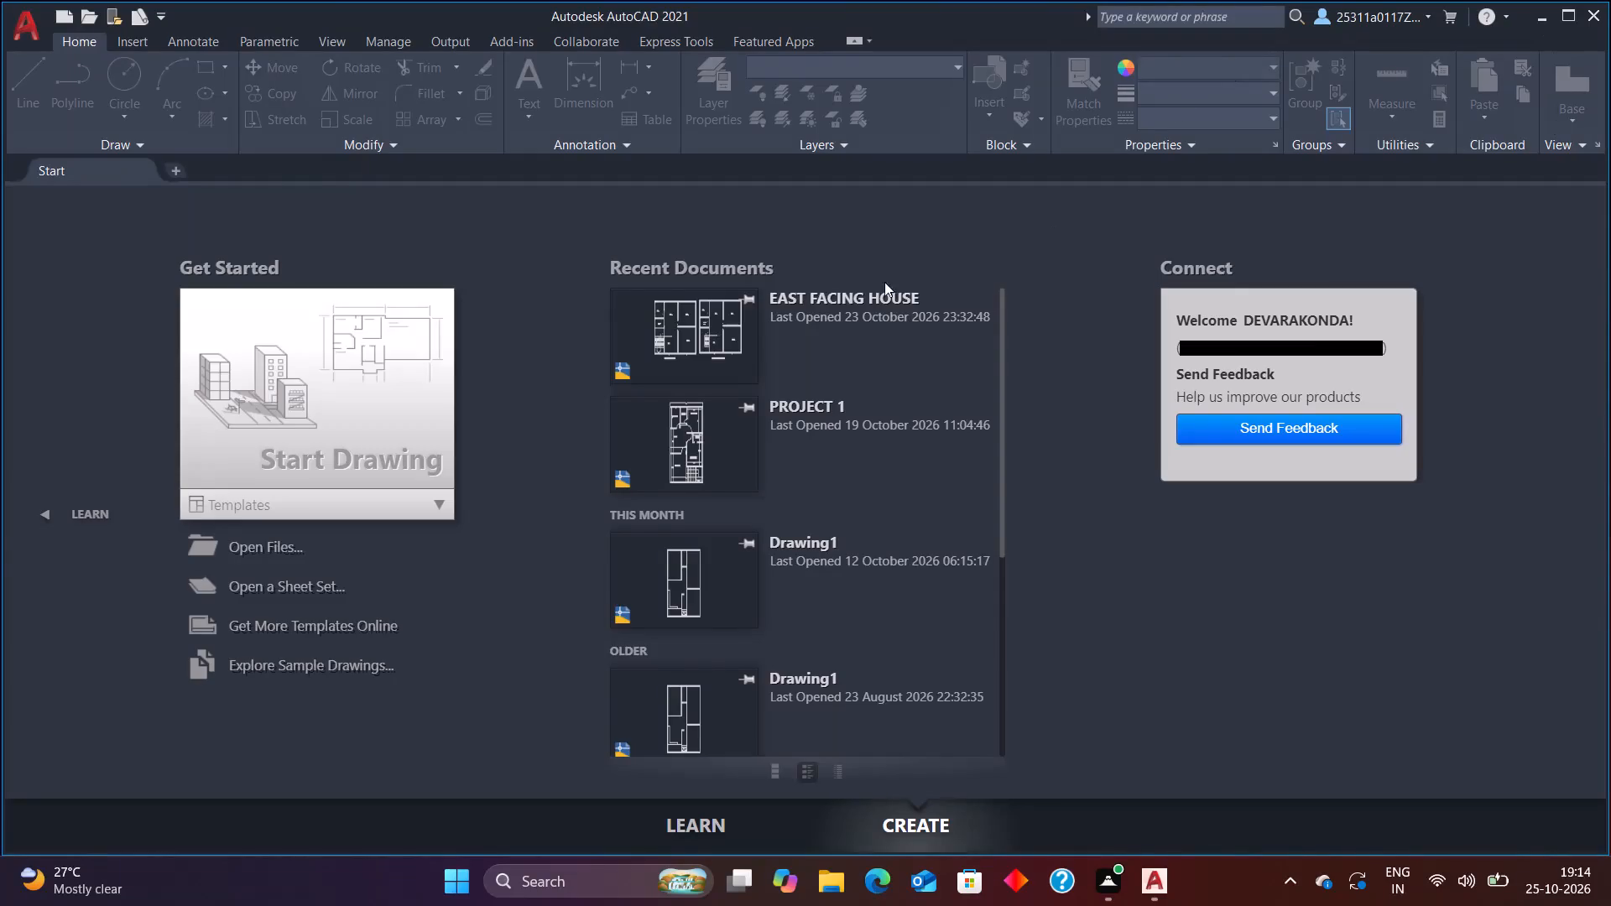
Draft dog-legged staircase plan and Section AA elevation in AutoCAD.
Start a new blank drawing.
left_click(336, 448)
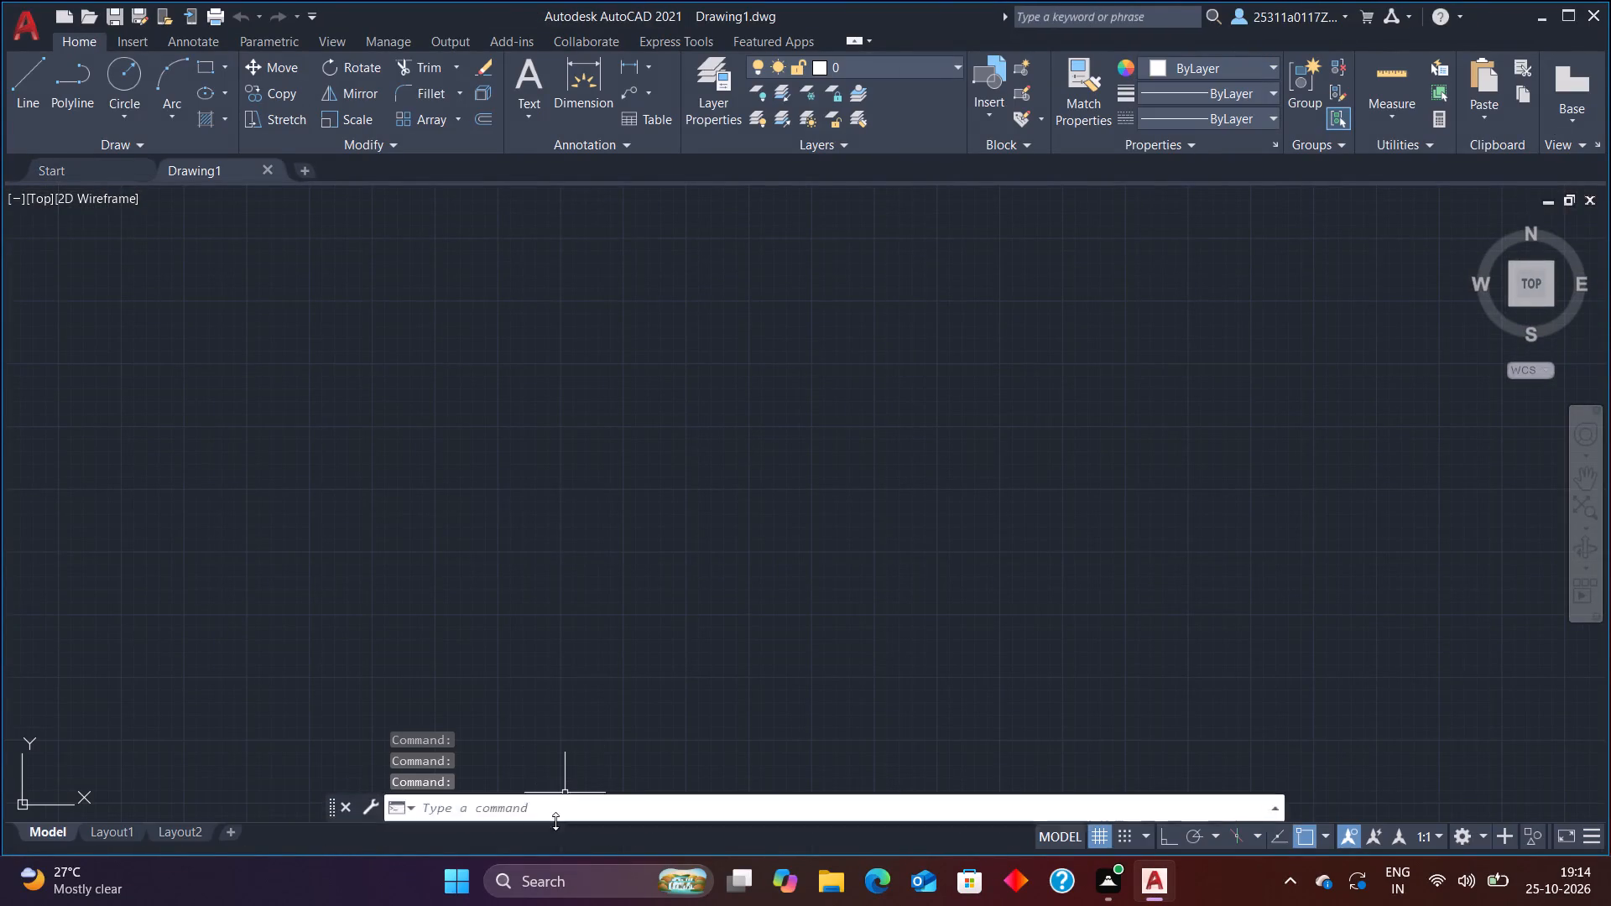
Enable command logging by setting LOGFILEMODE to 1 and running LOGFILEON.
left_click(551, 812)
type("lo")
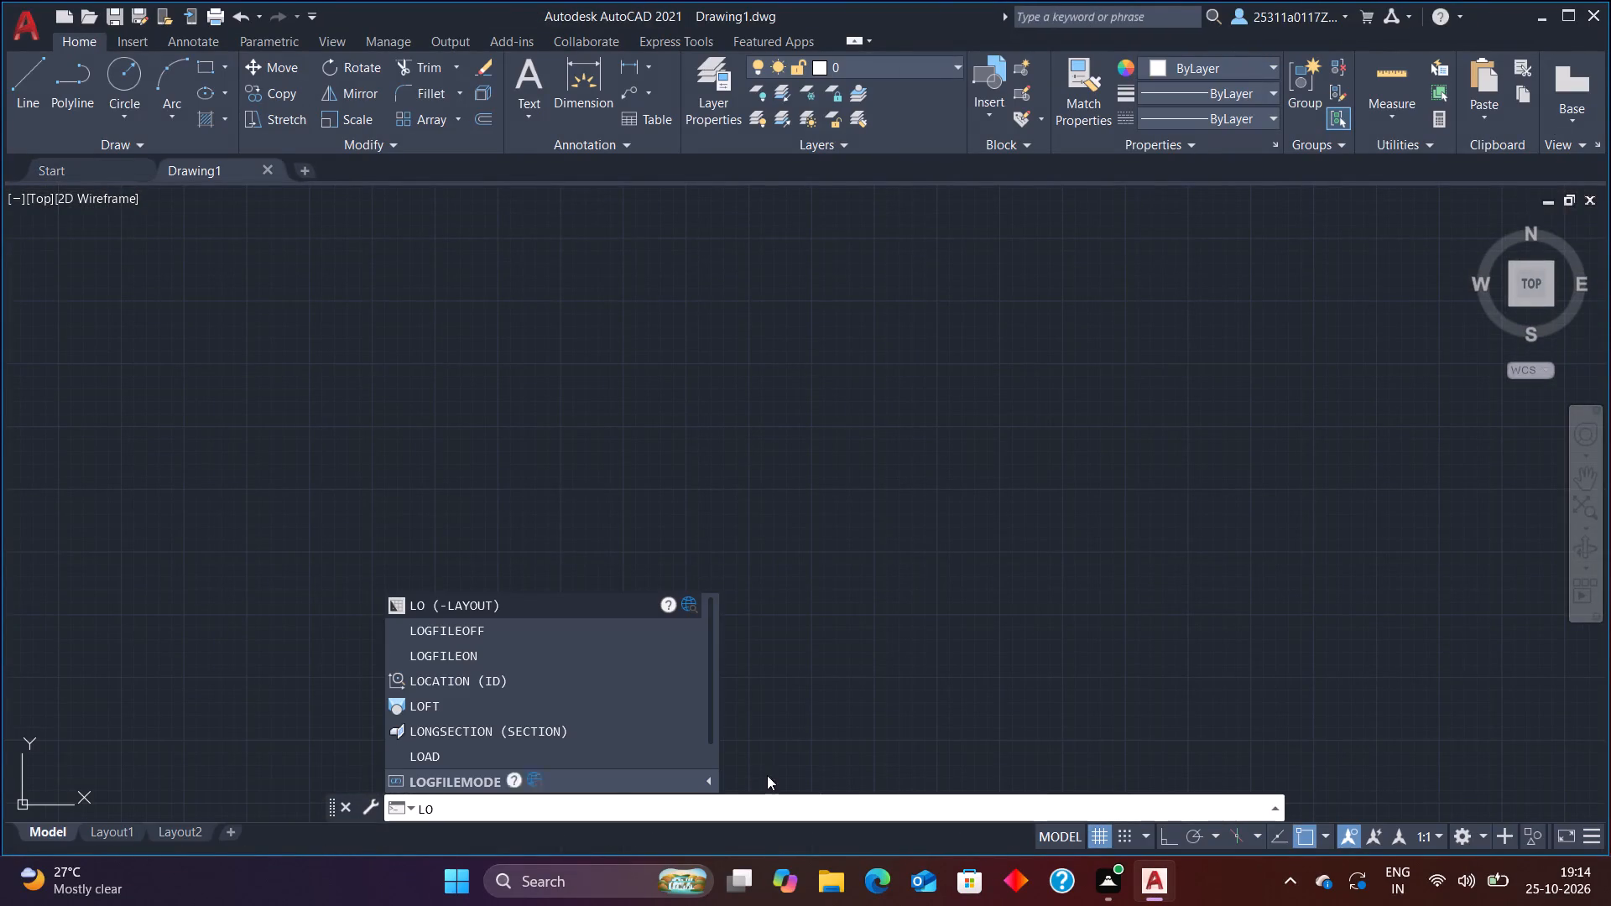
left_click(556, 779)
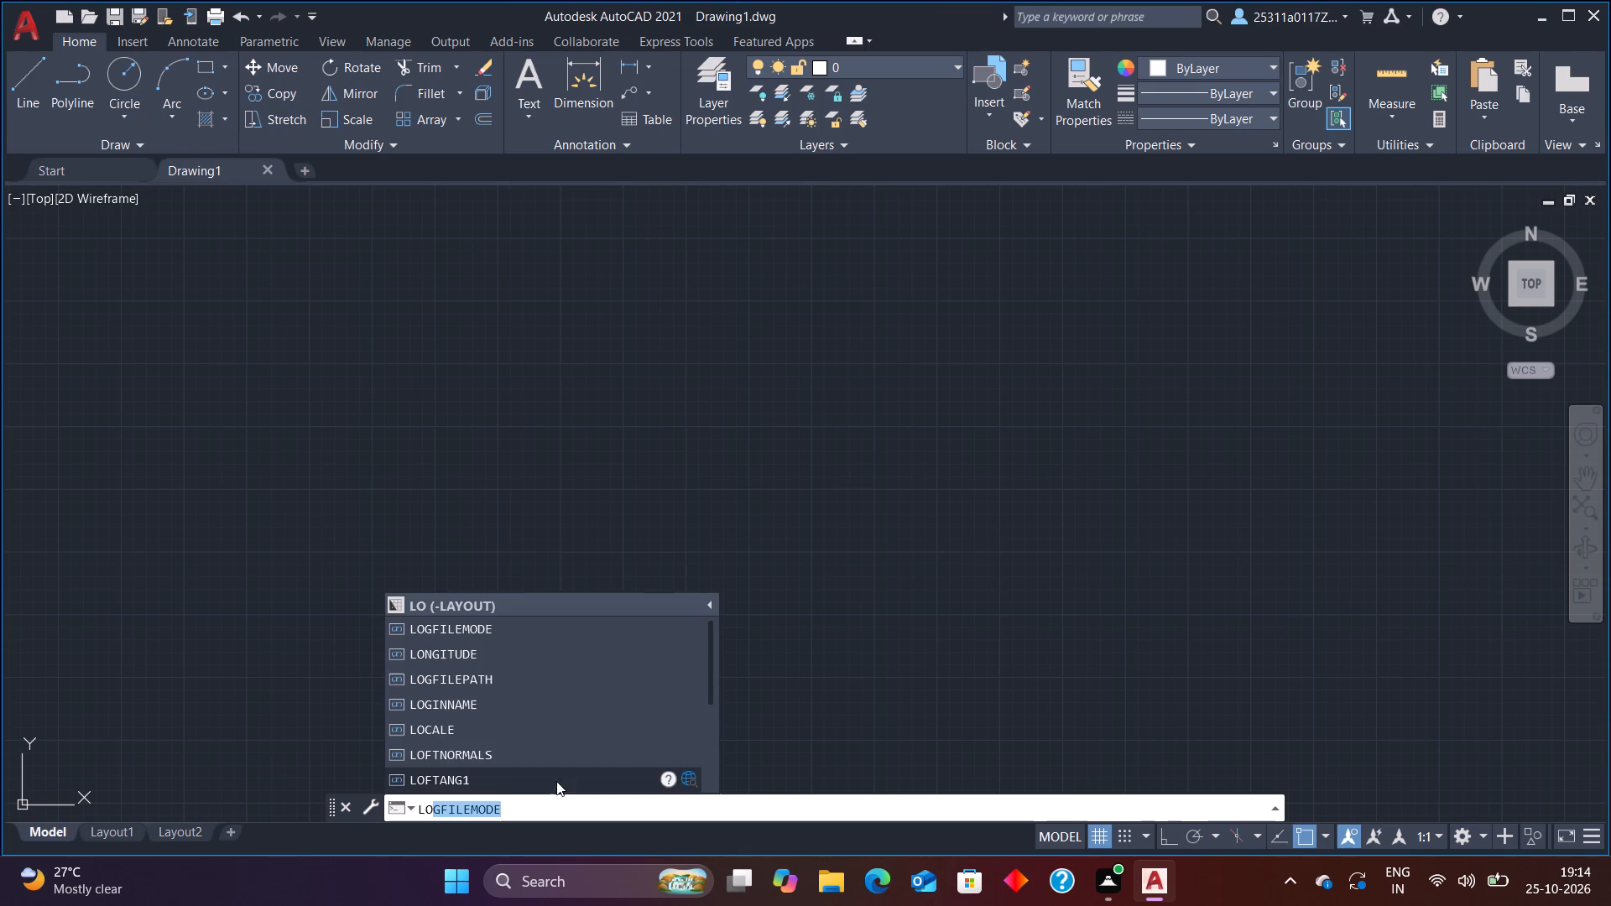
left_click(540, 631)
key("1")
key("Return")
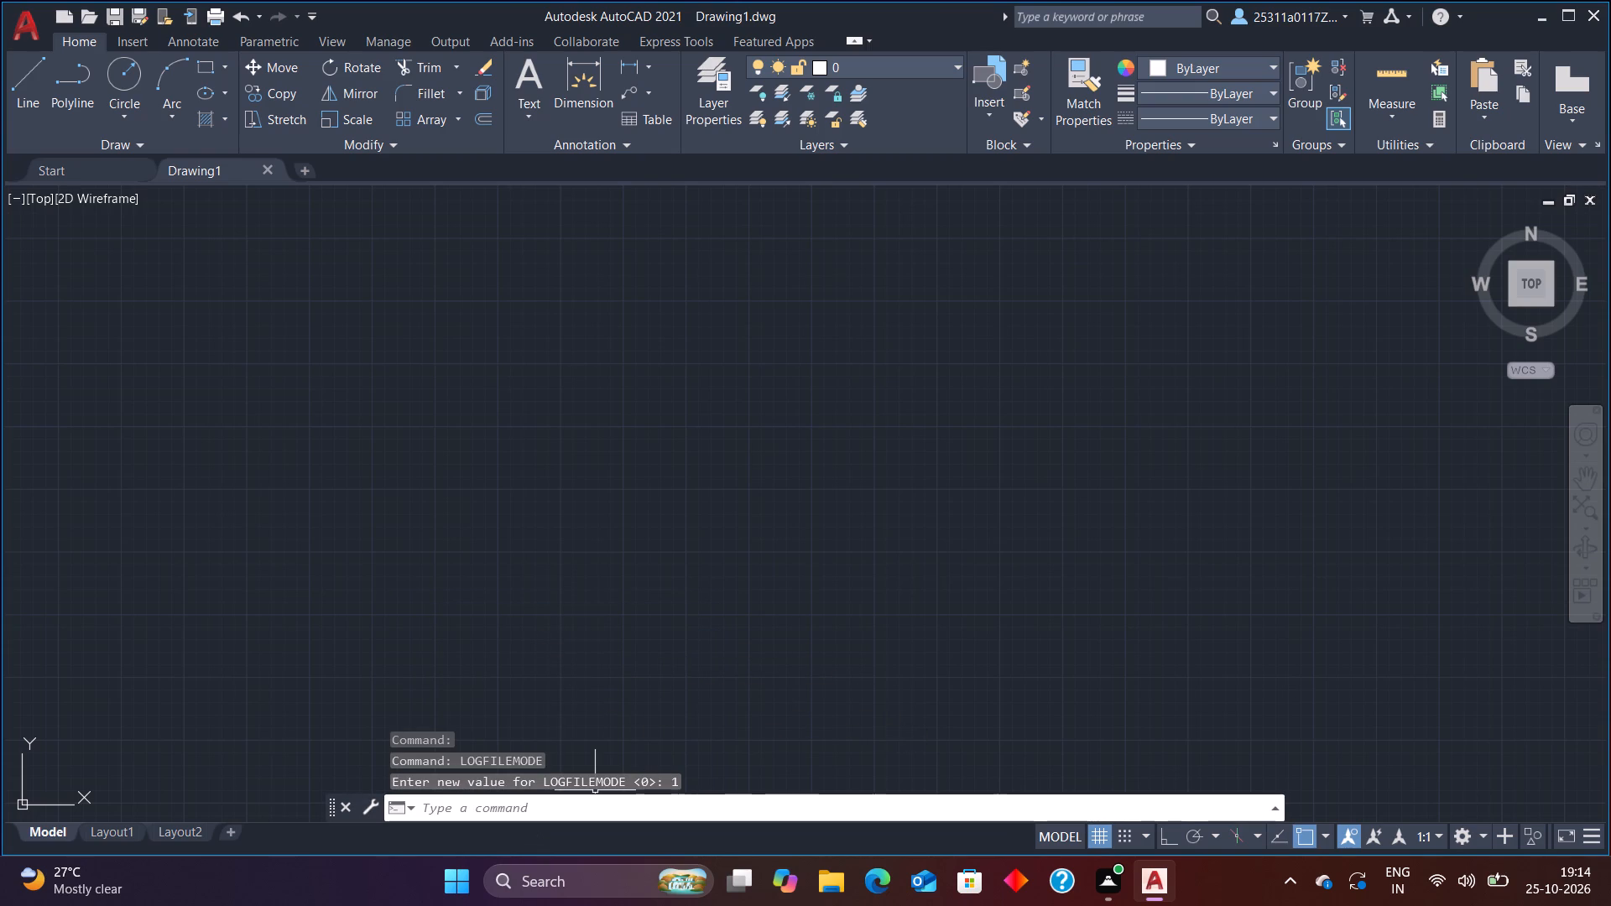
type("lo")
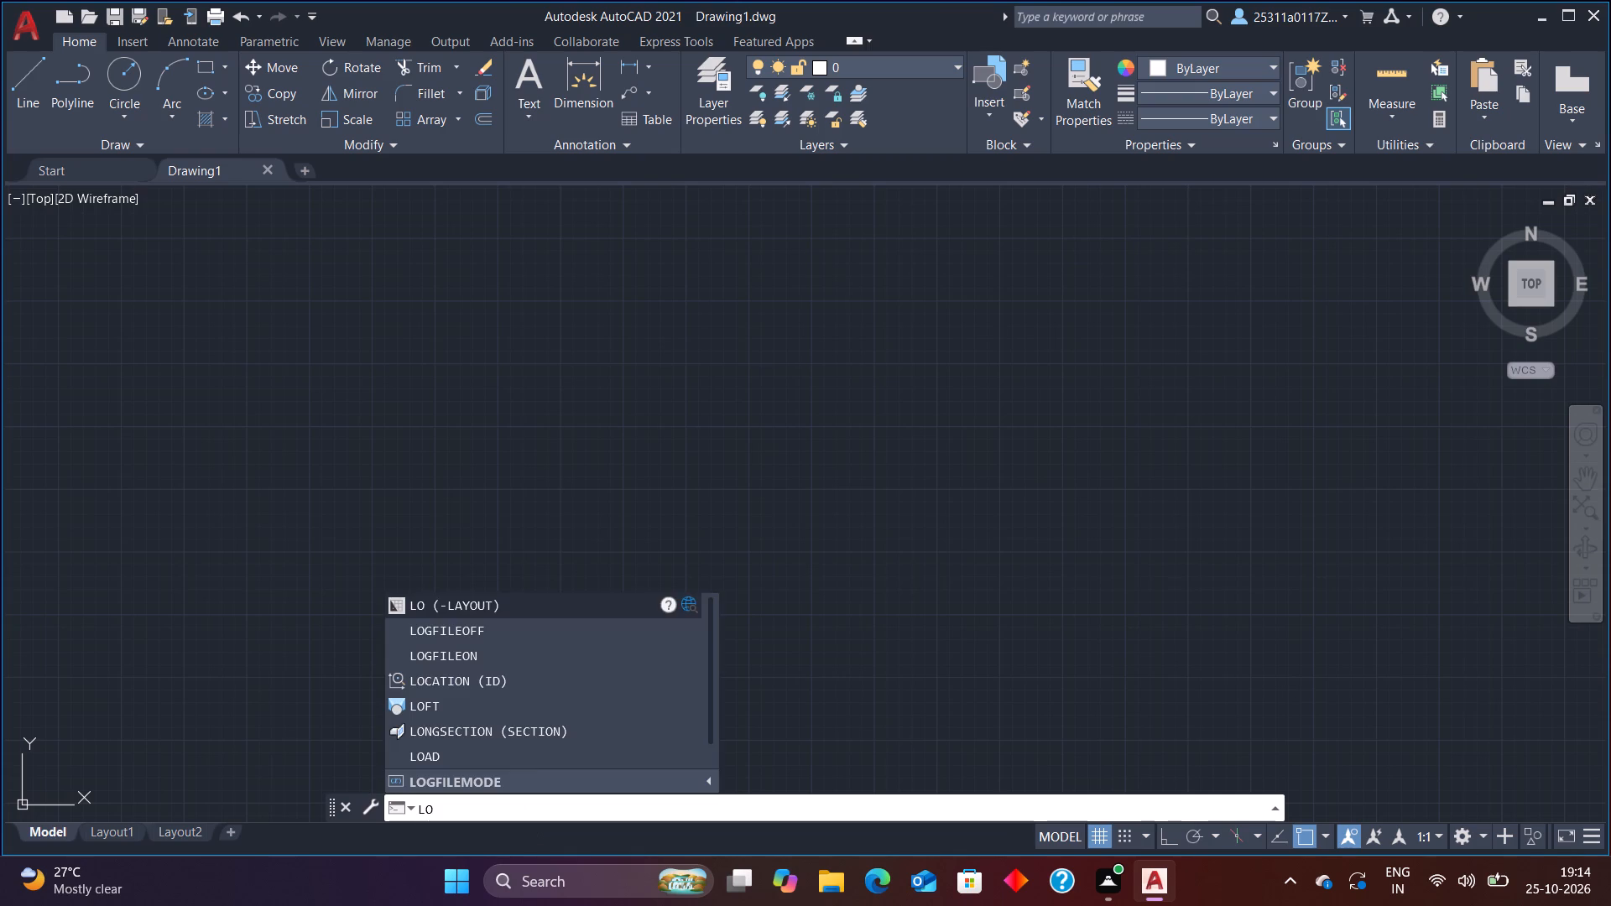
left_click(529, 655)
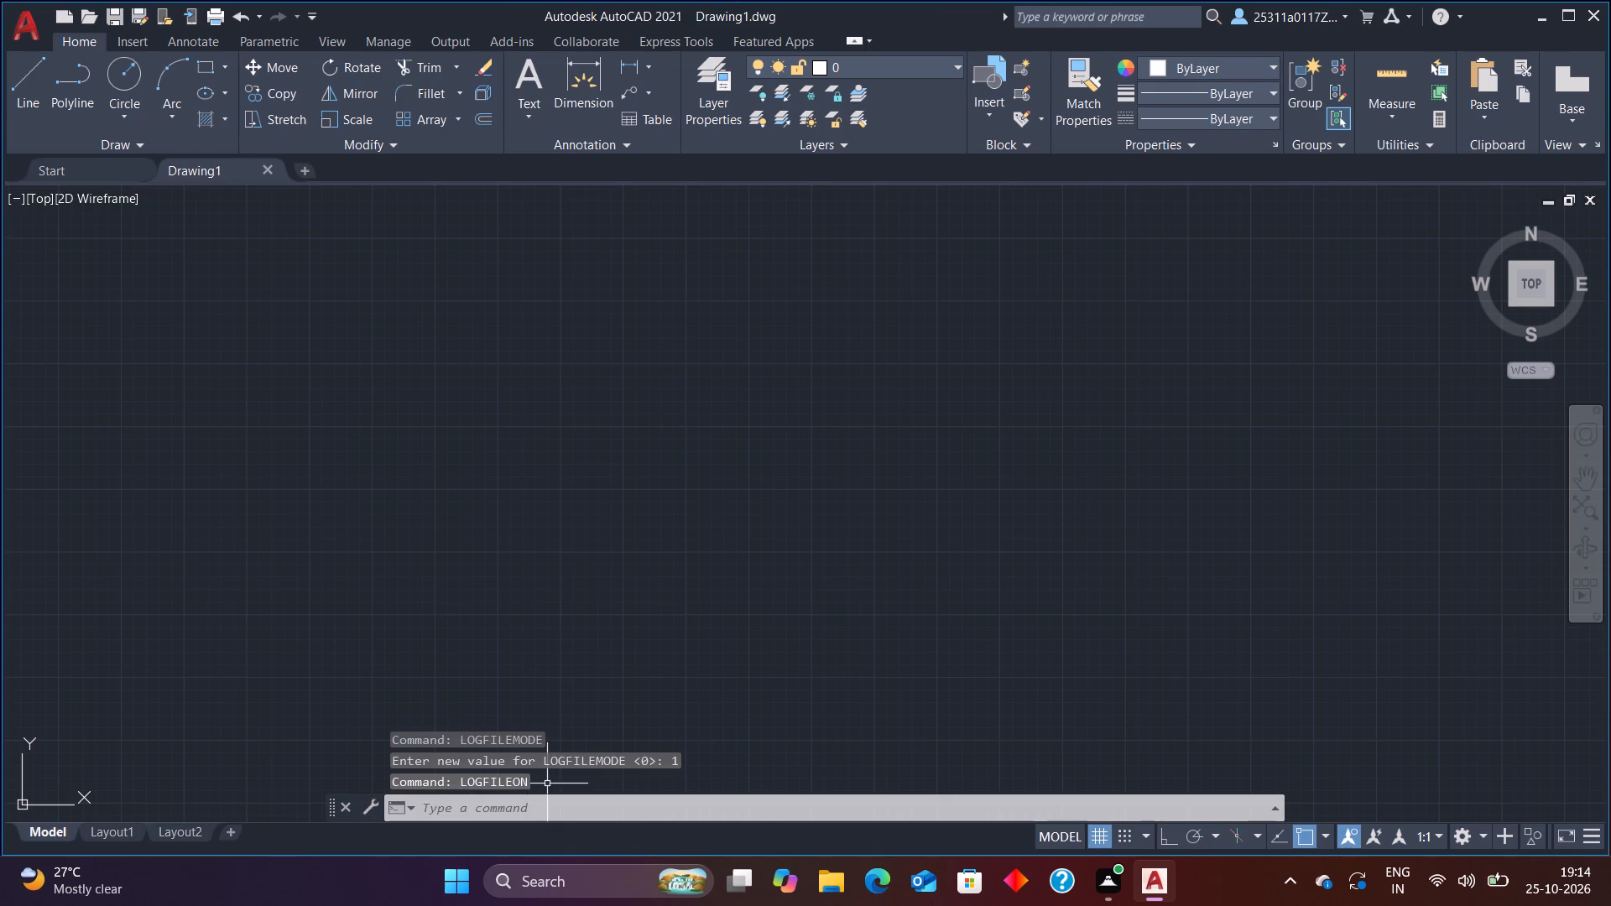
Configure the drawing units to decimal length with 0.00 precision and centimeters as the insertion scale.
type("uni")
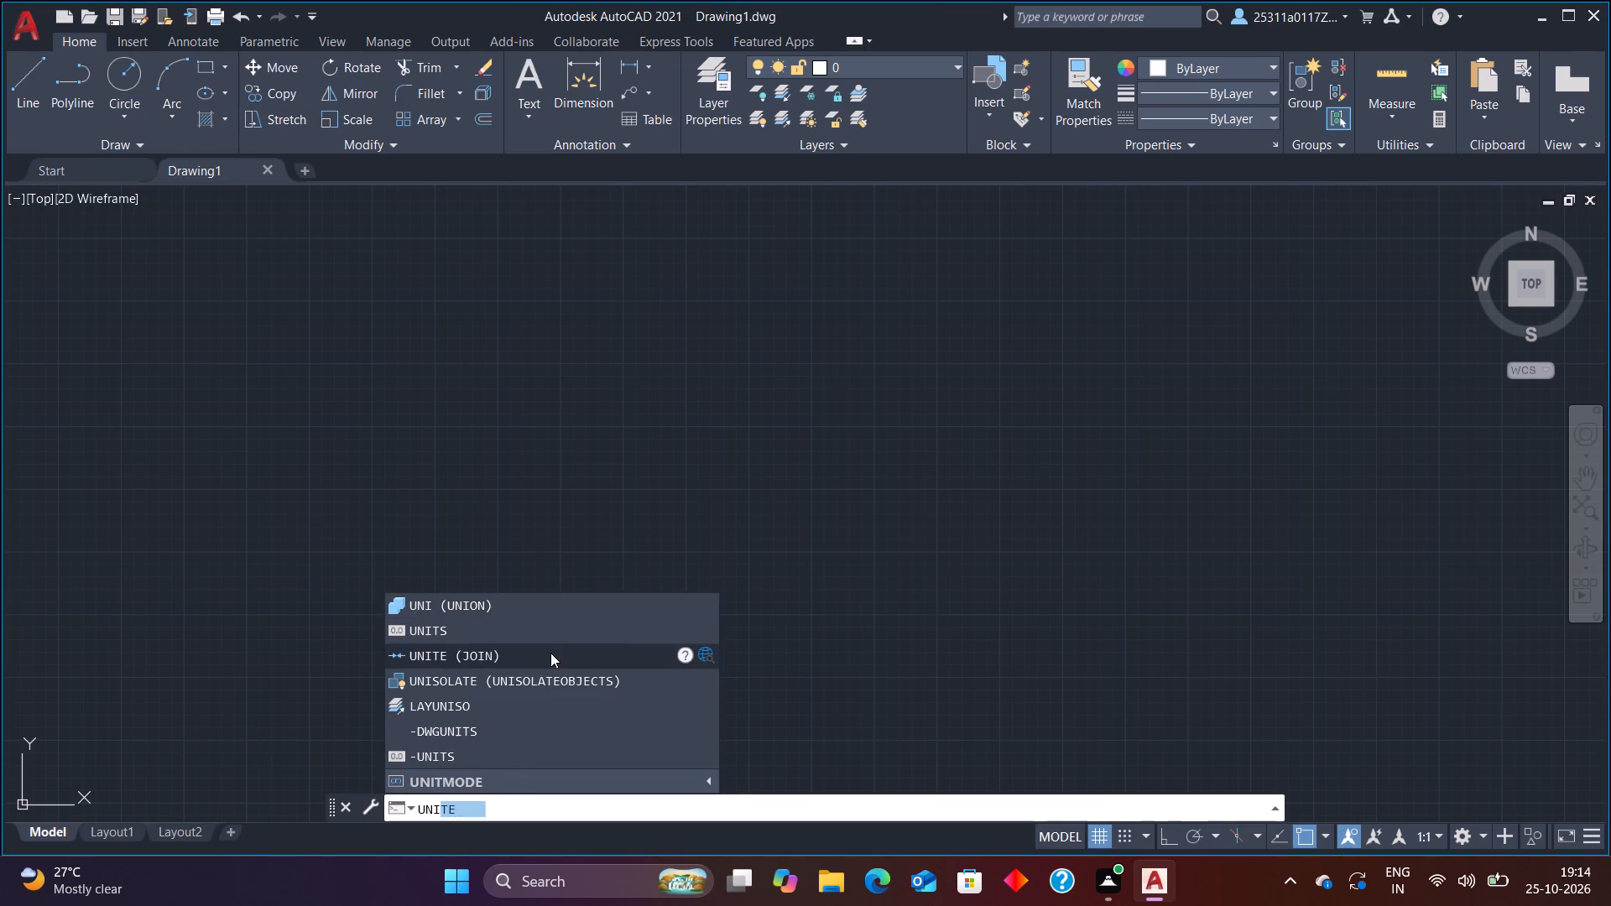
left_click(549, 642)
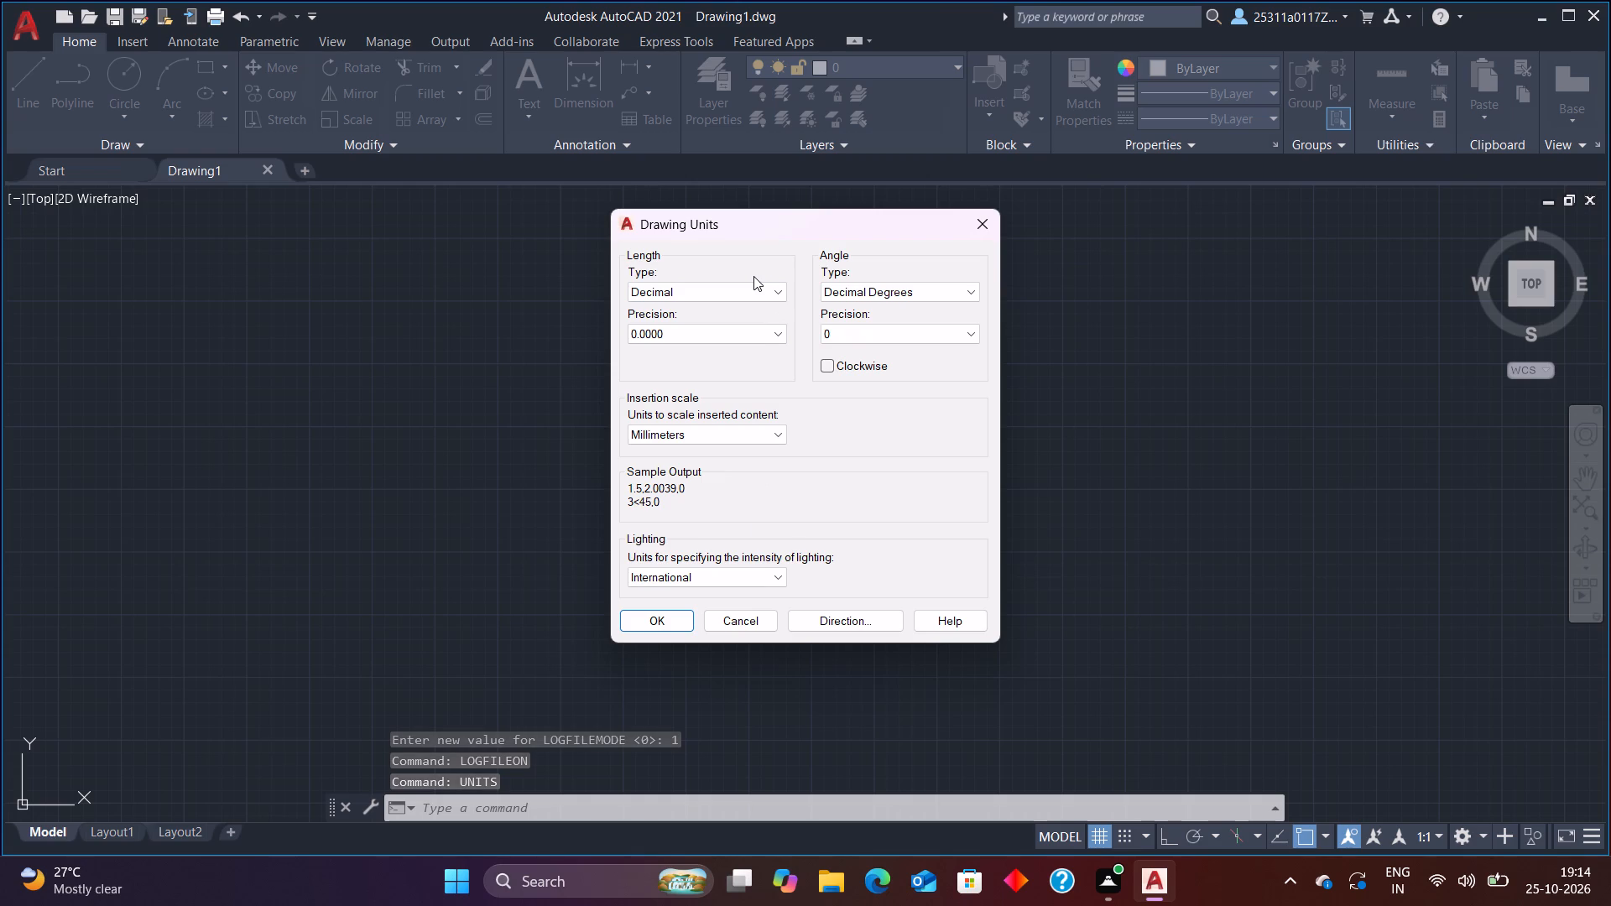
left_click(753, 285)
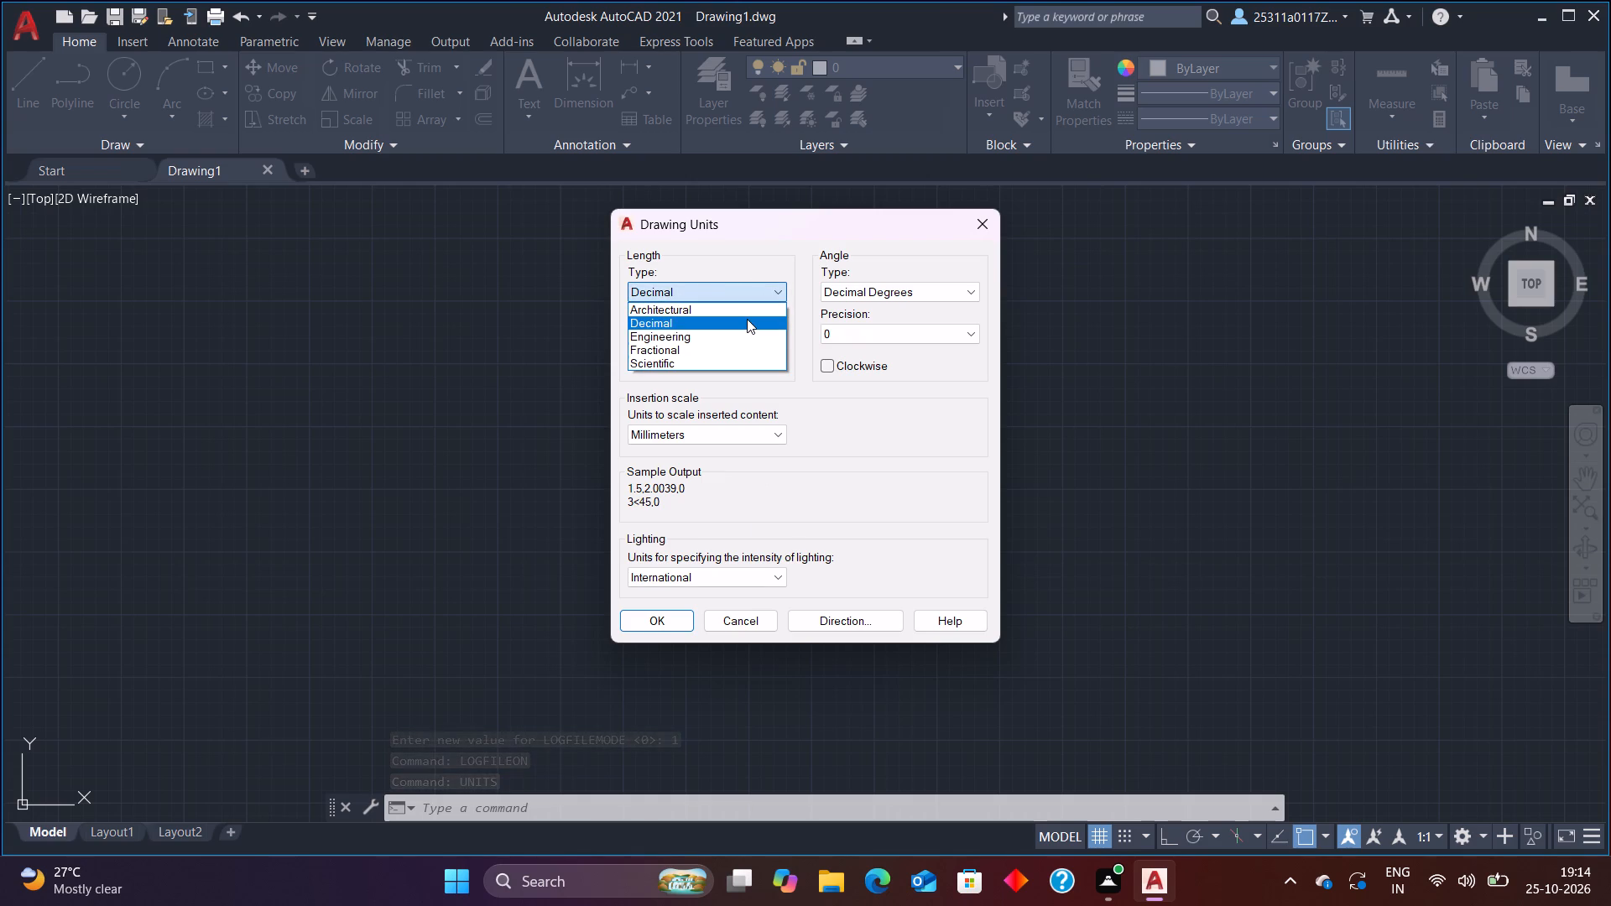
left_click(747, 319)
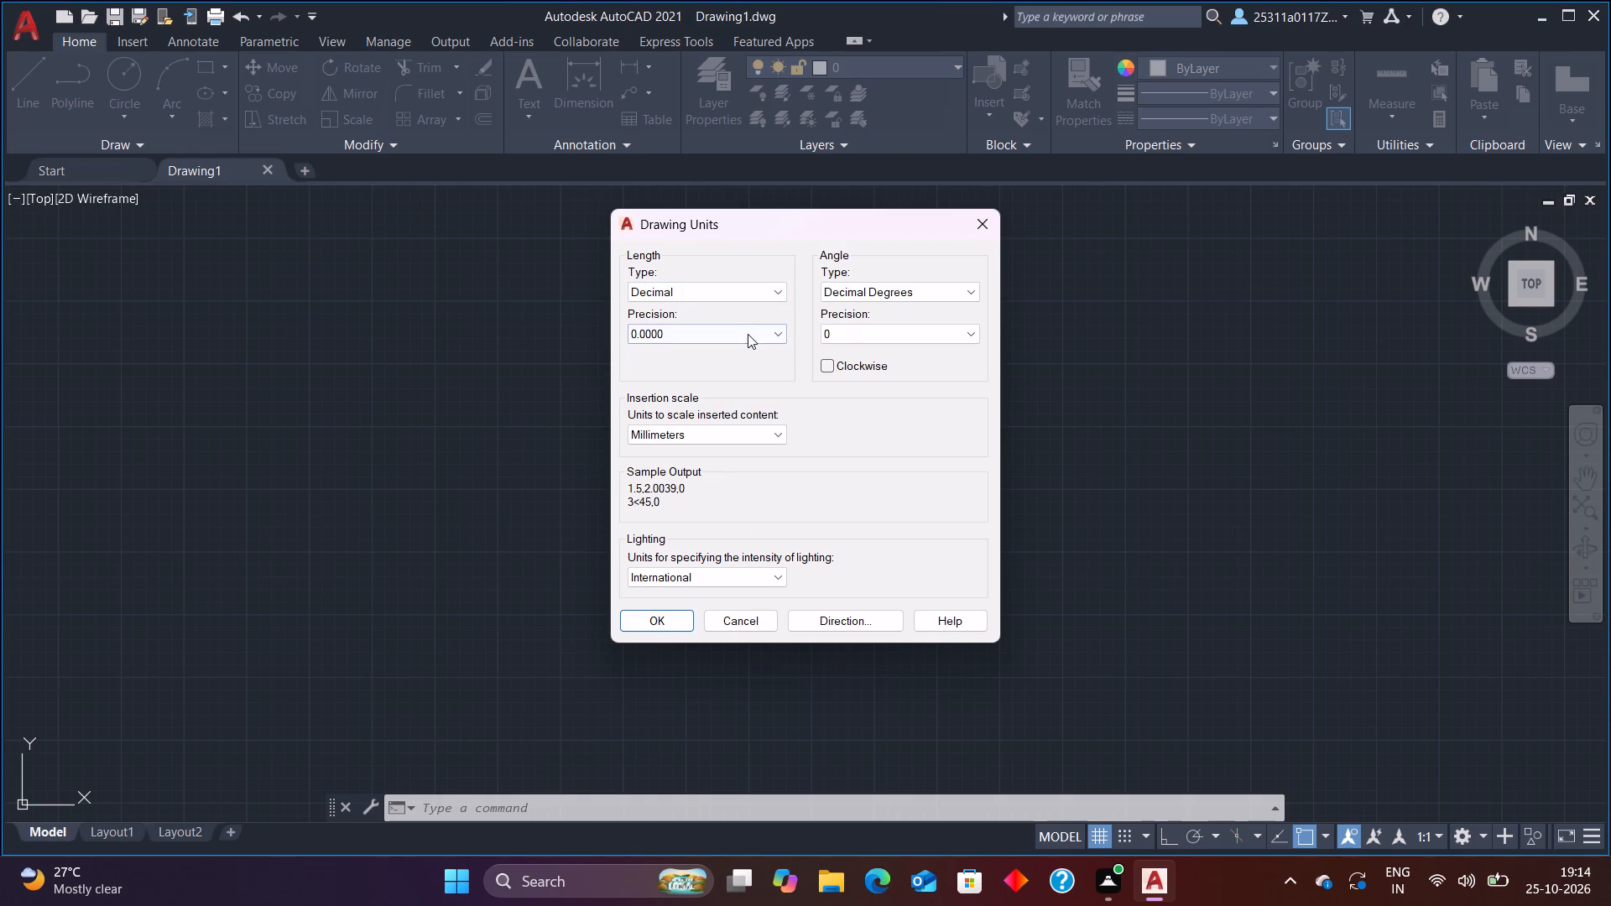
left_click(748, 334)
left_click(748, 362)
left_click(772, 435)
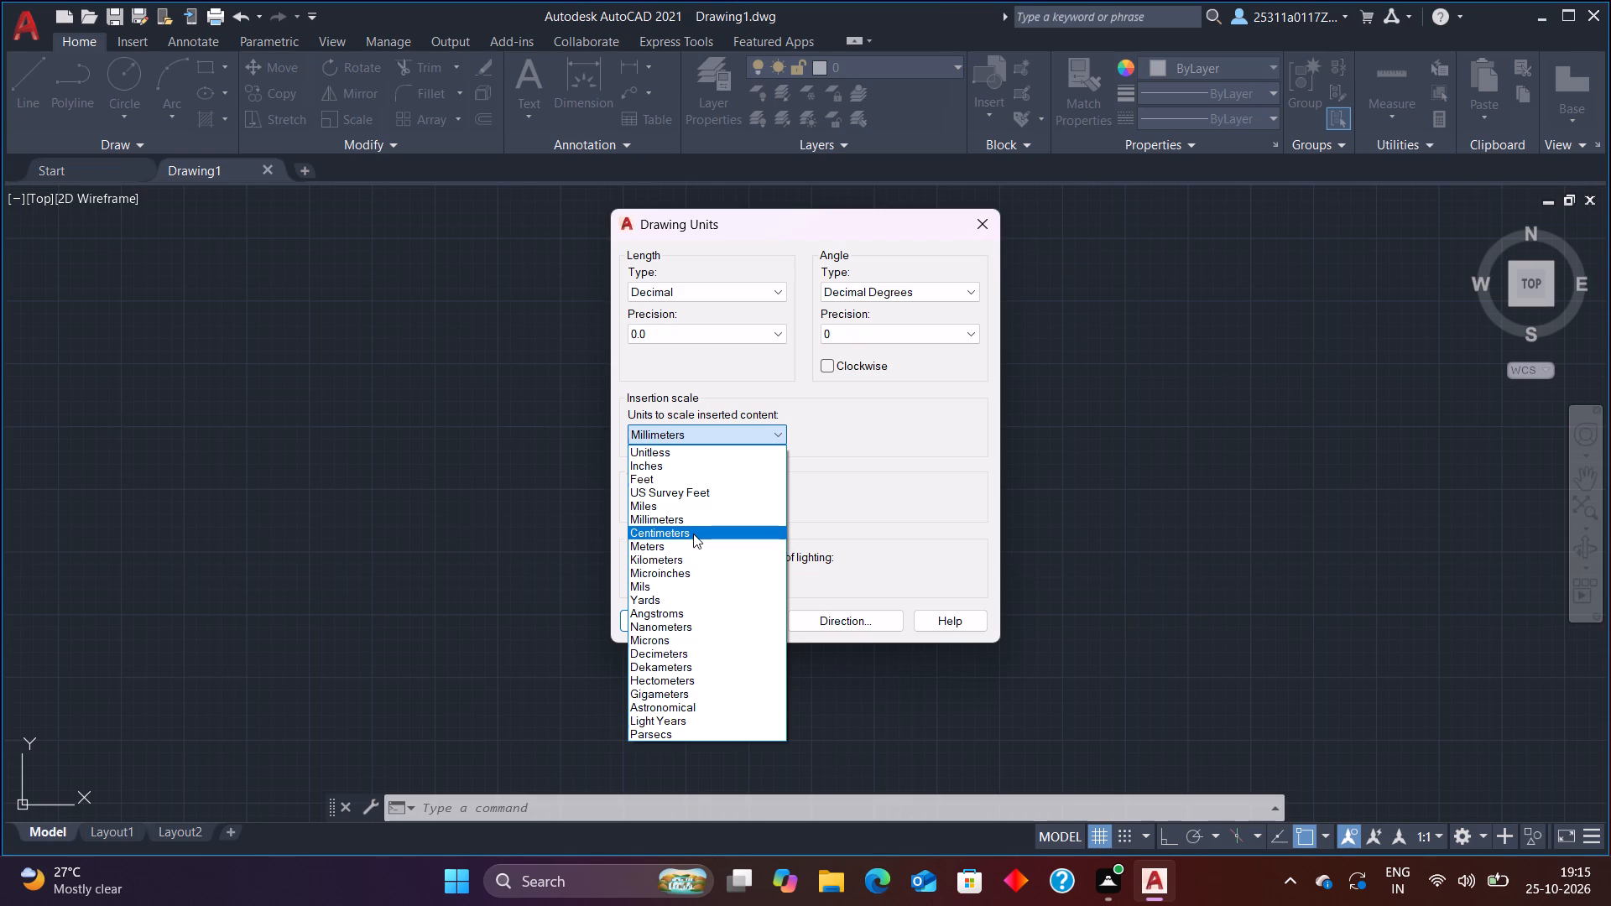
left_click(693, 534)
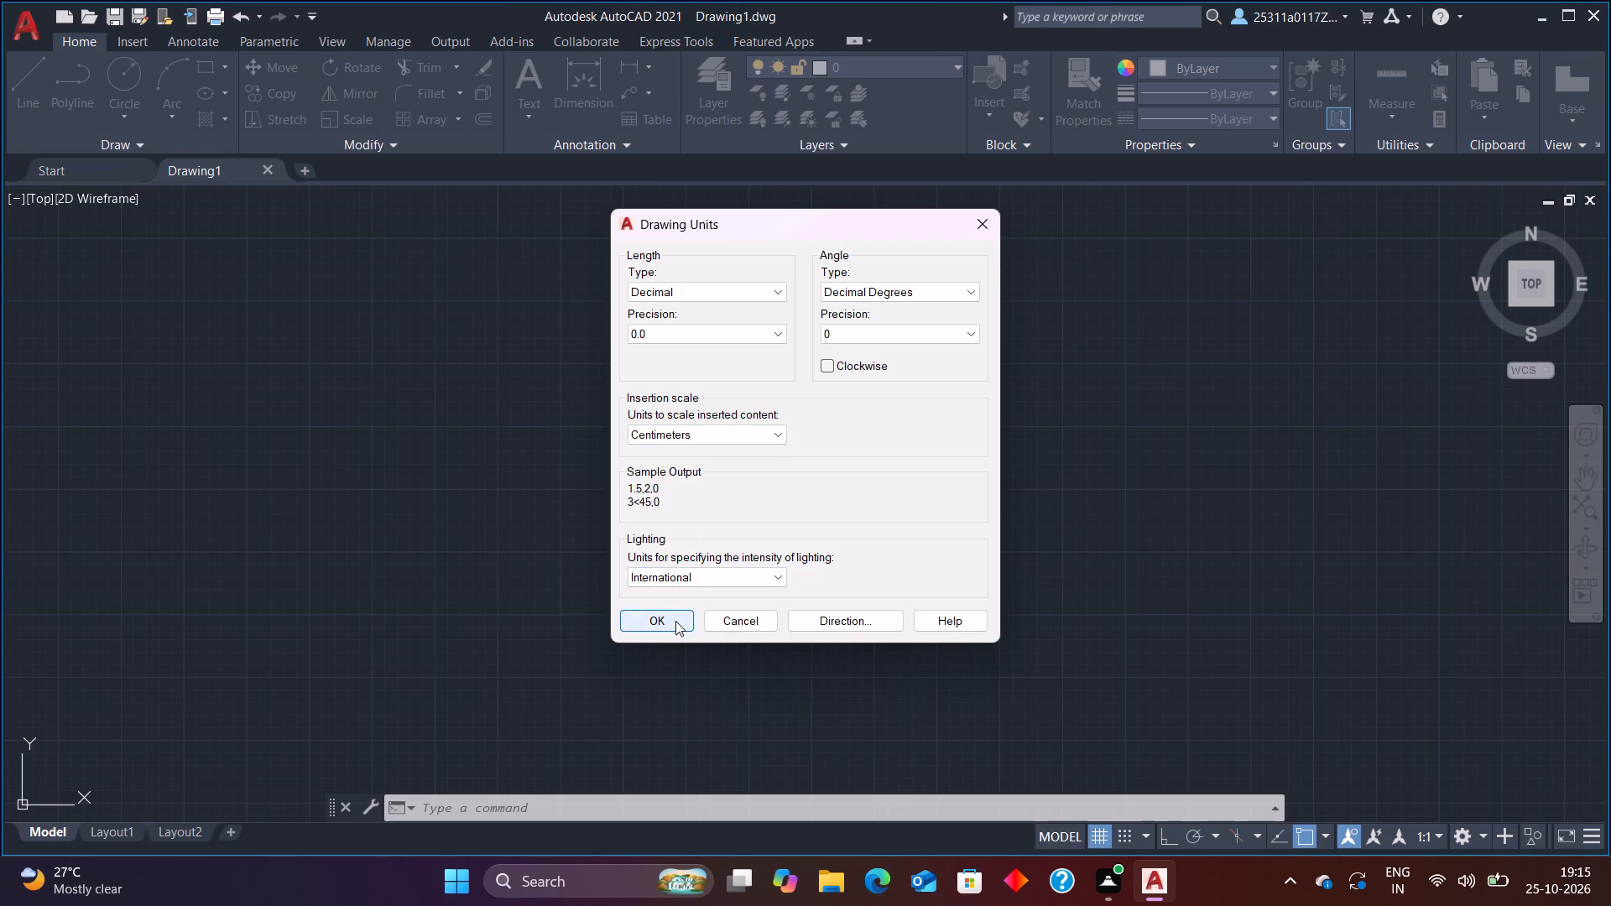
left_click(764, 336)
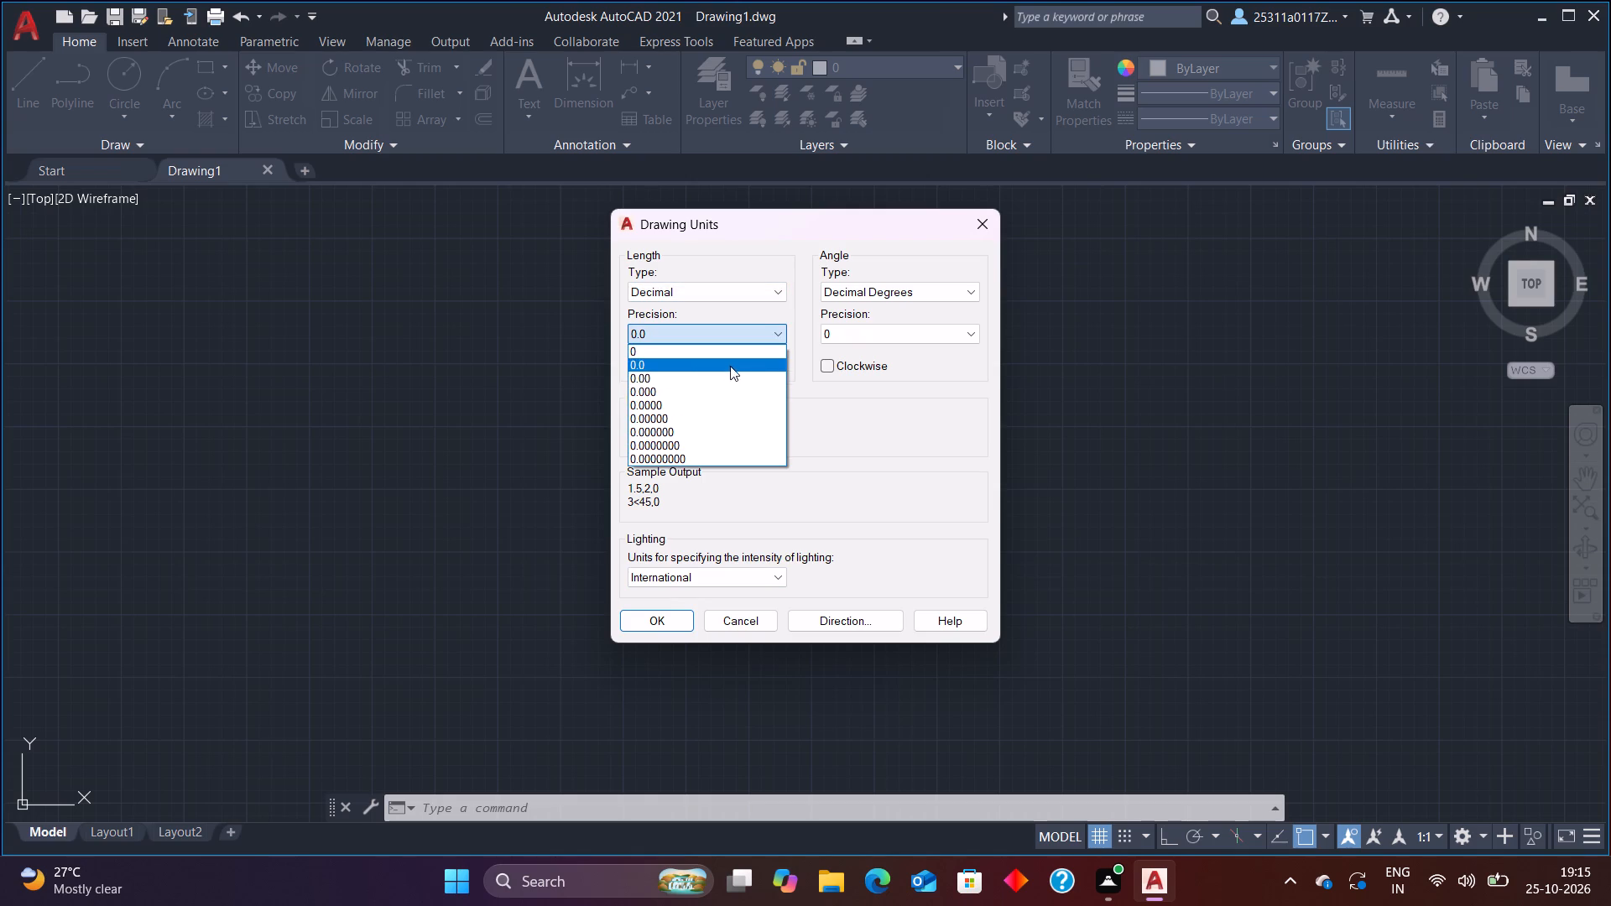
left_click(730, 378)
left_click(675, 622)
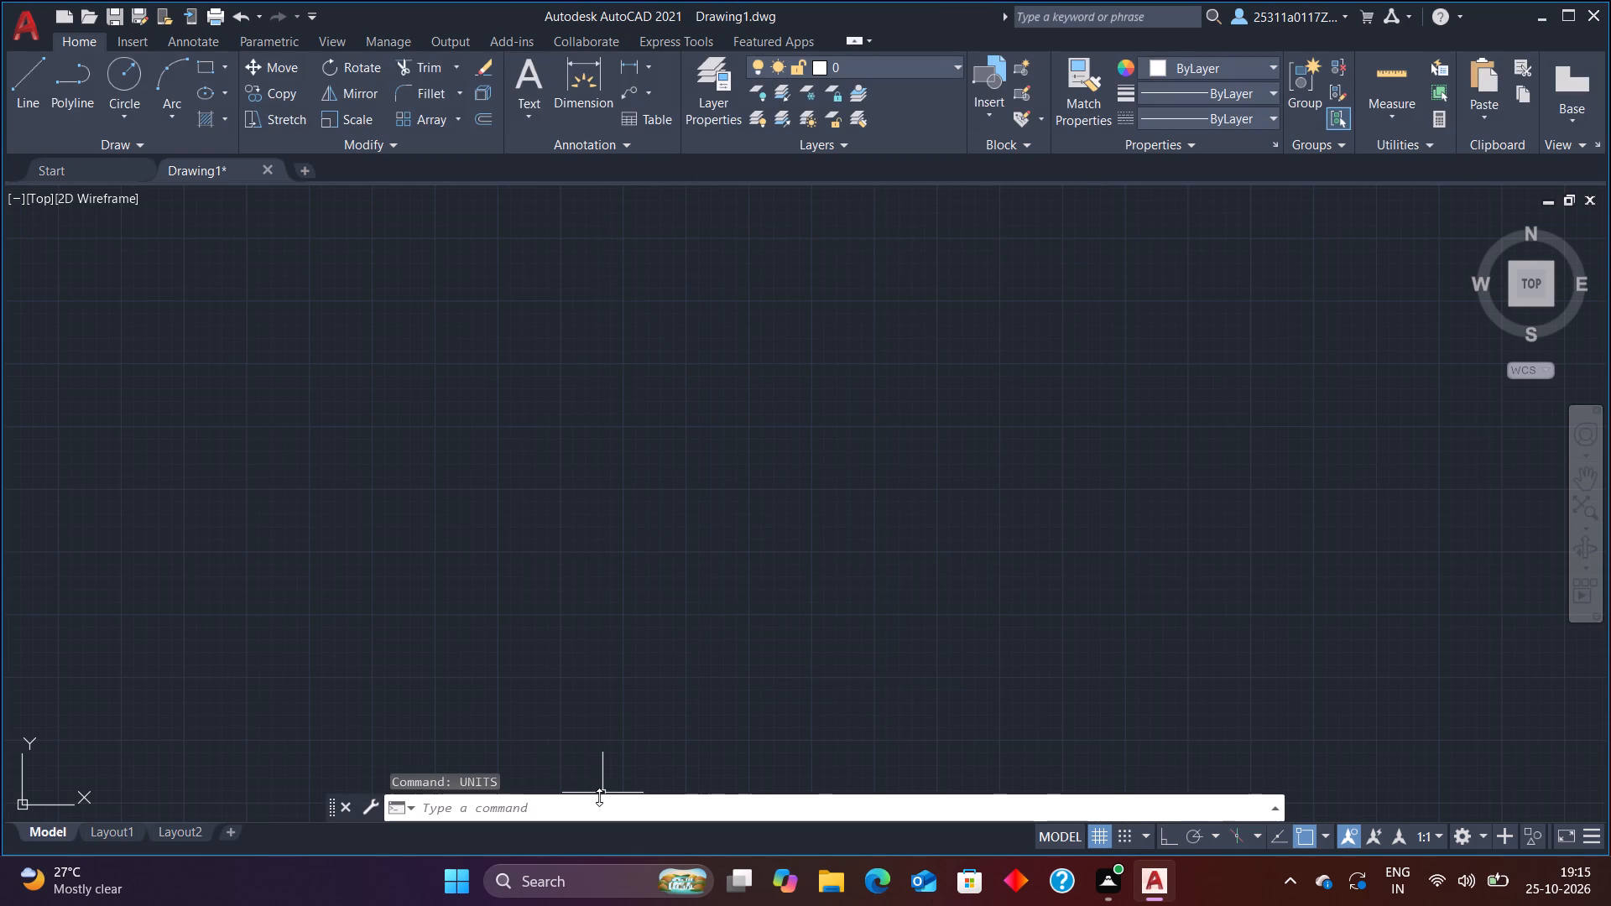
Modify the Standard dimension style so its linear dimensions use a precision of 0.00.
left_click(599, 797)
type("dim")
left_click(567, 632)
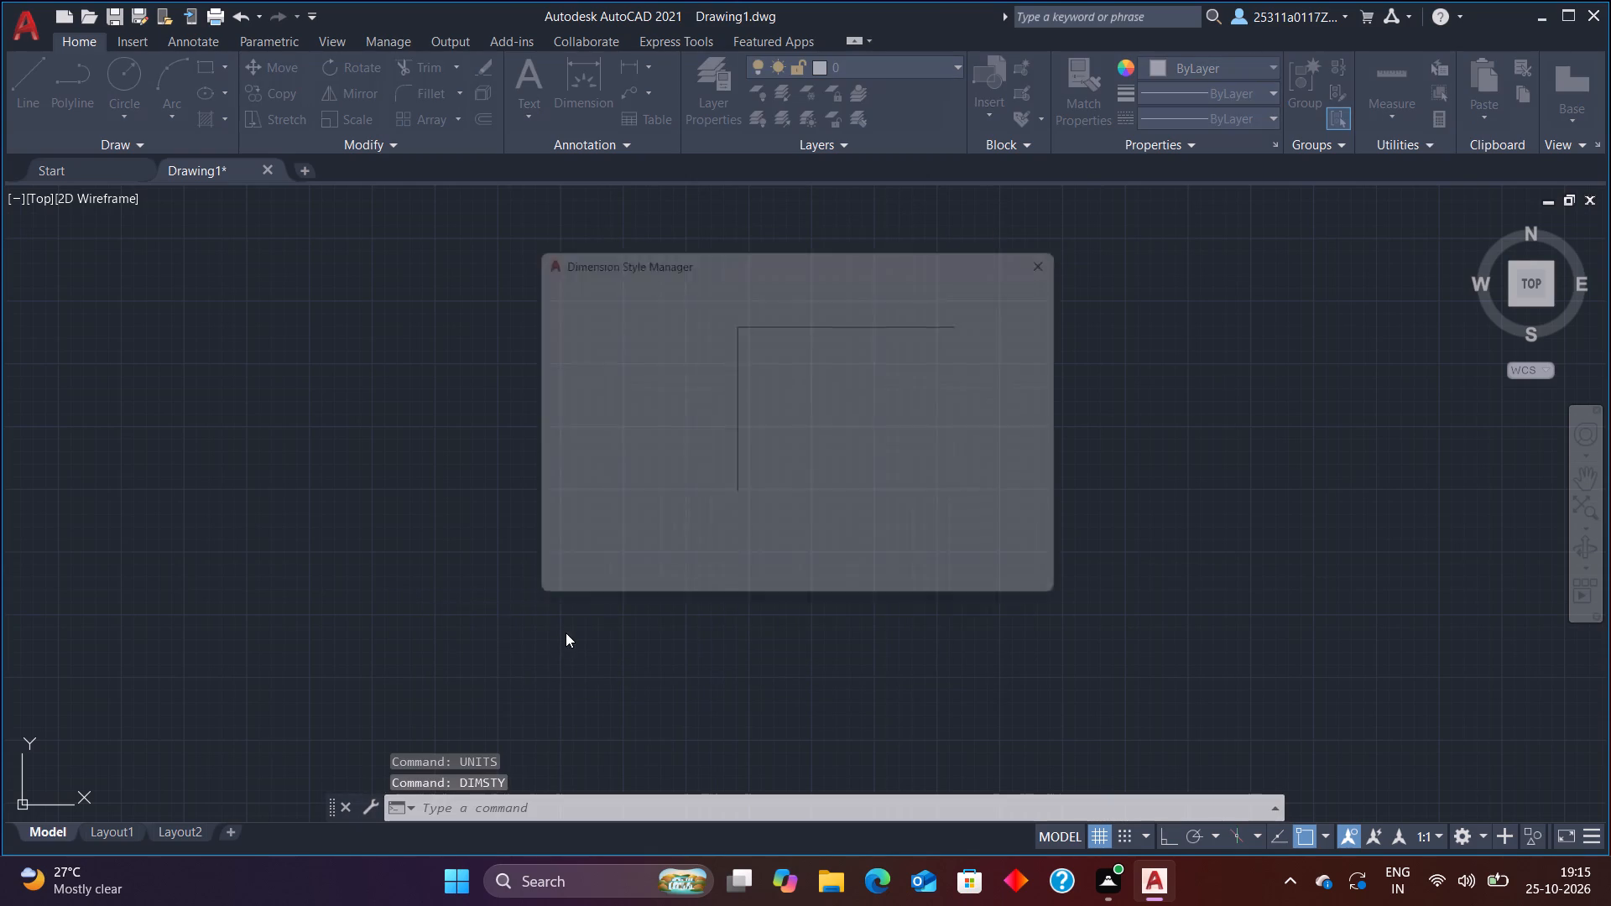
left_click(584, 356)
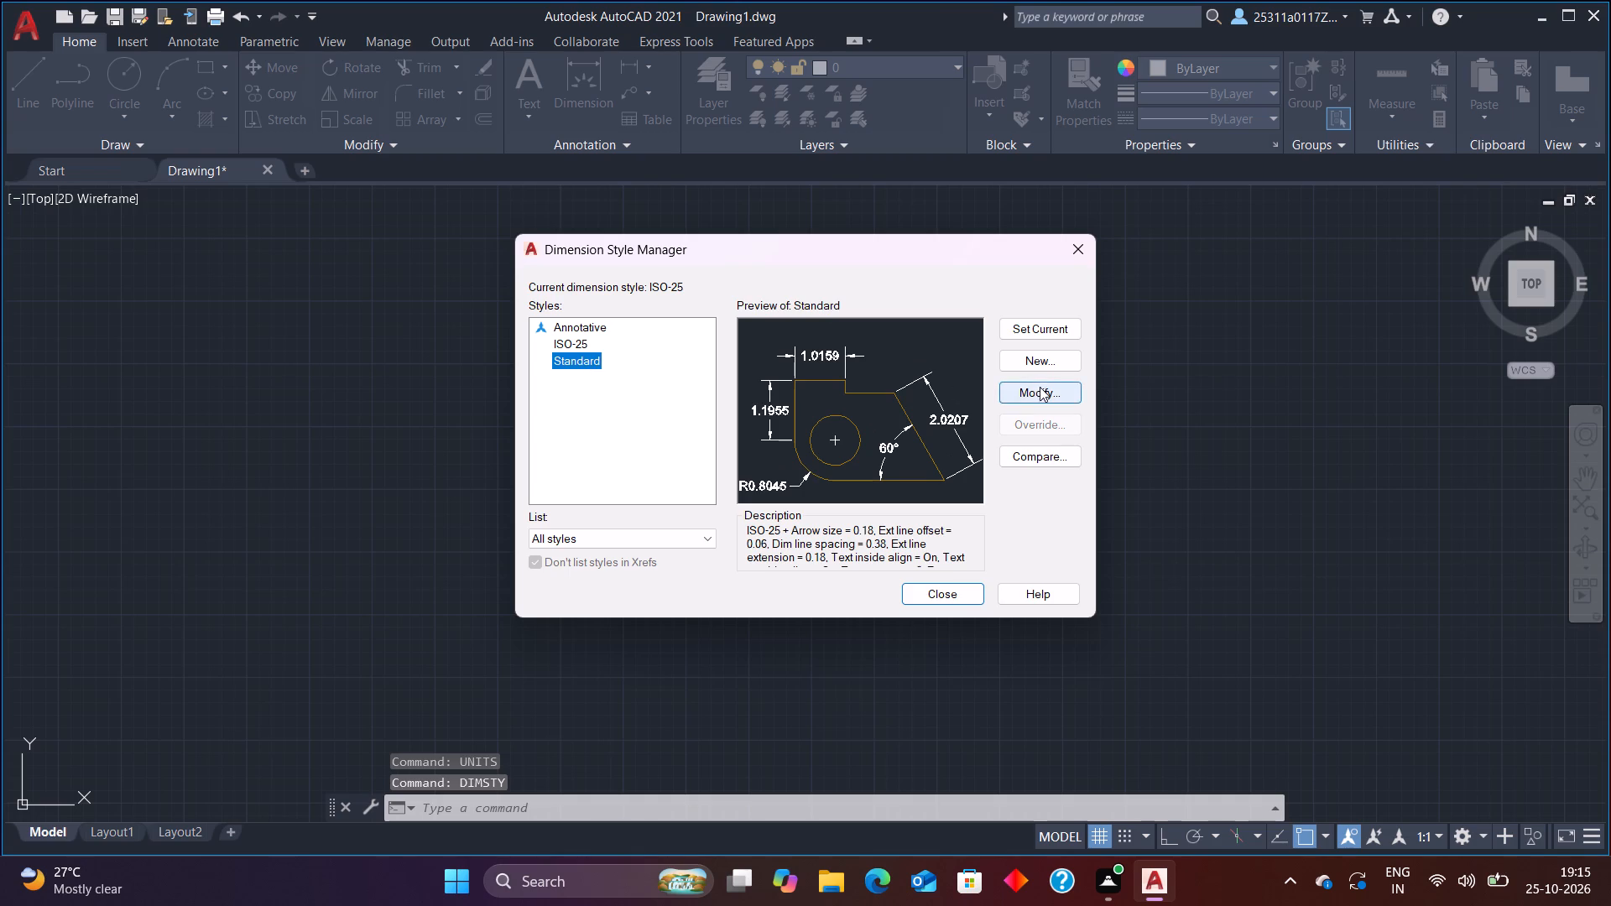
left_click(1040, 400)
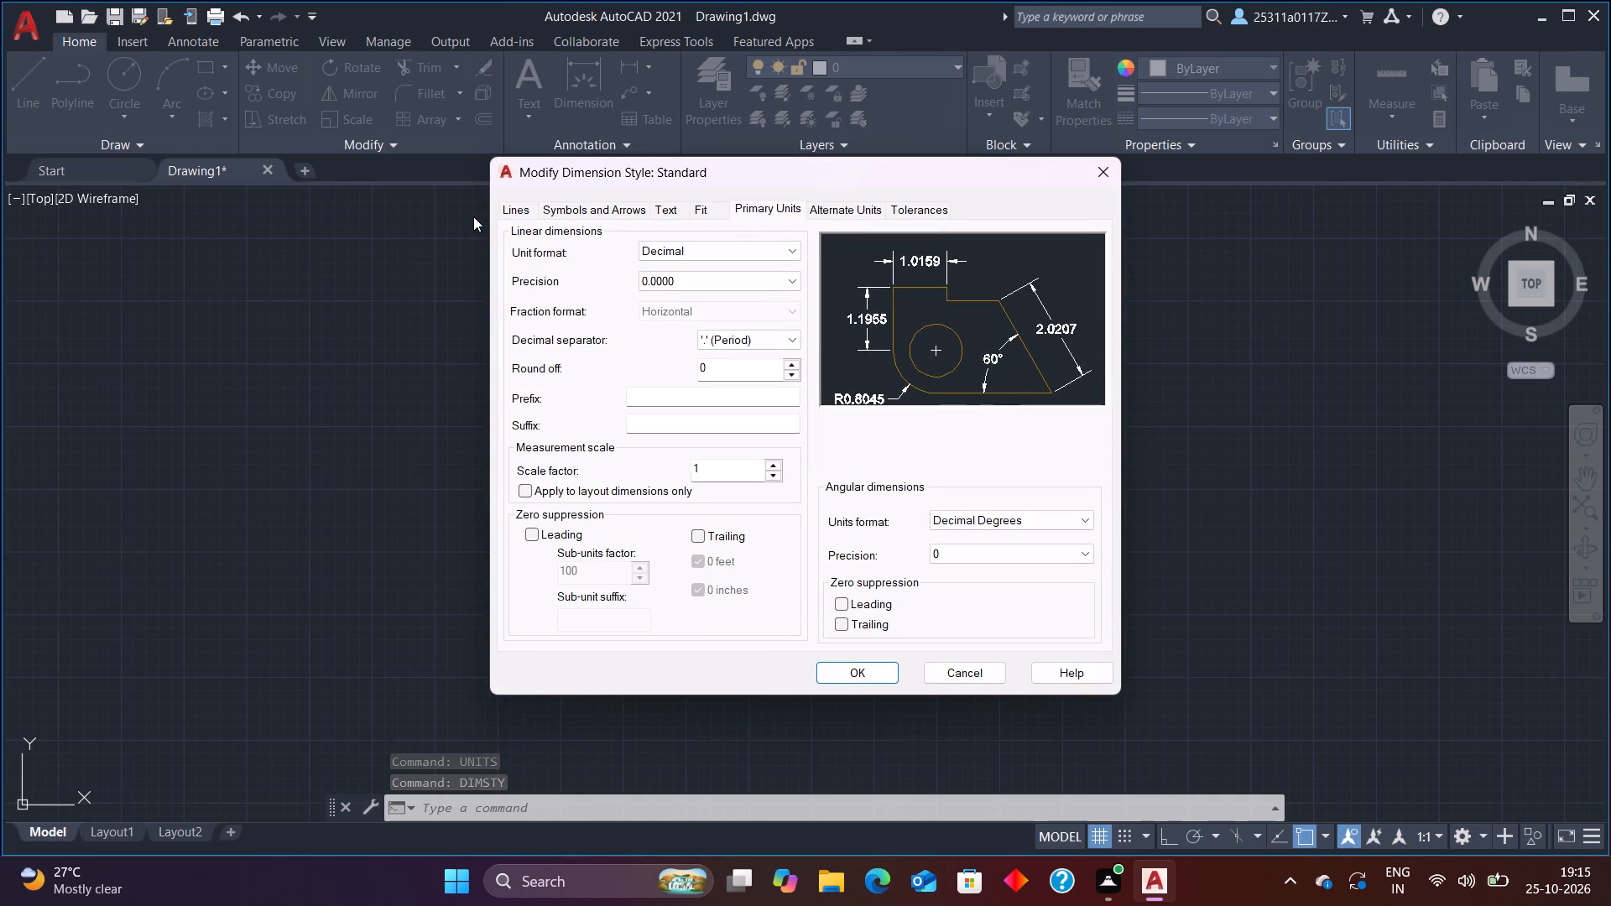
left_click(700, 277)
left_click(693, 328)
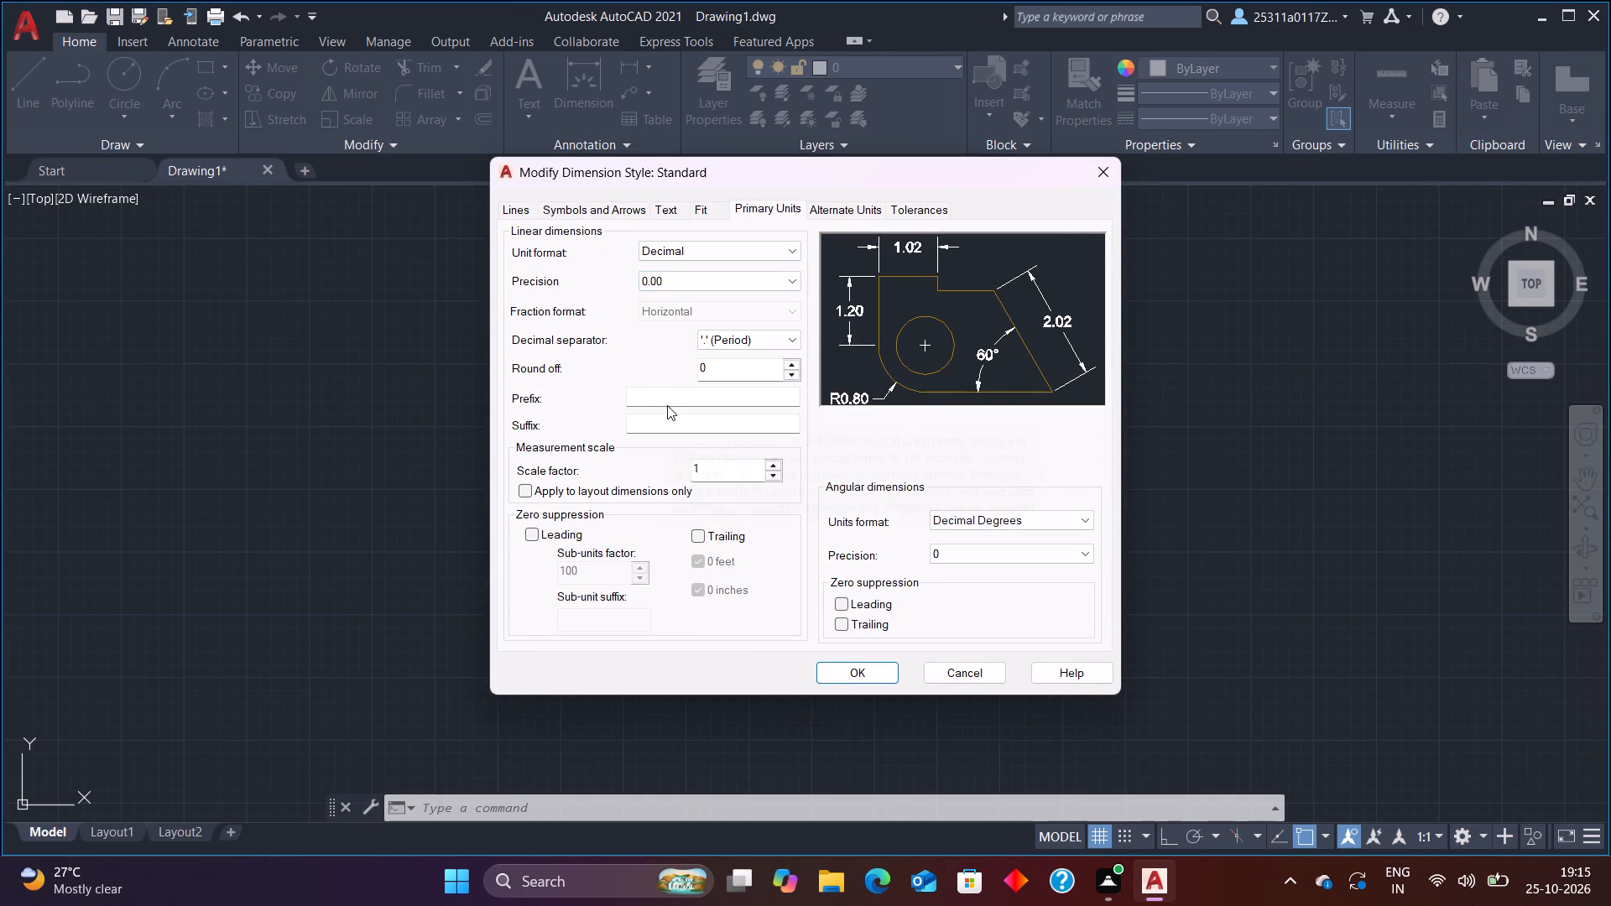
Review the Standard style's angular units, decimal separator, alternate units, tolerances, text, arrow, line and fit settings.
left_click(994, 515)
left_click(997, 517)
left_click(740, 341)
left_click(740, 341)
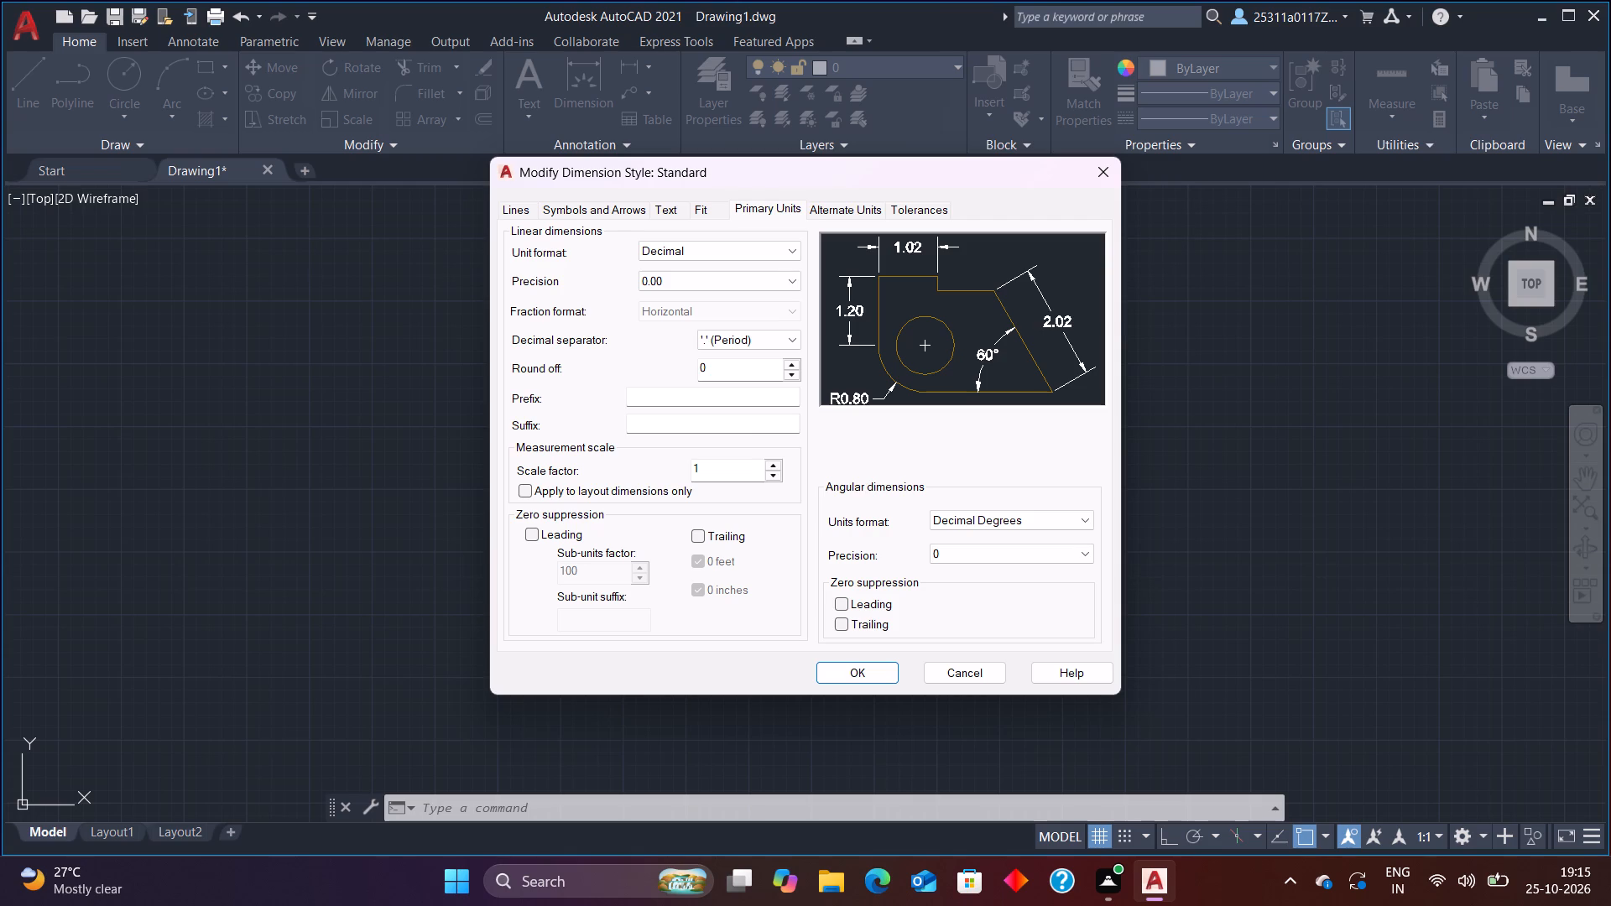
left_click(845, 206)
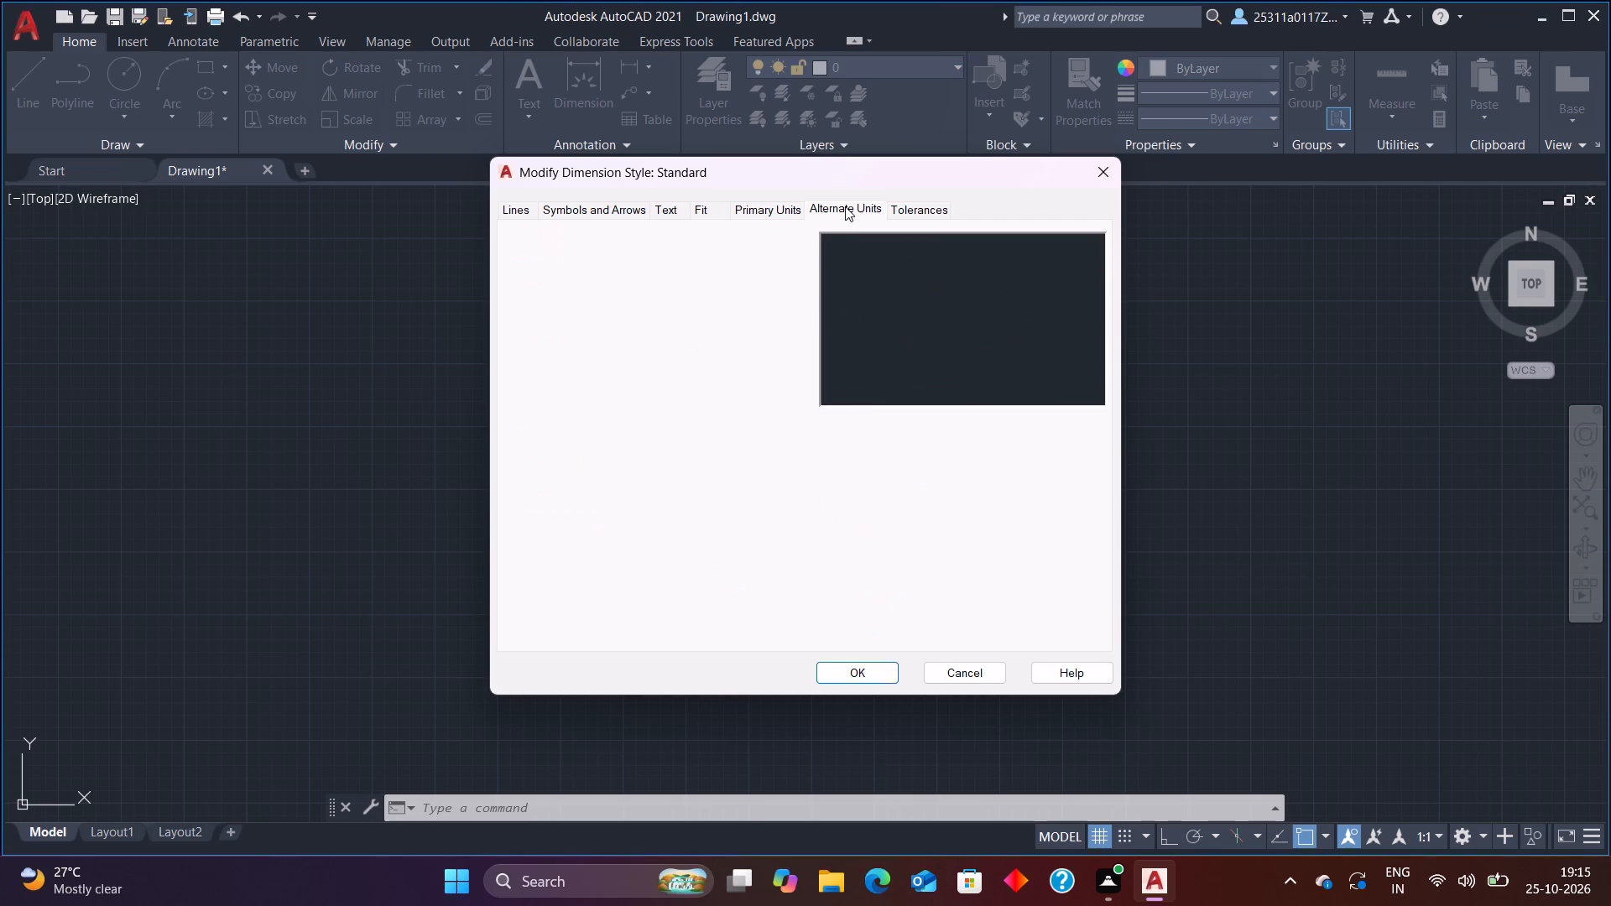
left_click(900, 210)
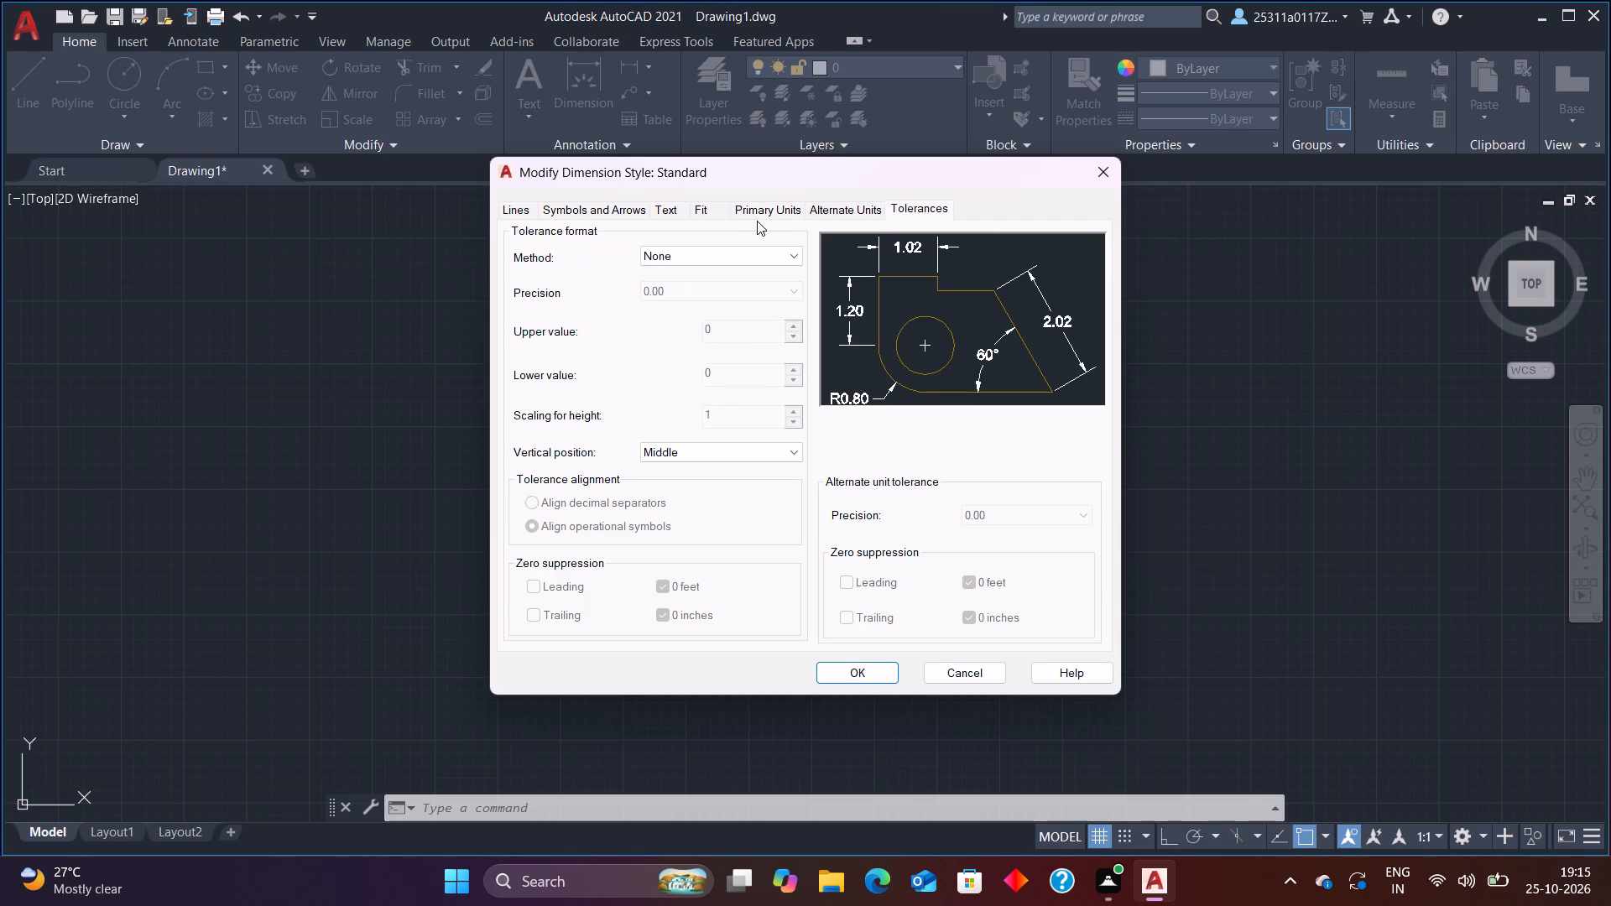
left_click(721, 216)
left_click(671, 215)
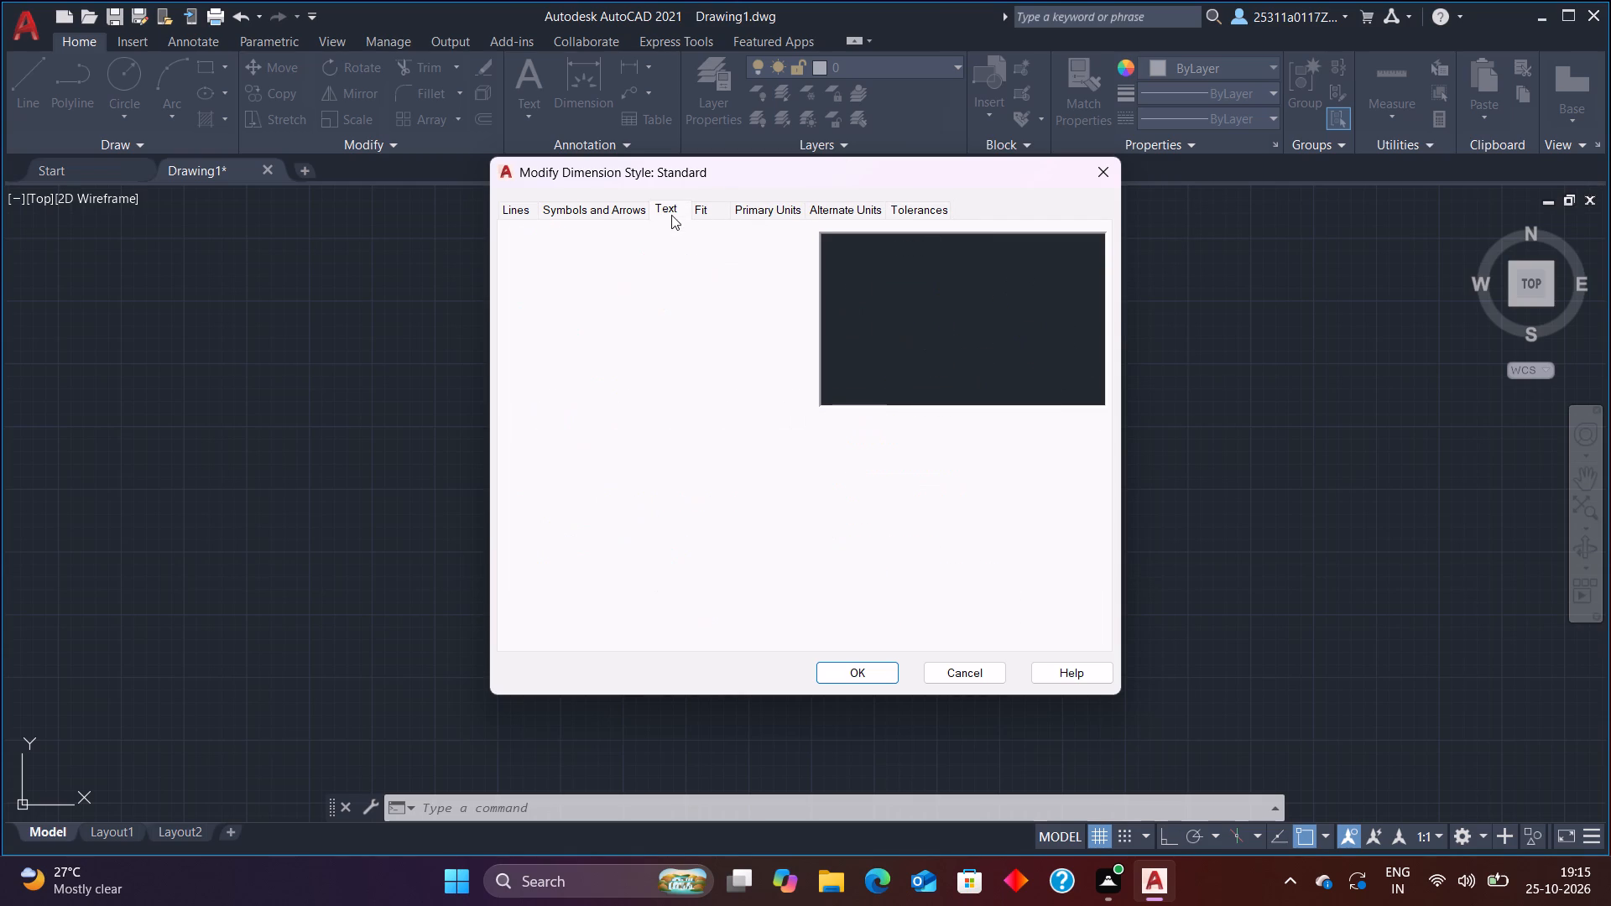
left_click(587, 209)
left_click(534, 207)
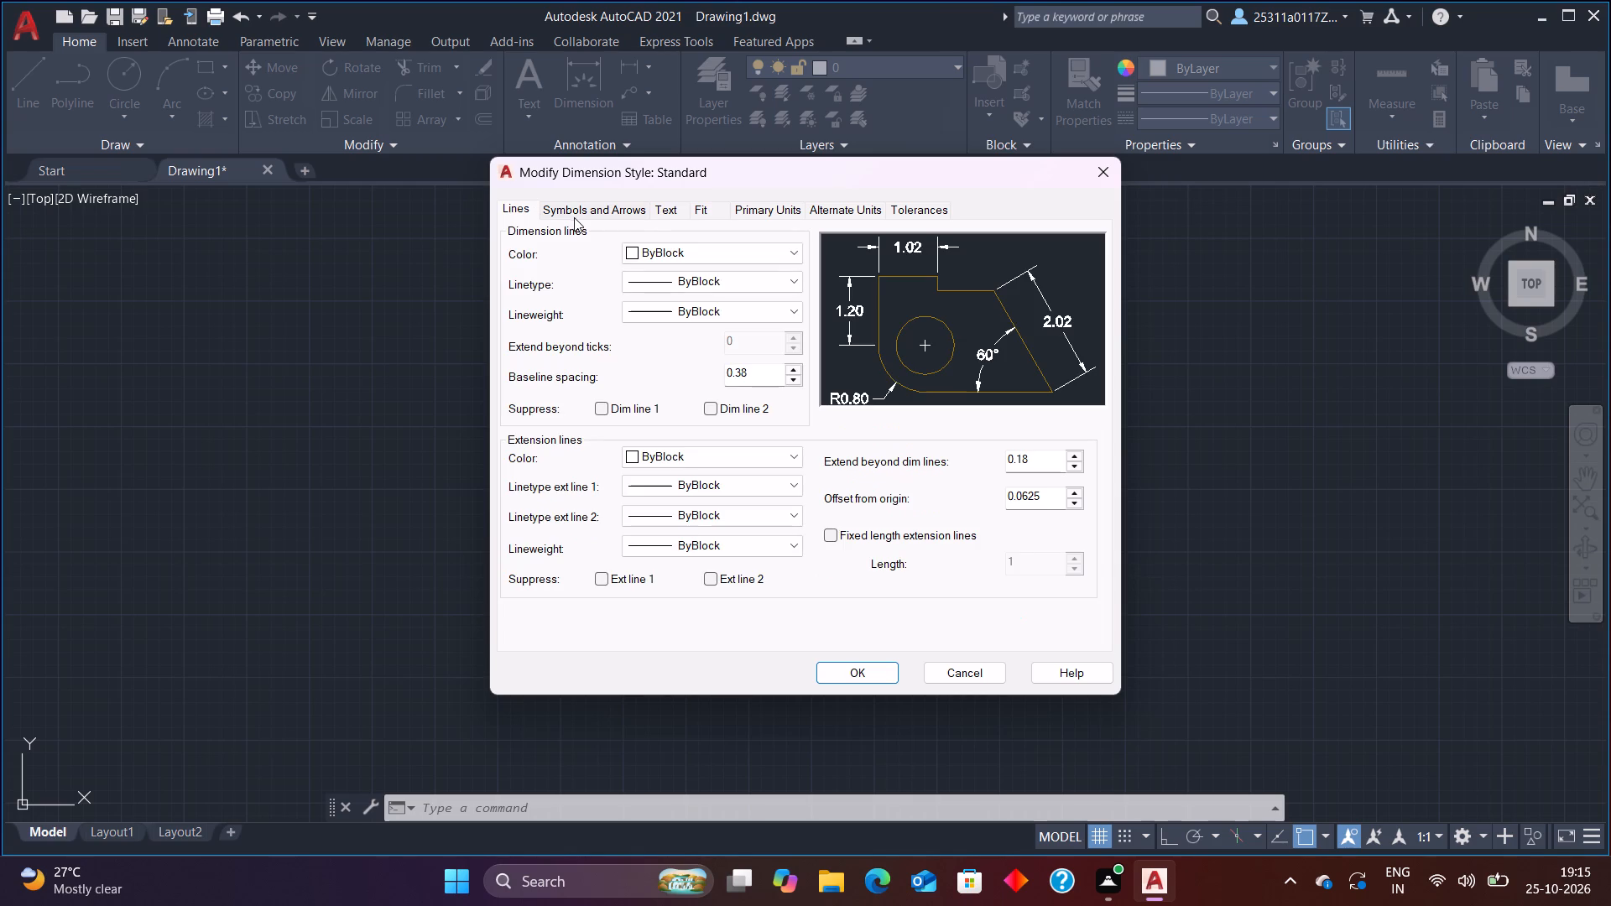
left_click(627, 203)
left_click(675, 211)
left_click(701, 211)
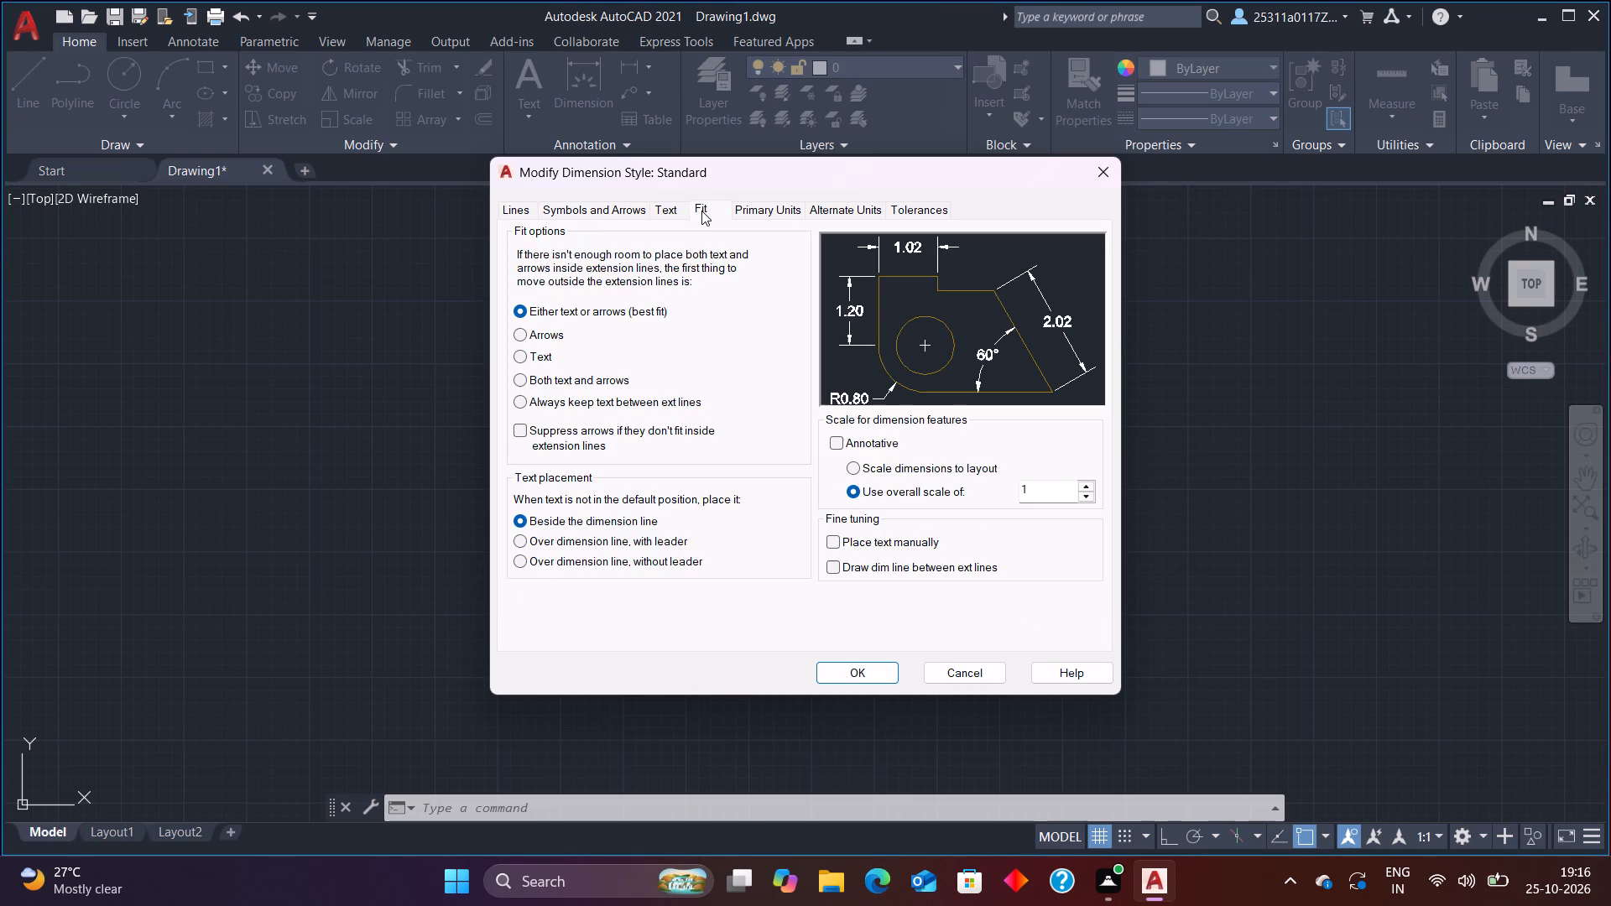
left_click(733, 208)
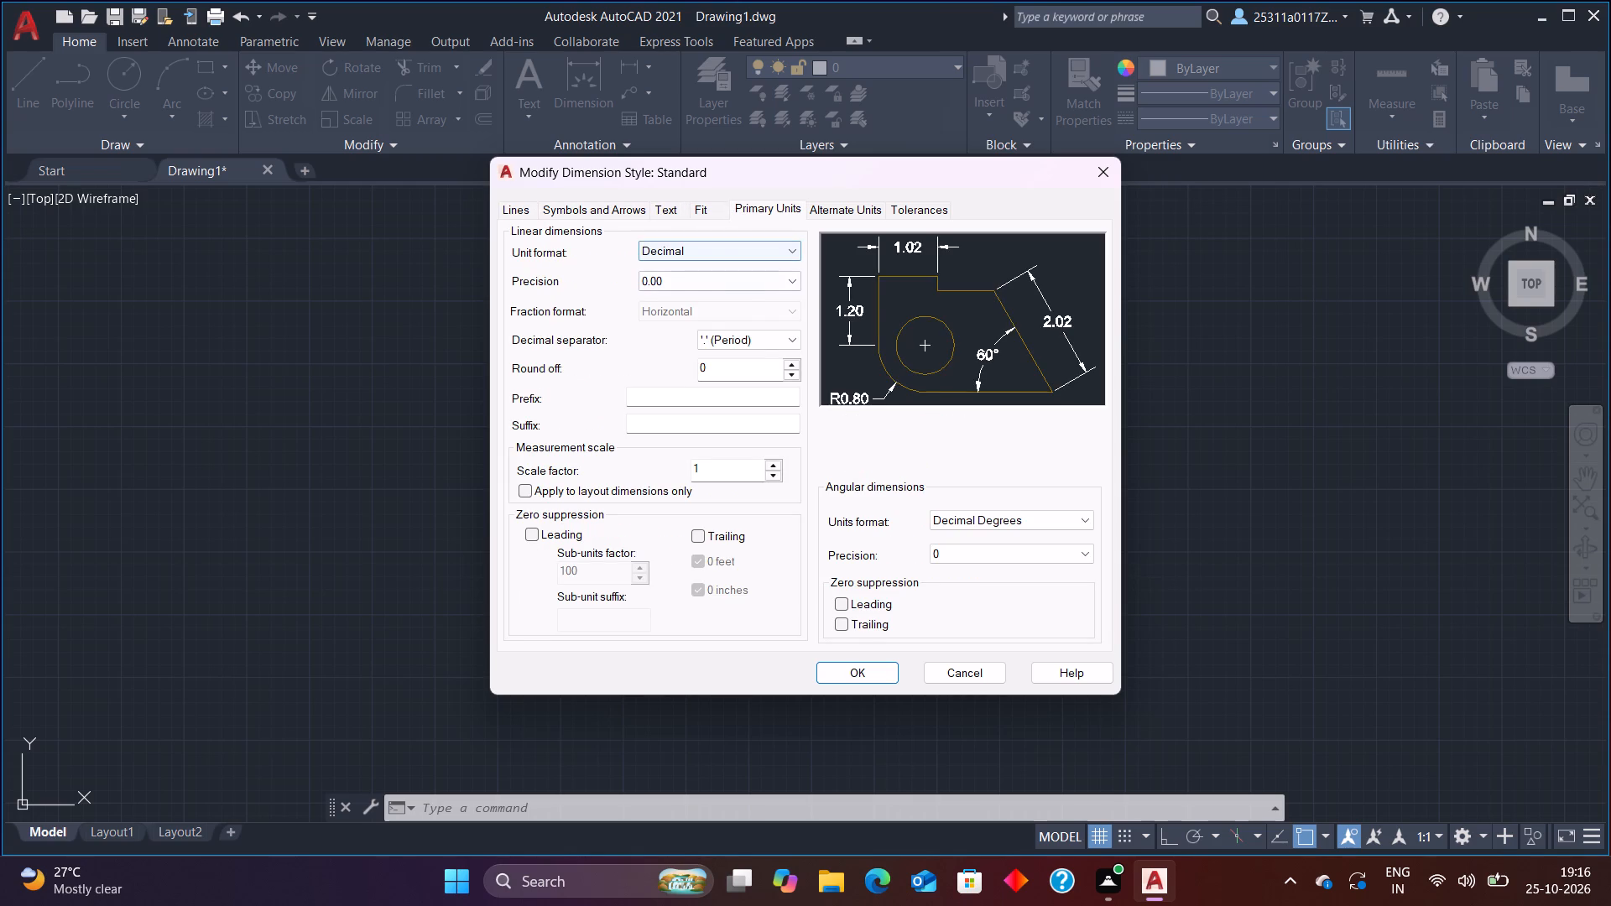
scroll(808, 463, "down", 3)
Accept the Standard style's modifications and make it the current dimension style.
left_click(858, 674)
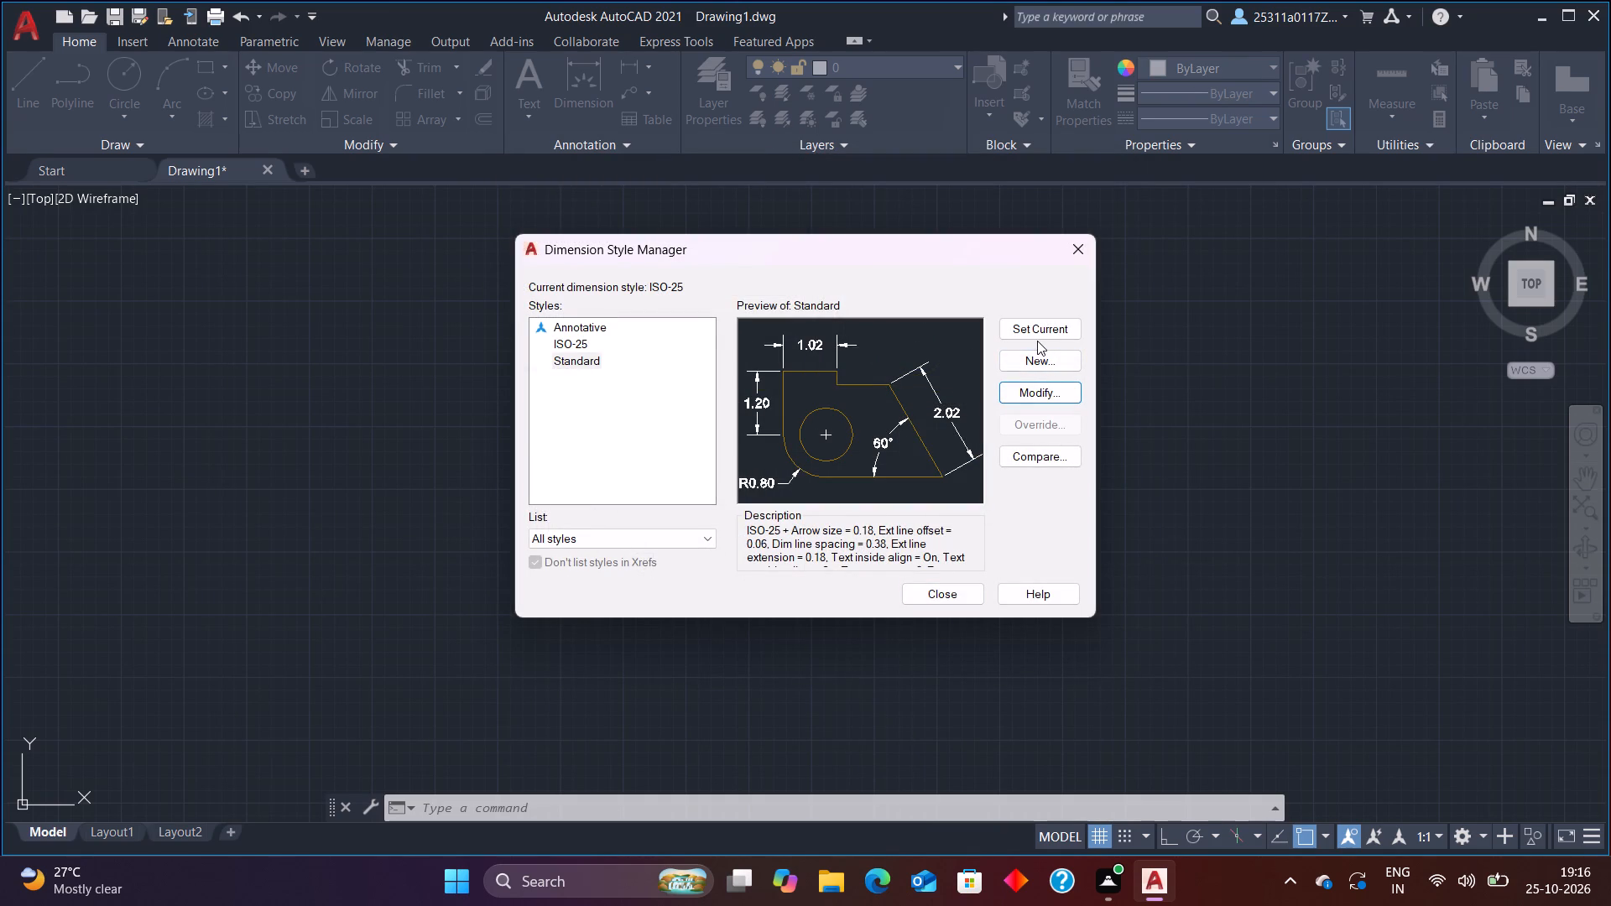
left_click(1037, 341)
left_click(1039, 331)
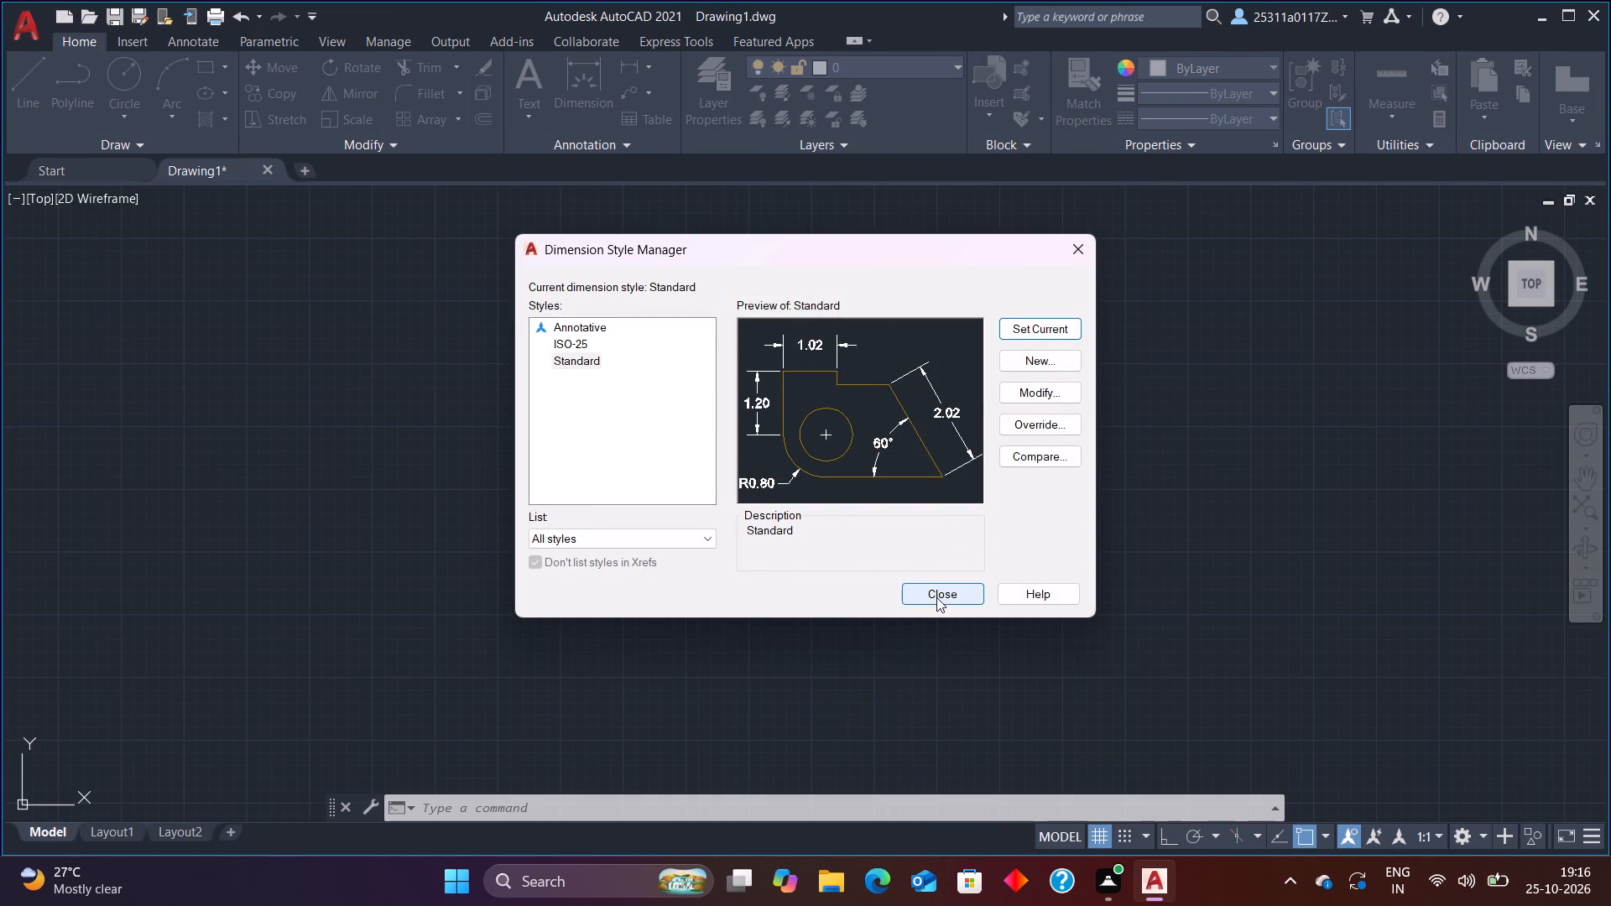
left_click(936, 597)
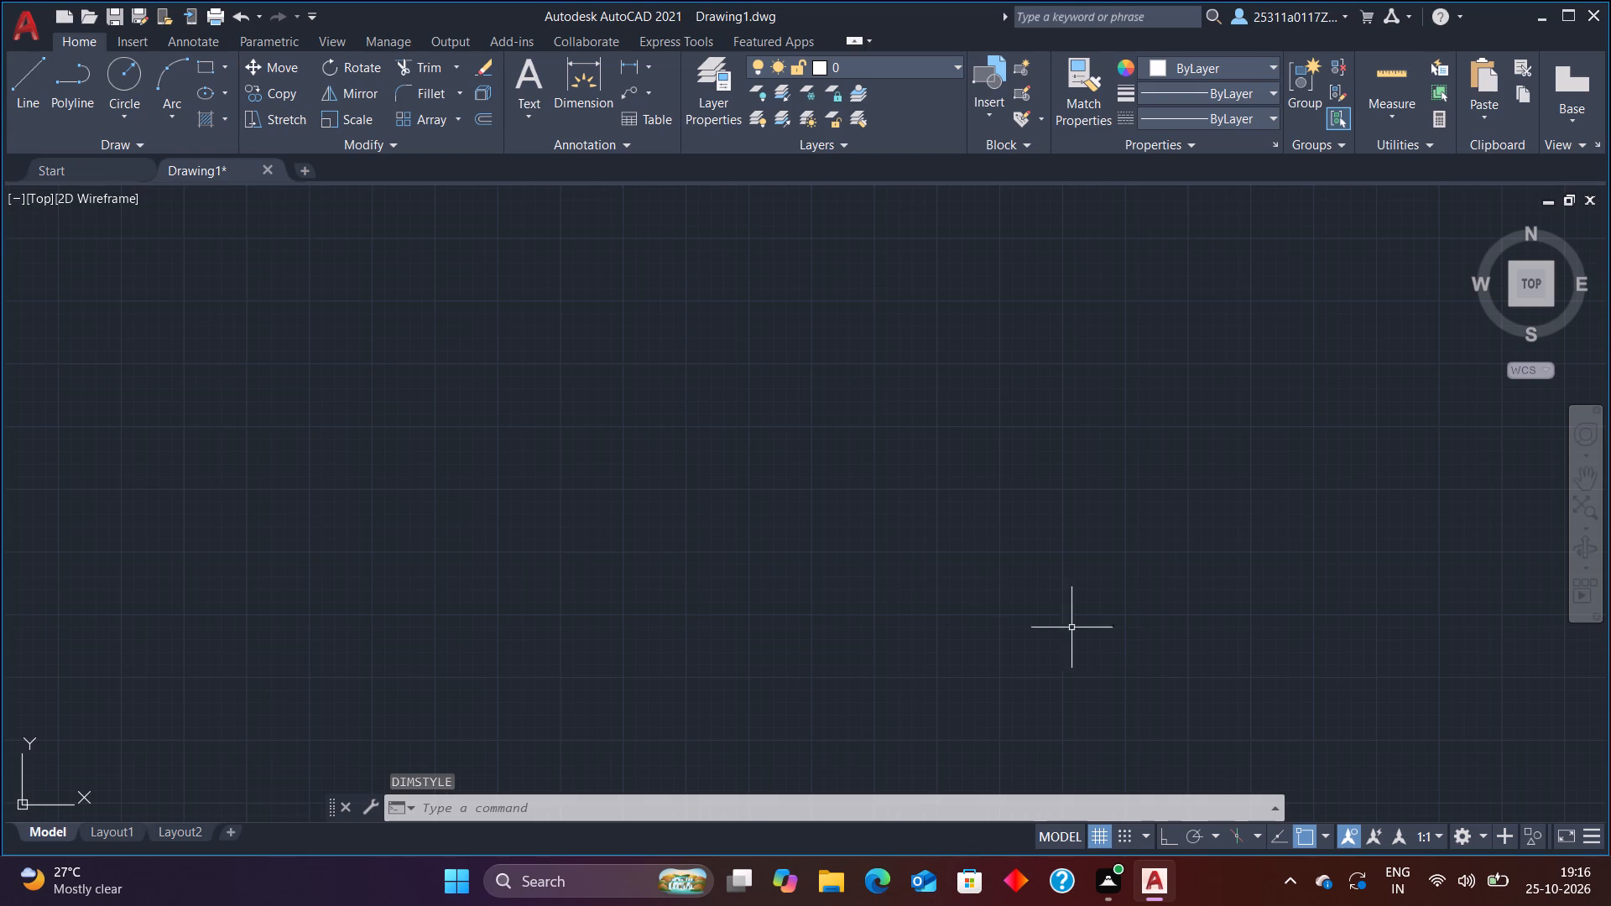
Turn on Ortho mode and draw a 120-unit horizontal line segment running to the right.
left_click(1174, 841)
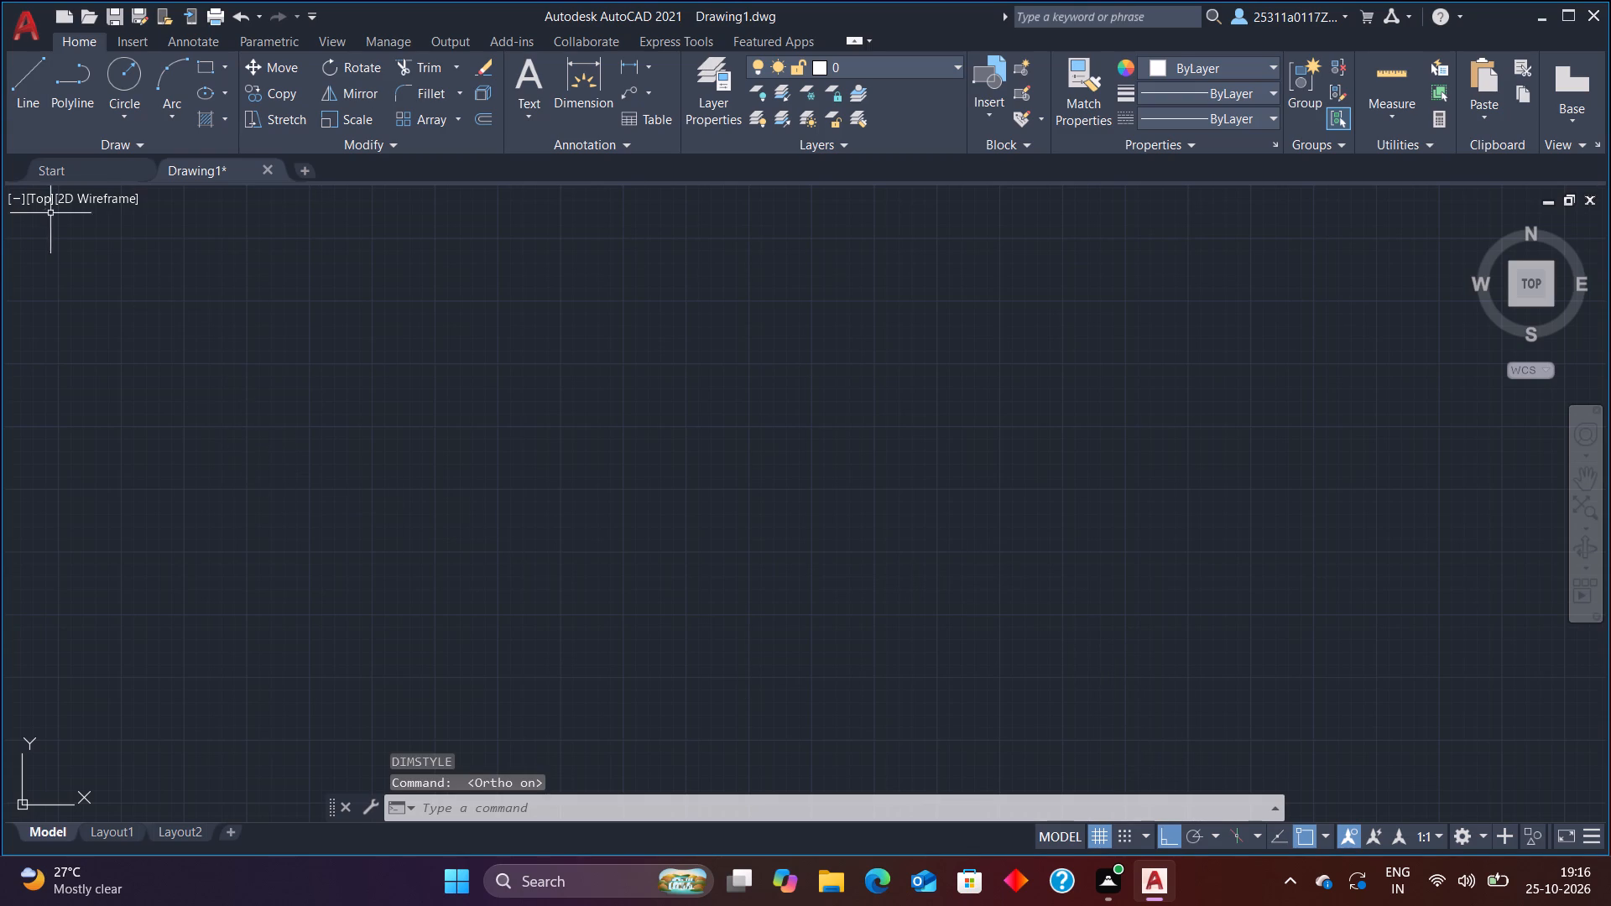
left_click(33, 102)
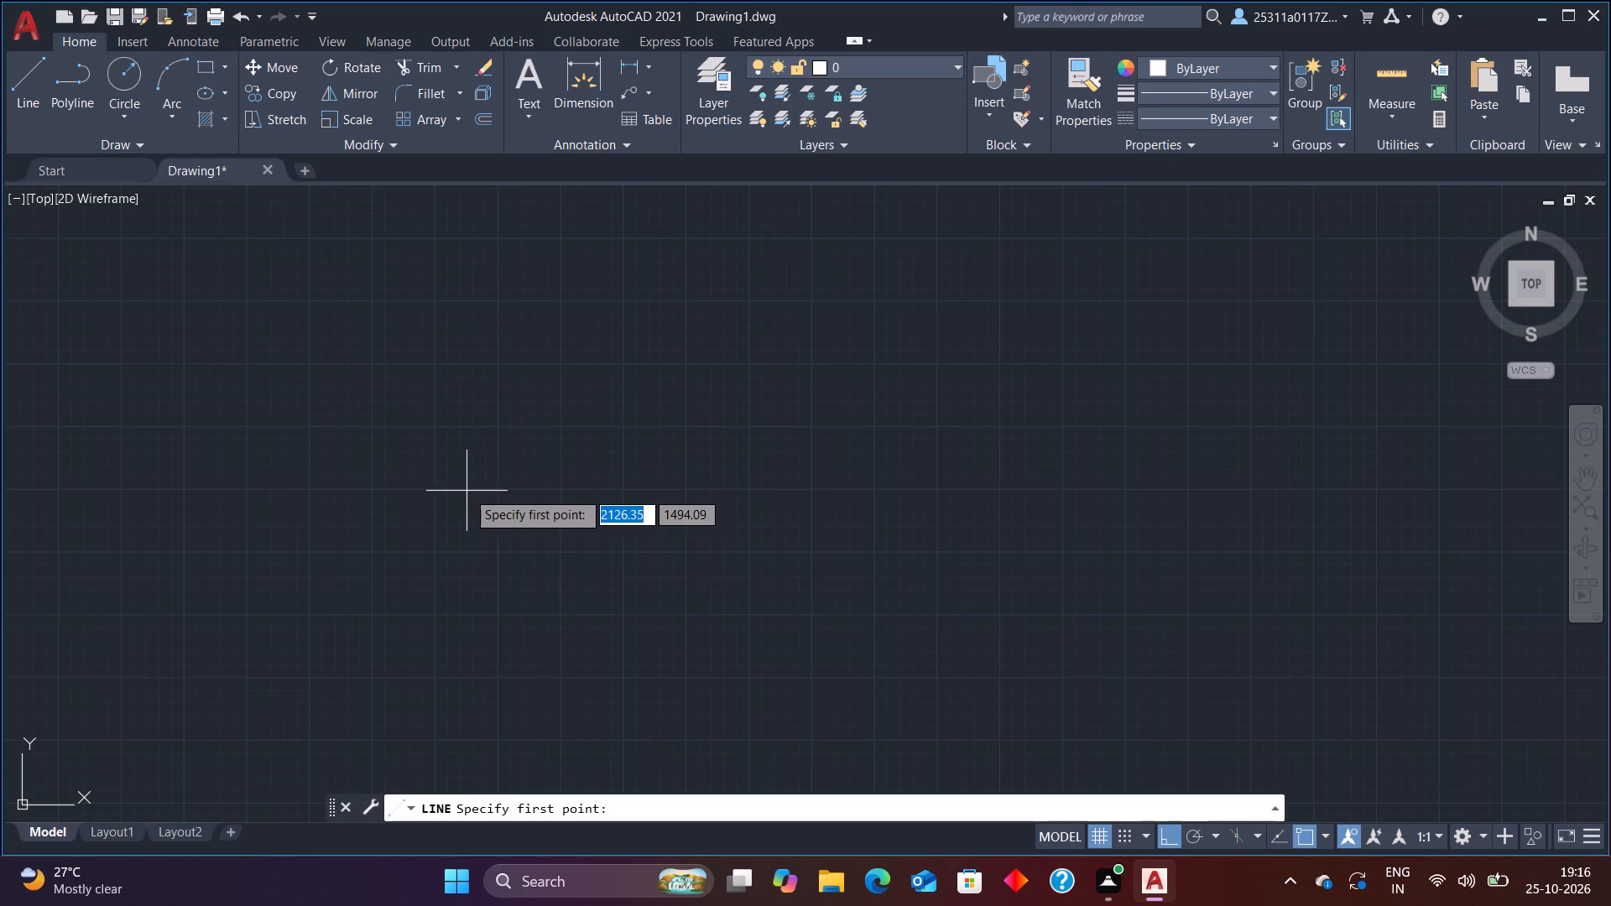
left_click(373, 490)
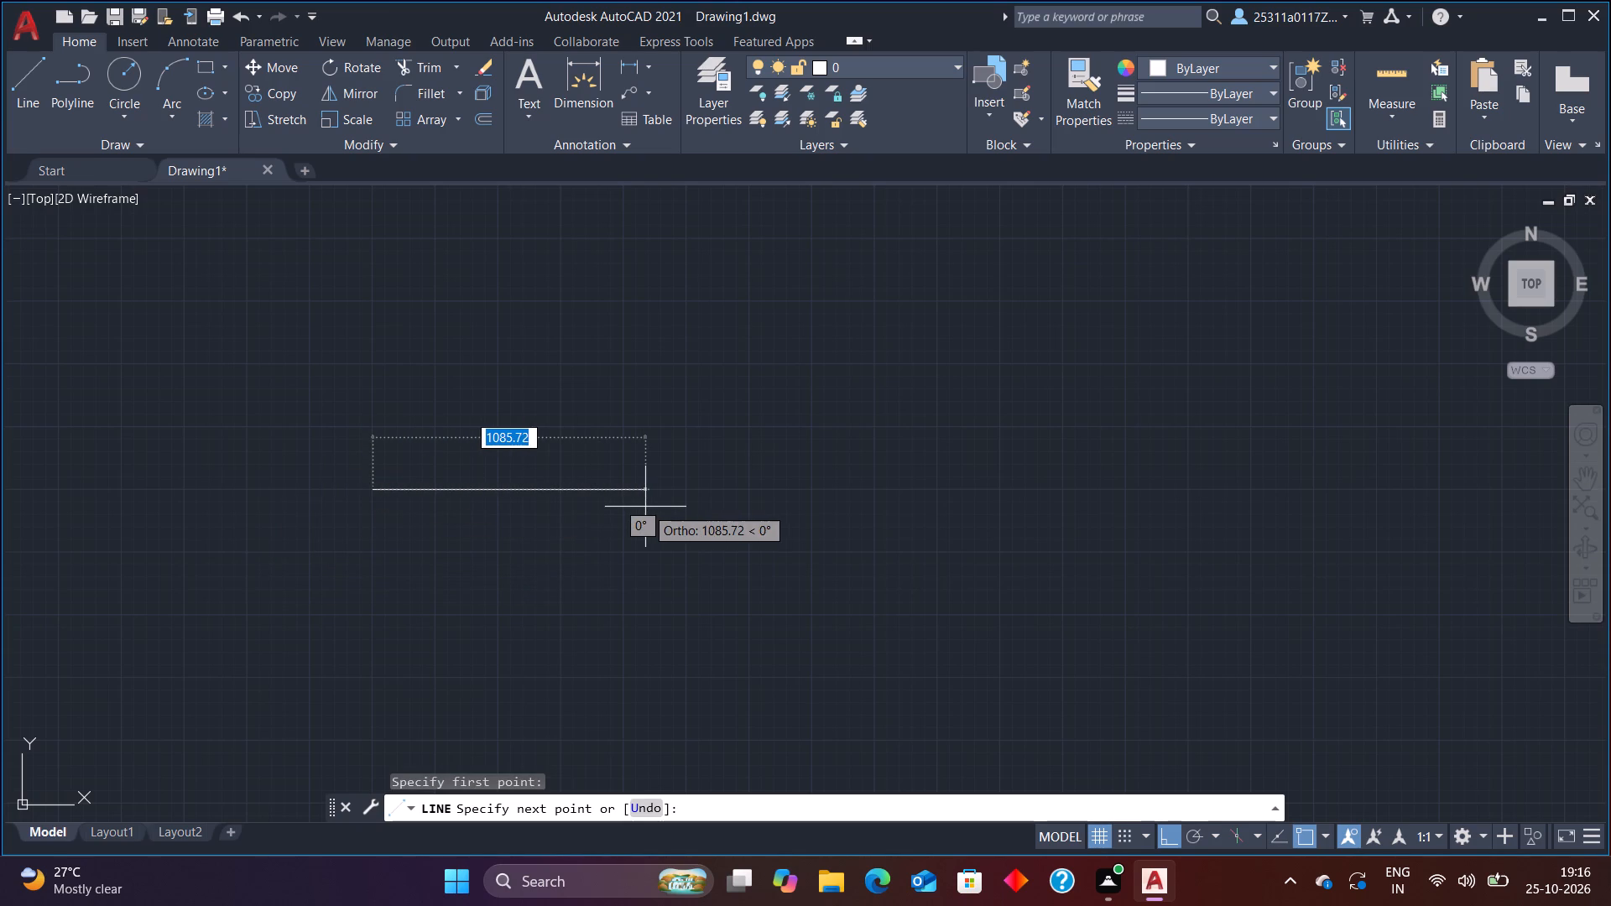
type("120")
key("Return")
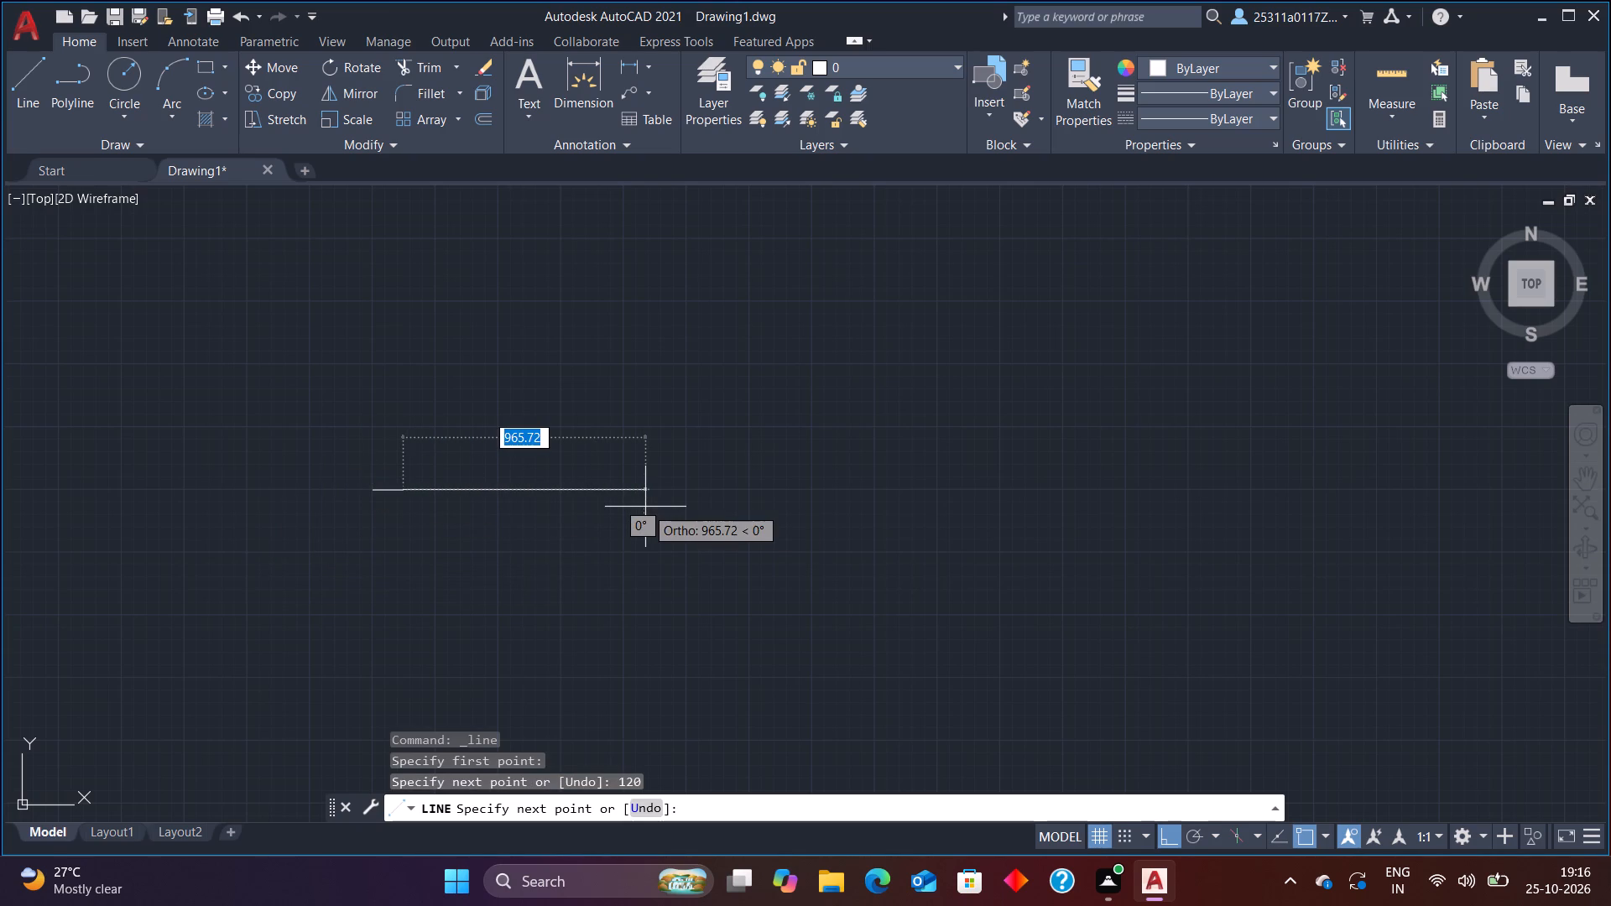
Continue the line with a 250-unit horizontal segment to the right and end the line there.
scroll(509, 513, "up", 1)
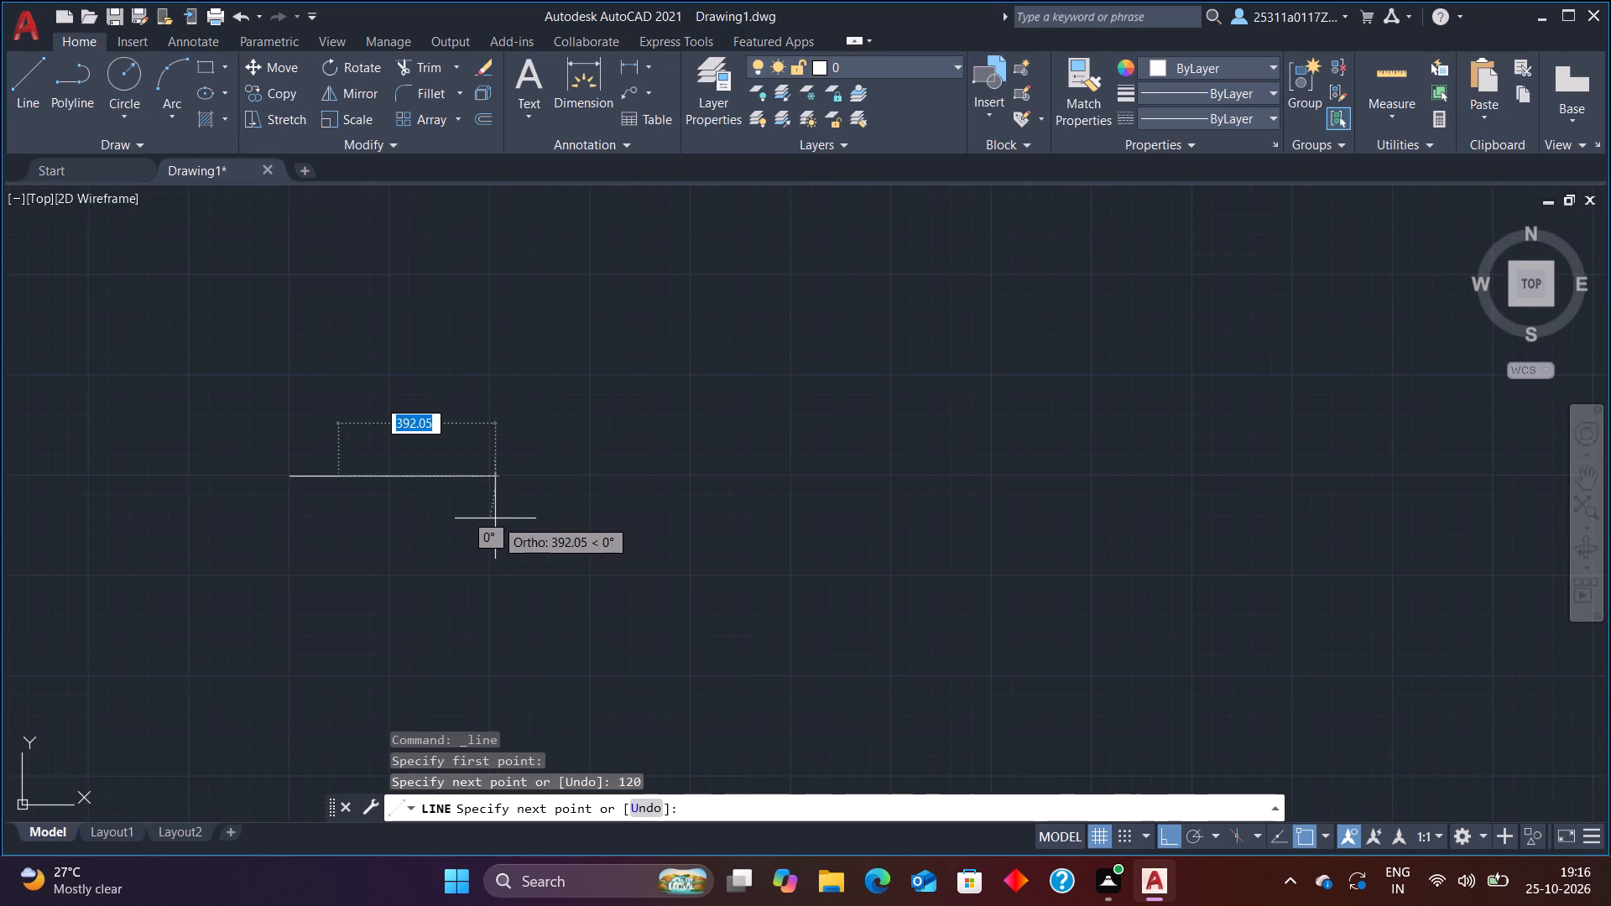
scroll(494, 518, "down", 3)
scroll(463, 508, "up", 7)
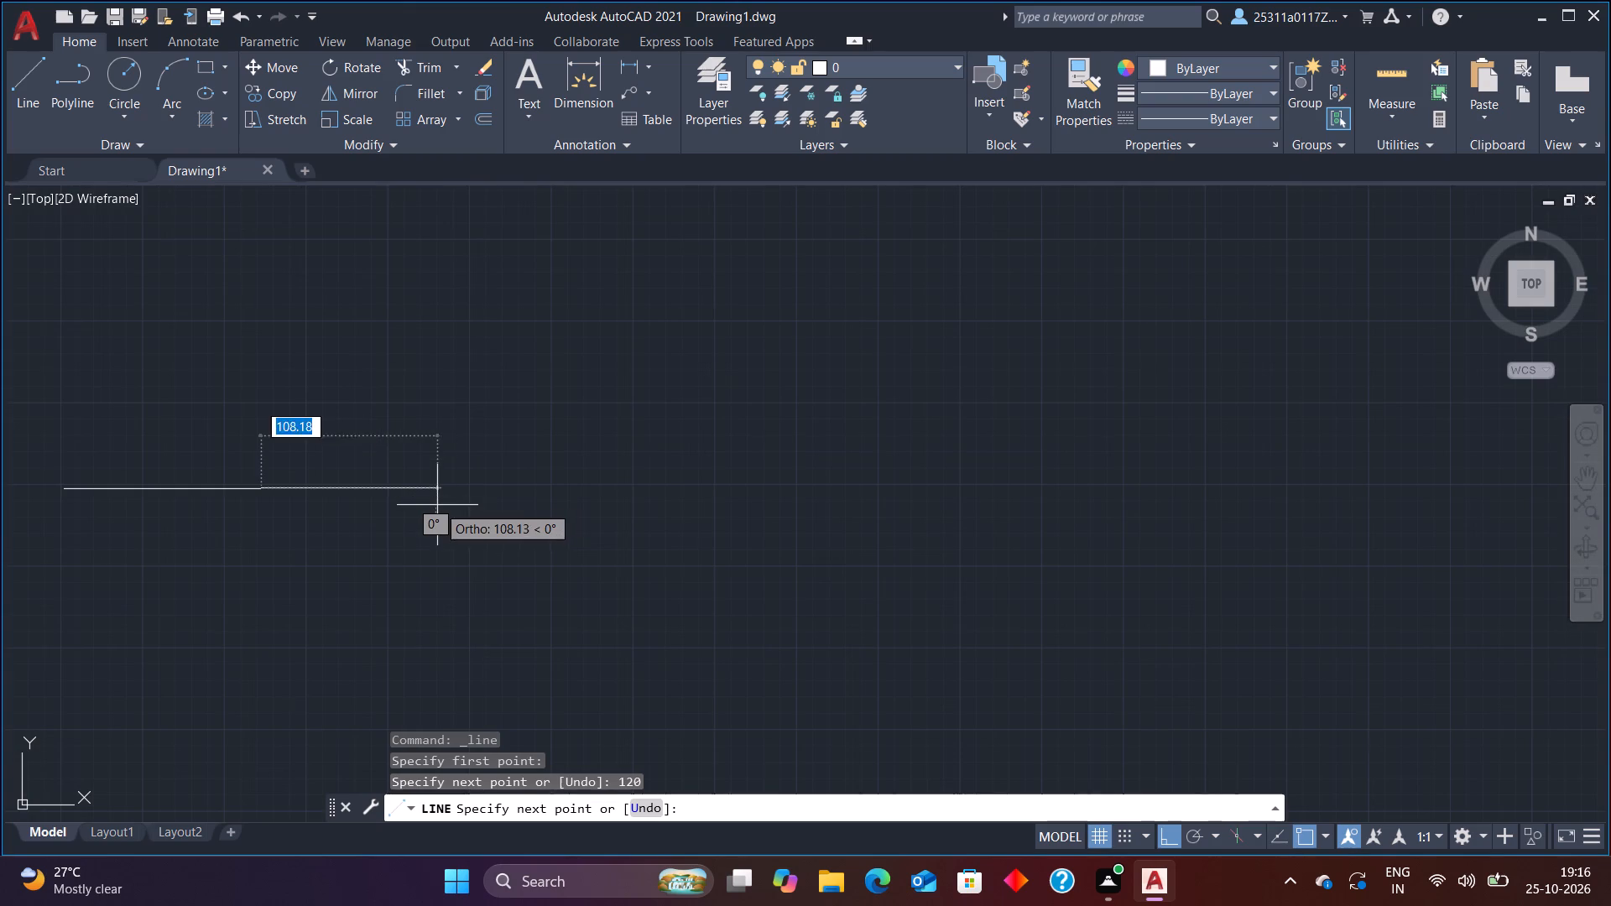
scroll(437, 505, "down", 2)
scroll(437, 505, "up", 2)
scroll(324, 617, "down", 3)
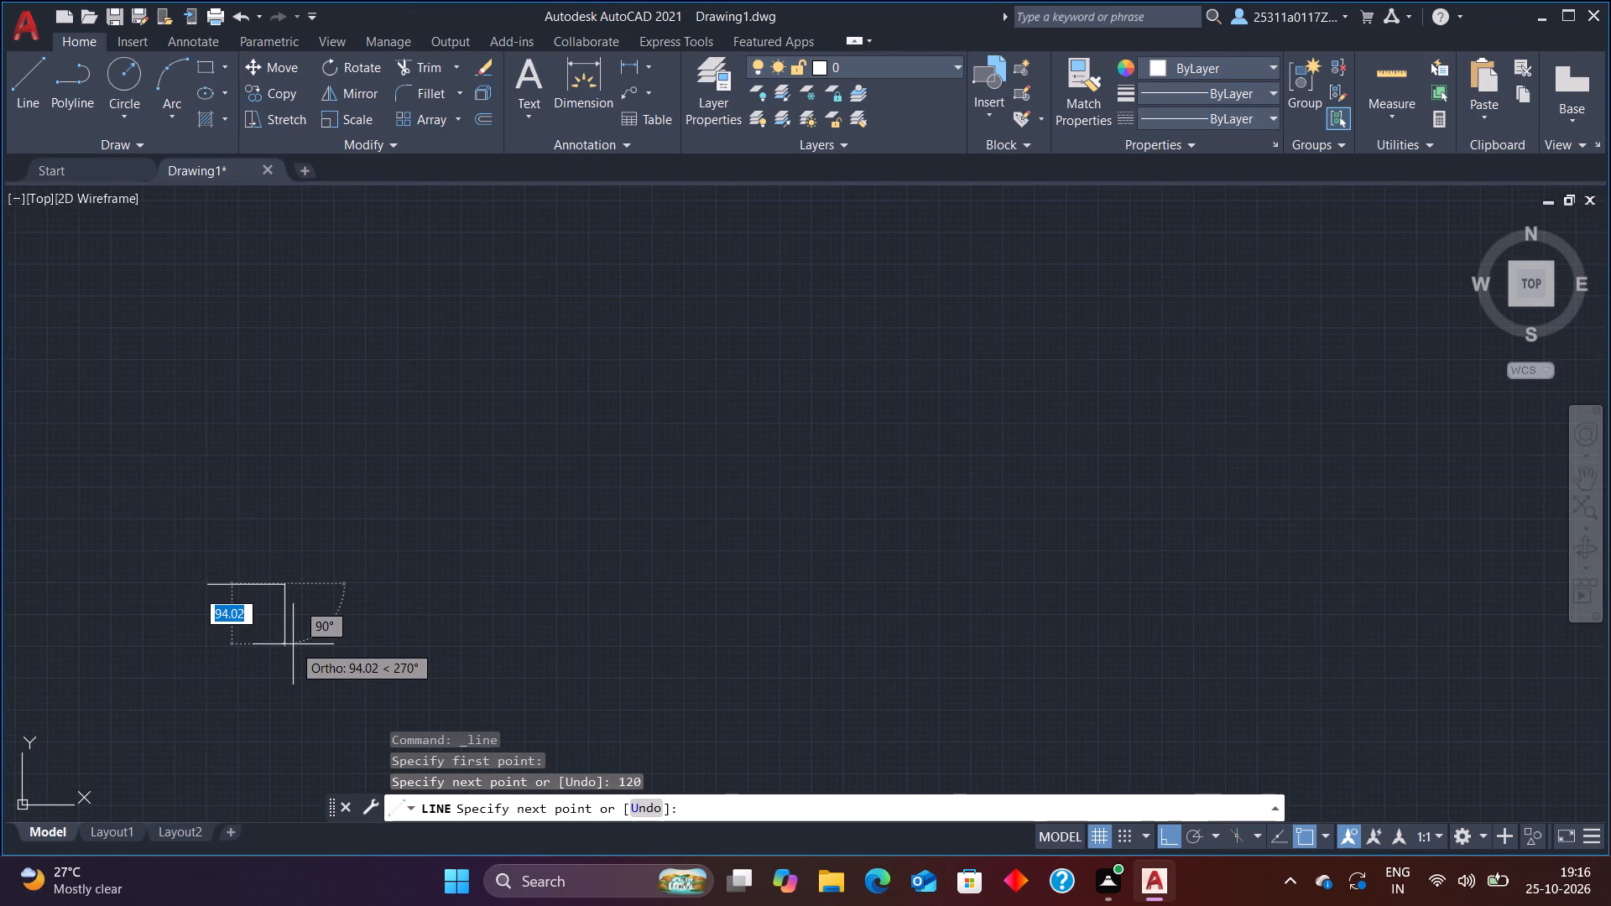
scroll(293, 644, "up", 2)
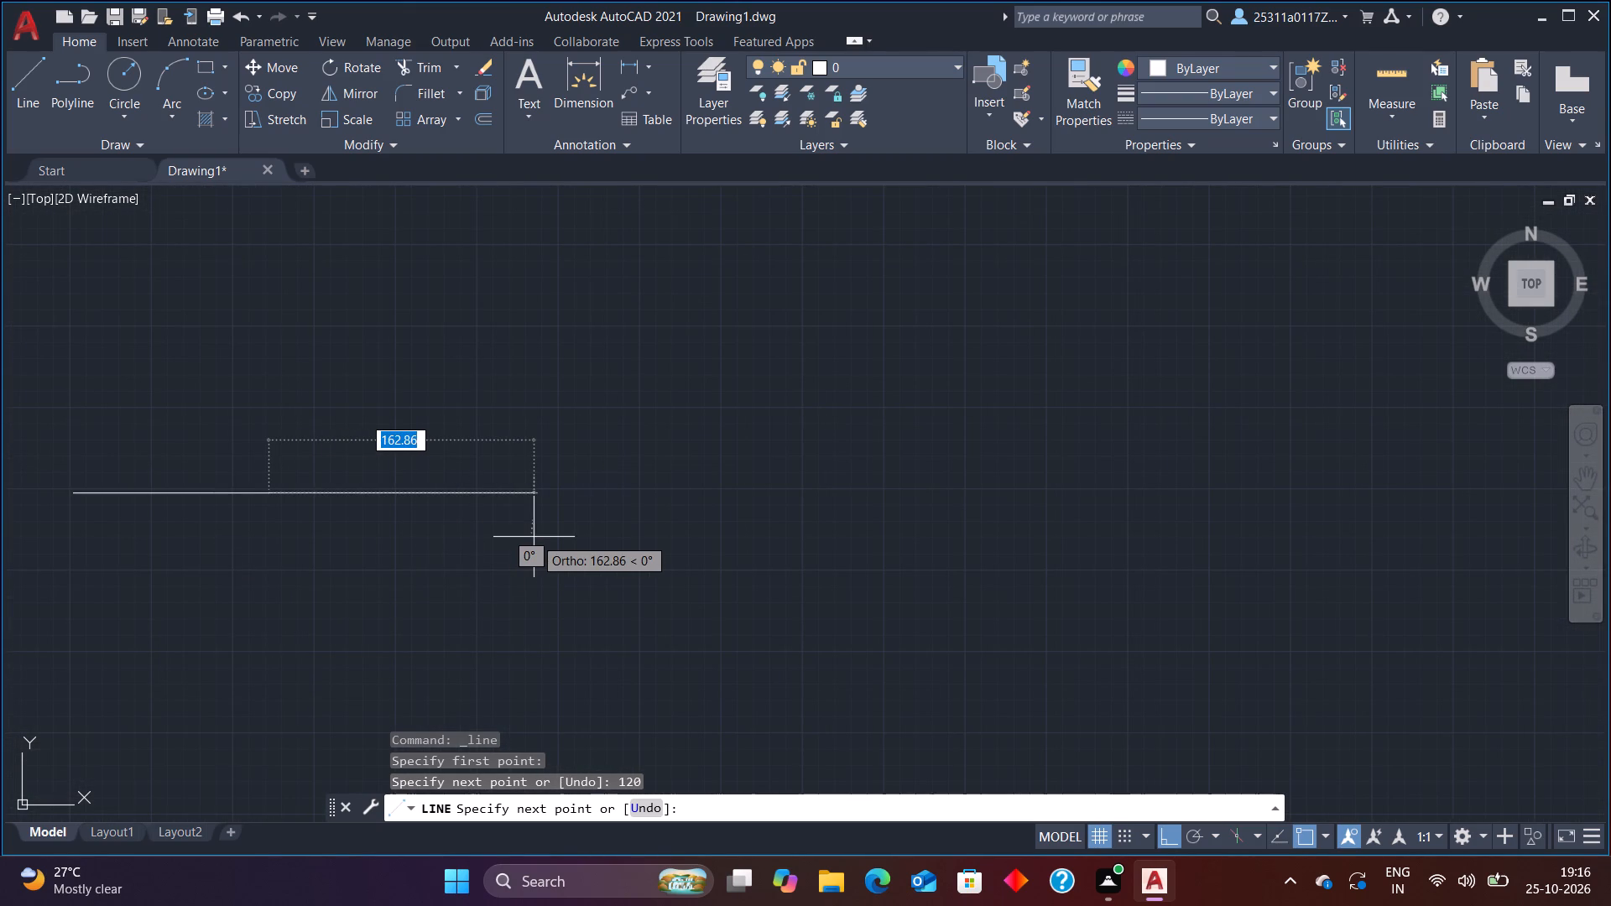
type("250")
key("Return")
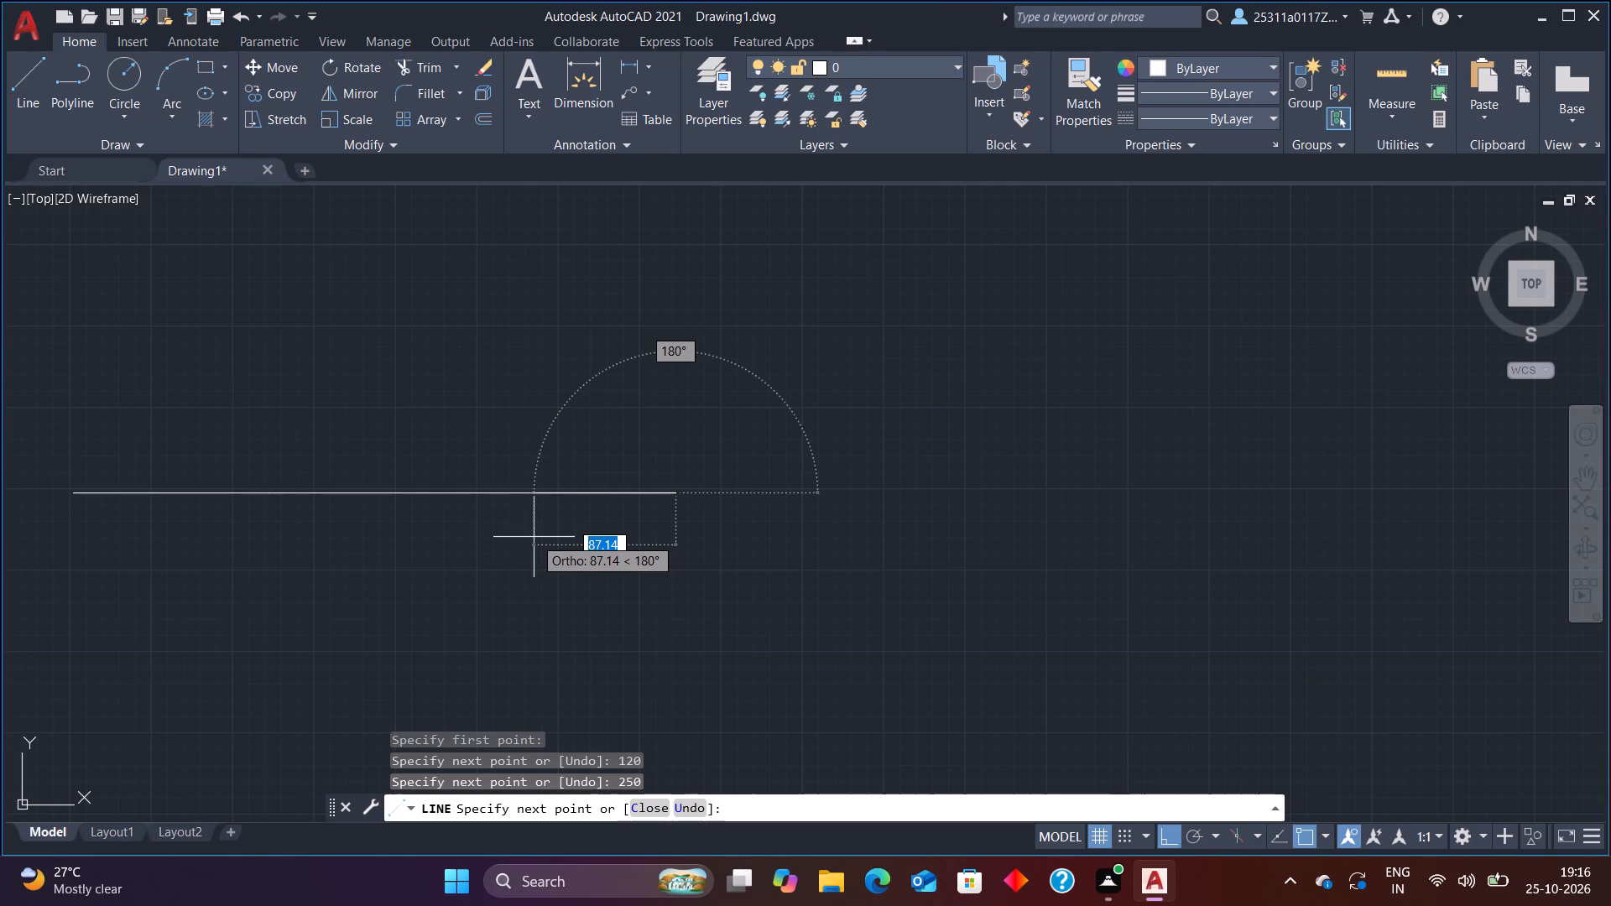
type("120")
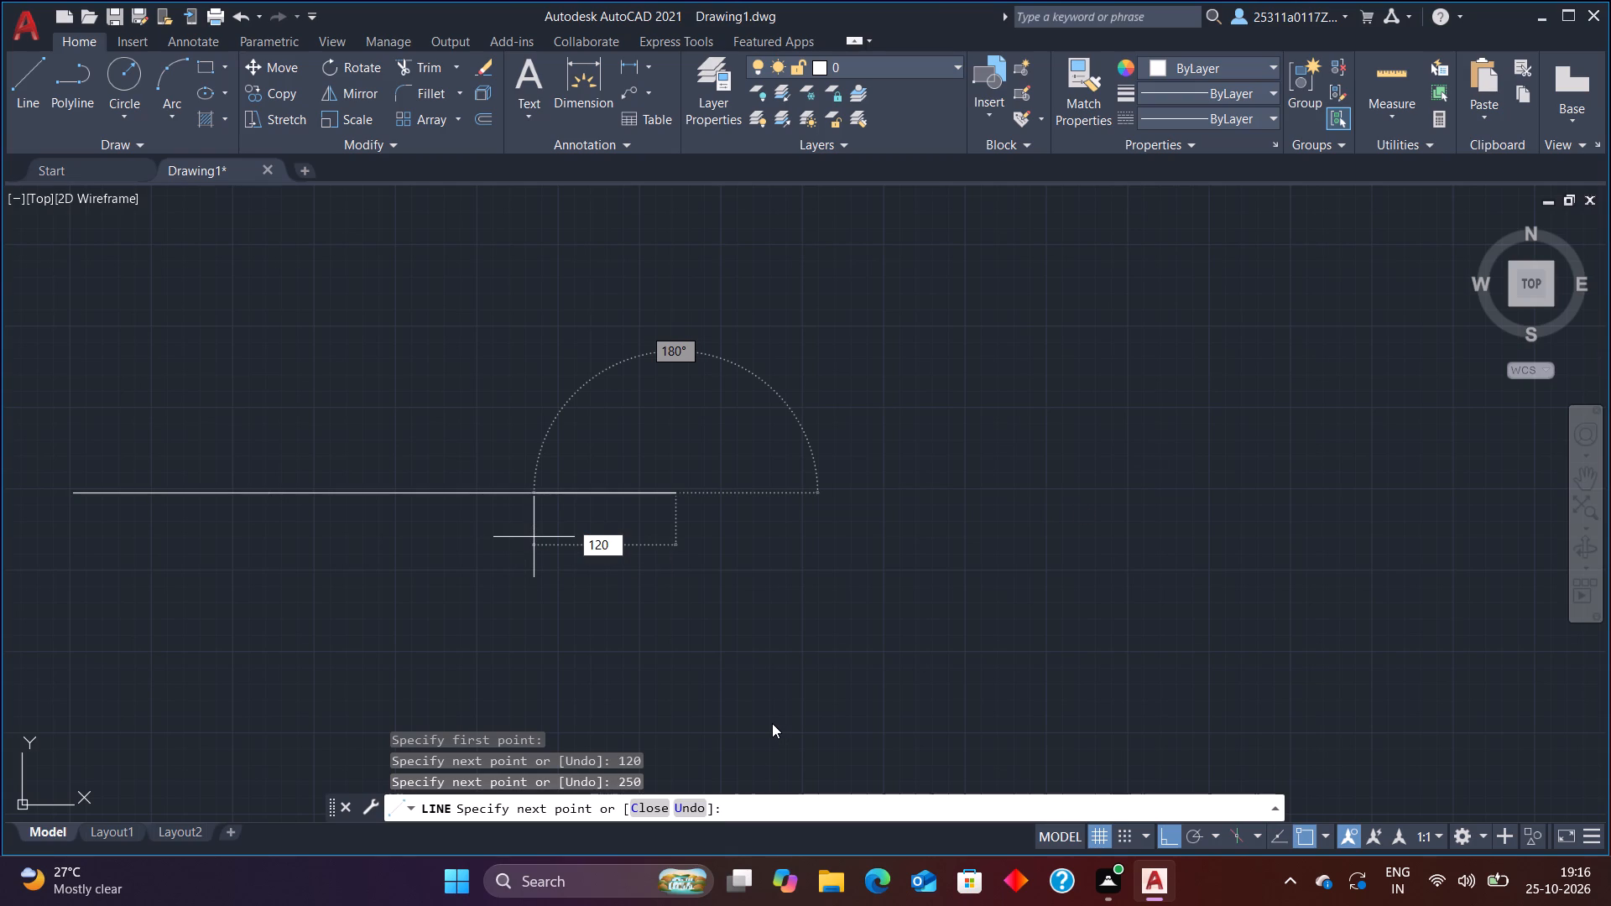
key("Escape")
key("Escape")
key("Escape")
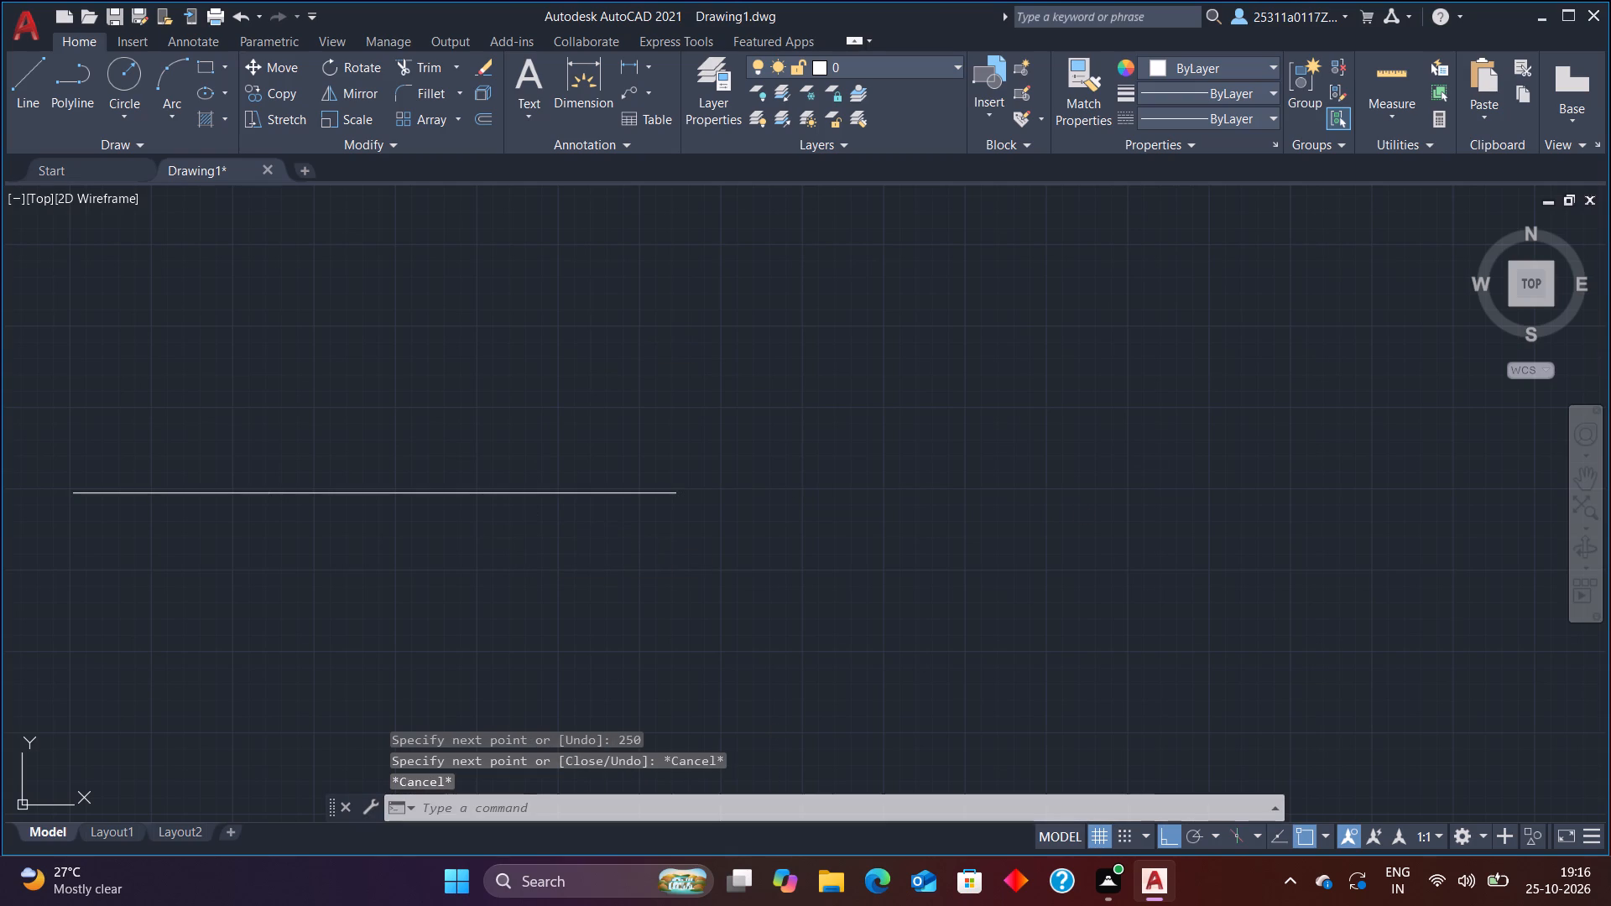
From the right end of the 250-unit segment, draw a line 120 units to the right and 240 units straight down.
left_click(39, 66)
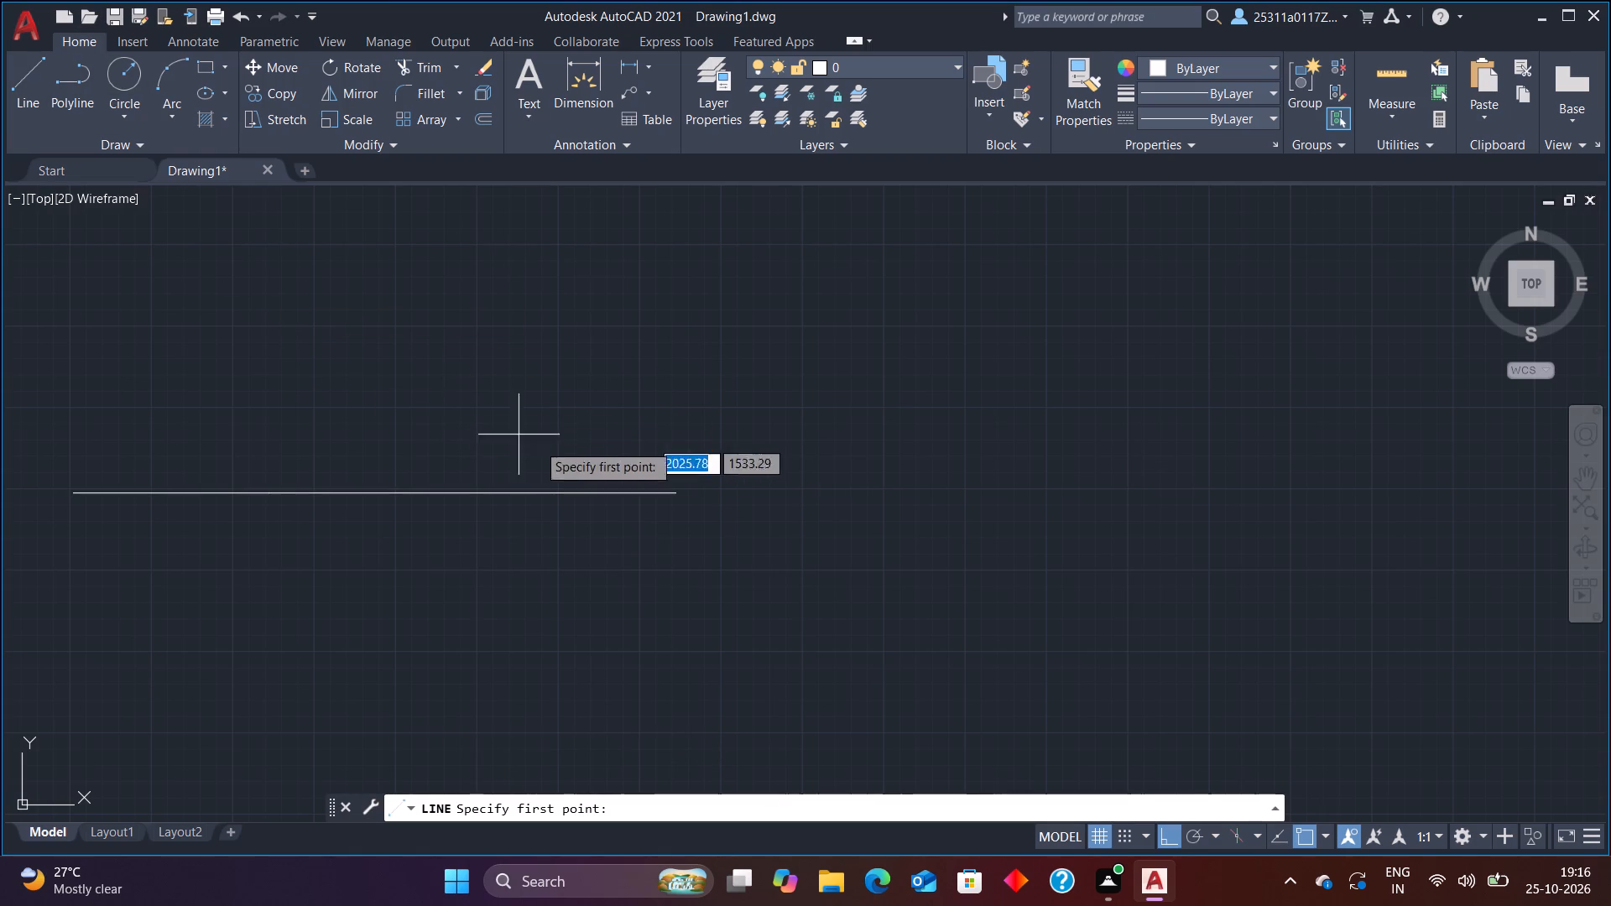
left_click(672, 492)
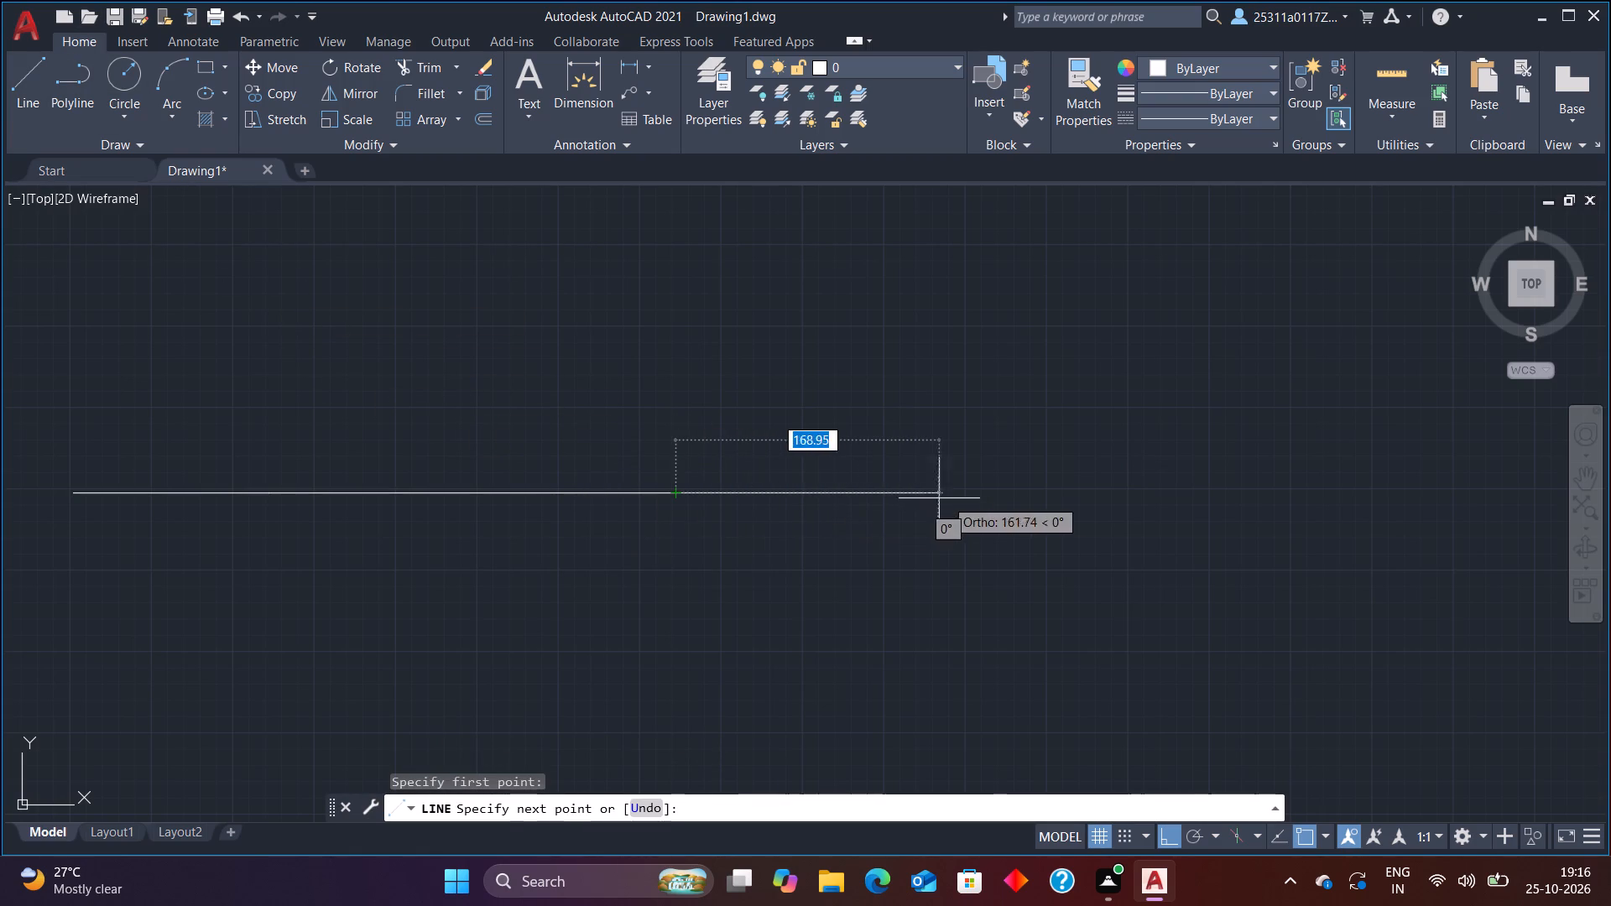
type("120")
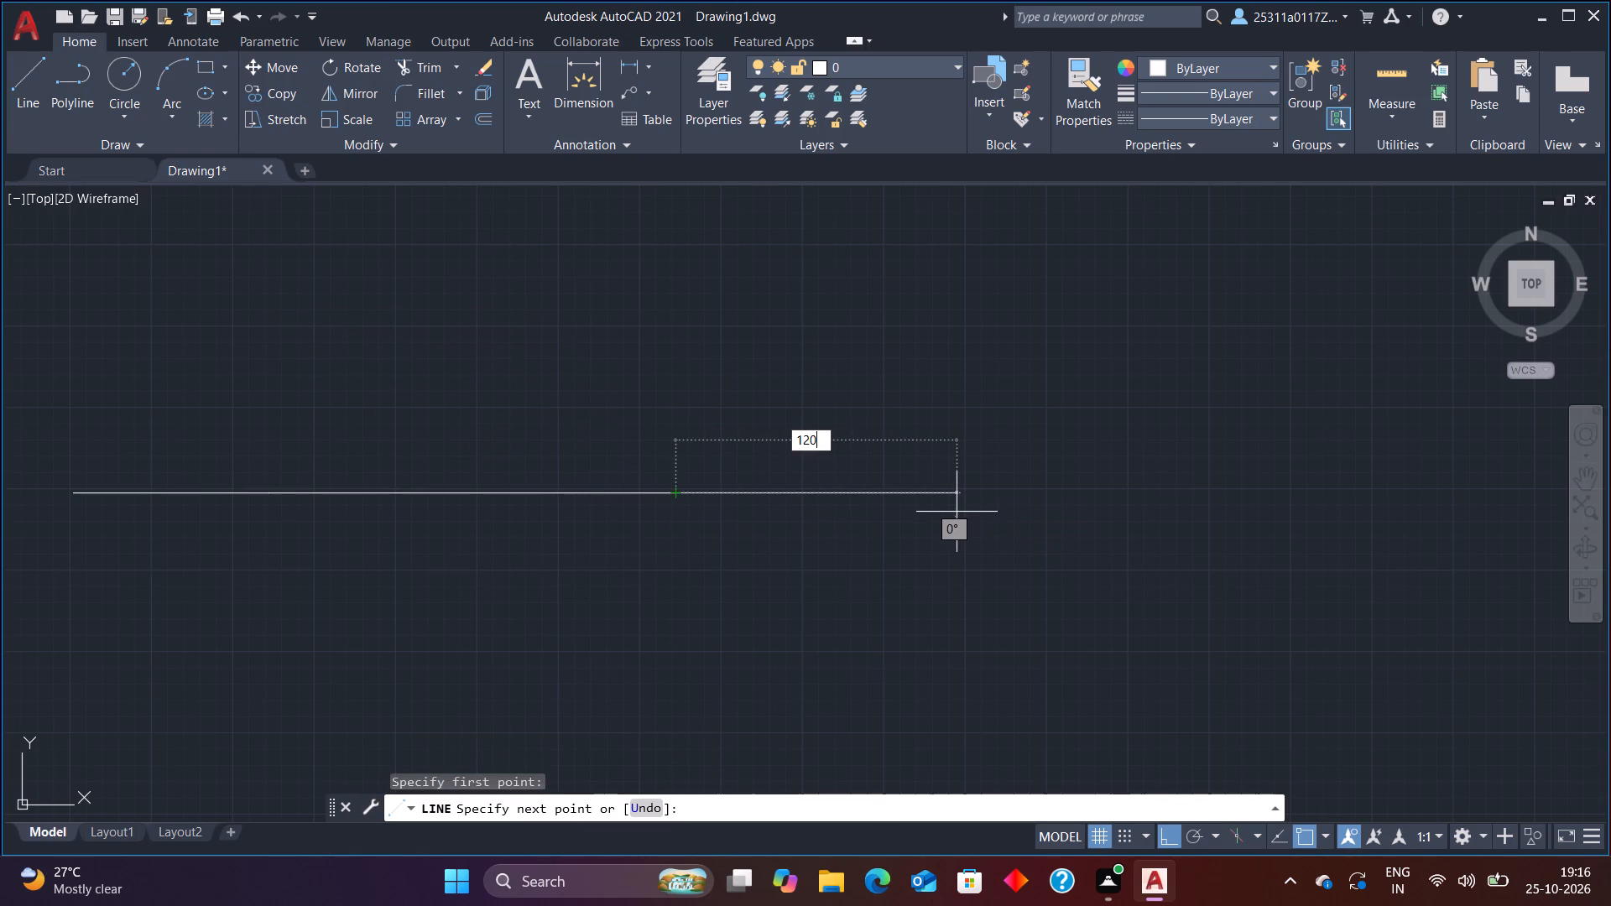
key("Return")
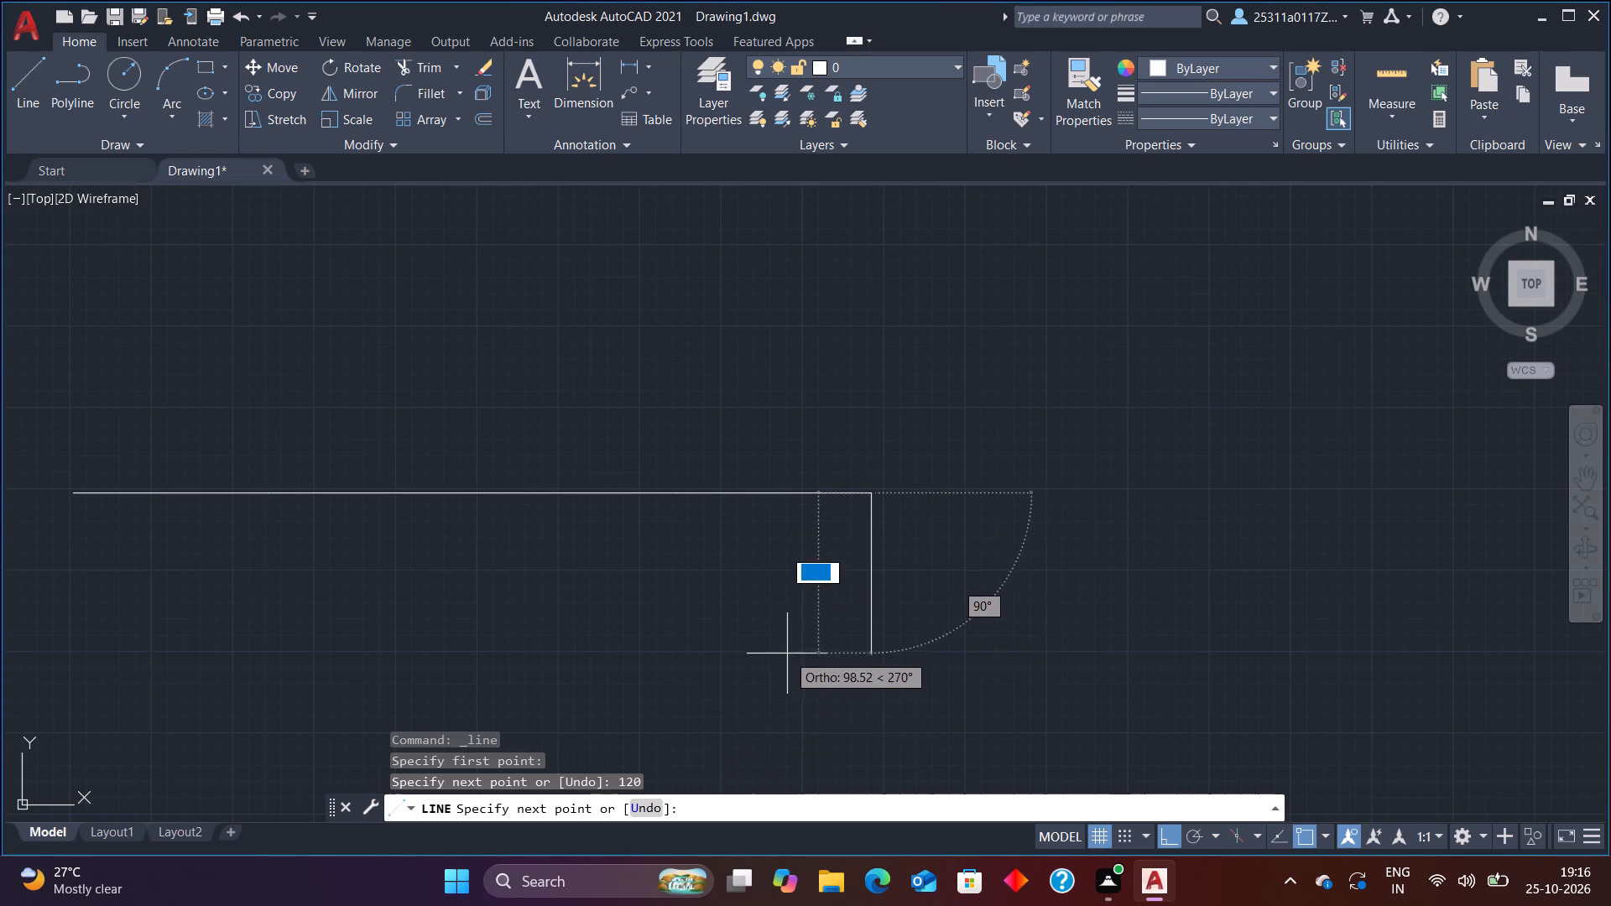
scroll(790, 650, "down", 2)
scroll(815, 726, "up", 2)
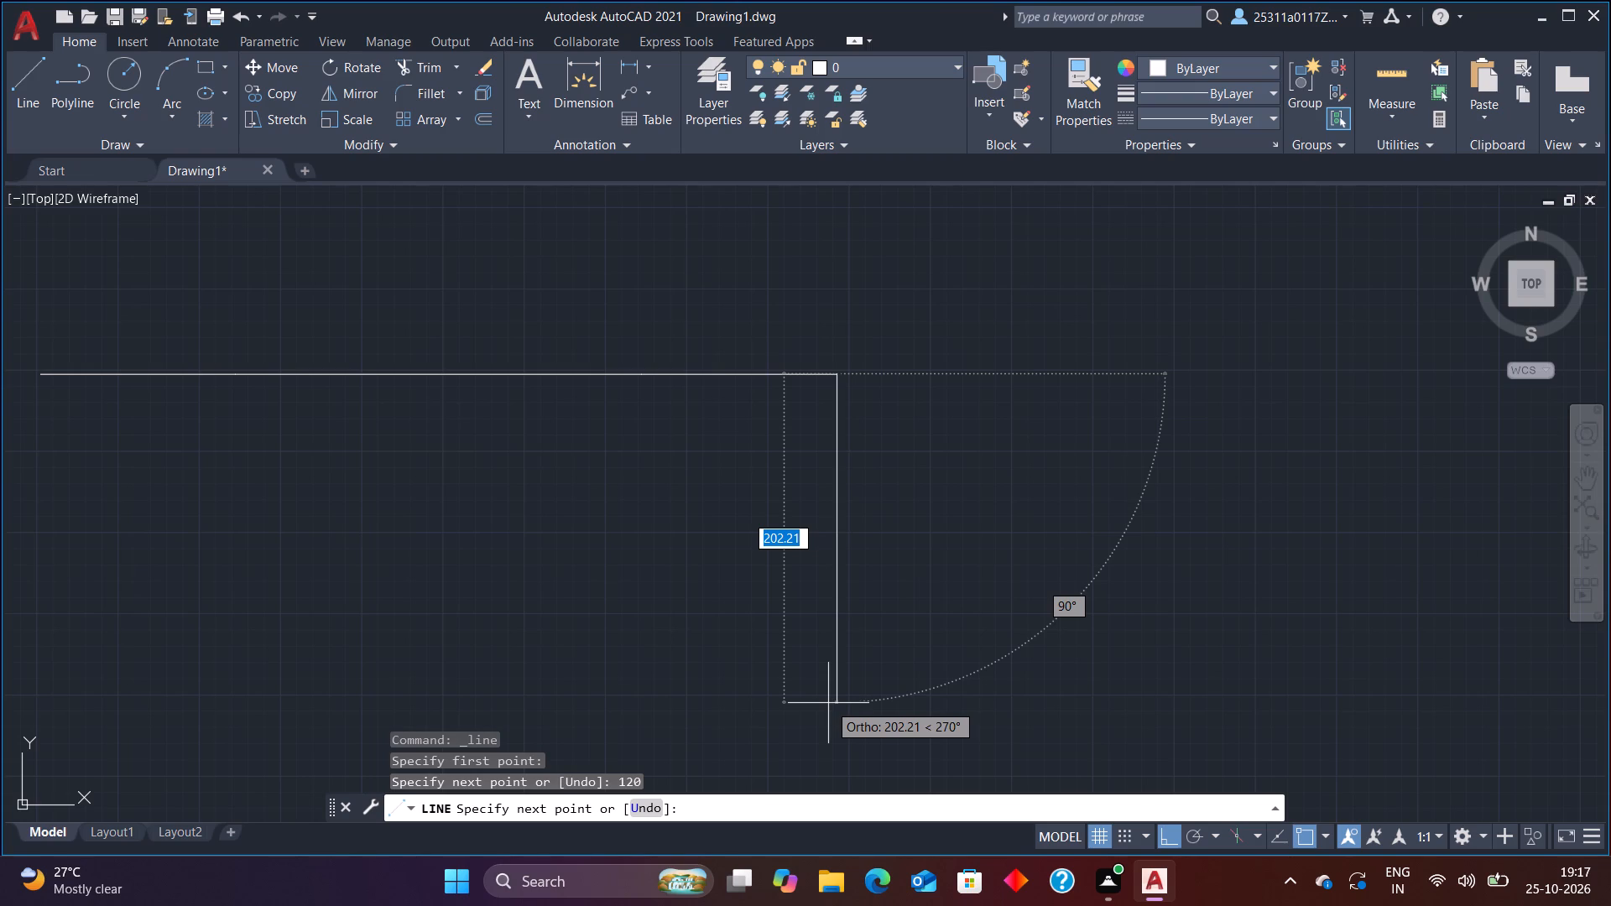
type("240")
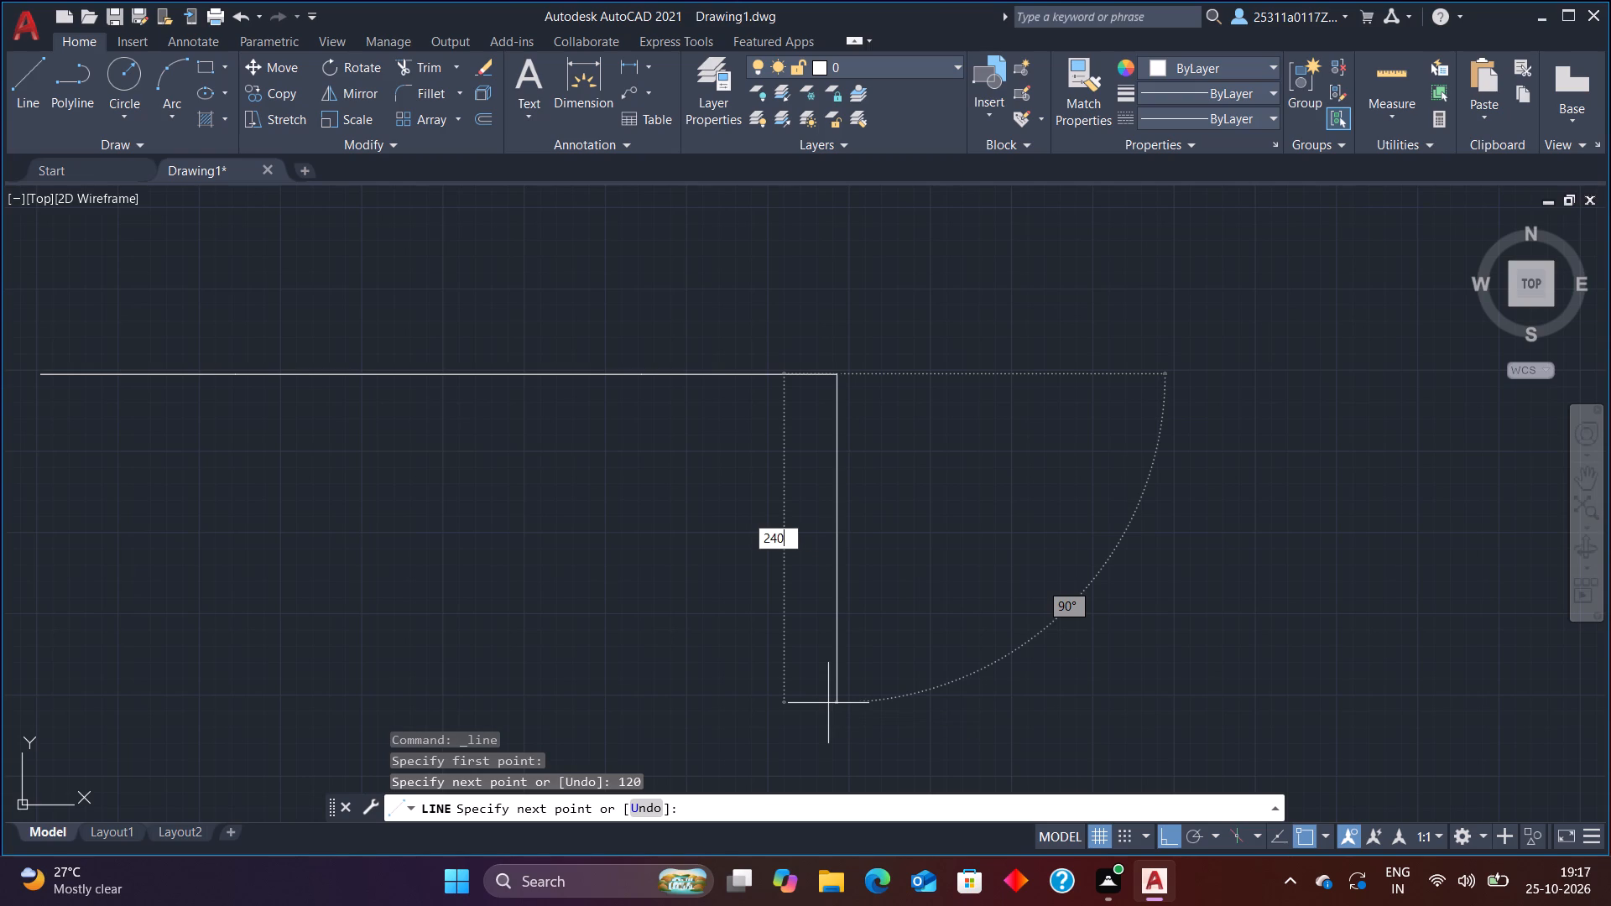
key("Return")
Continue the line leftward along the bottom edge with segments of 120, 250 and 120 units, and end it there.
scroll(828, 703, "down", 3)
scroll(837, 733, "up", 2)
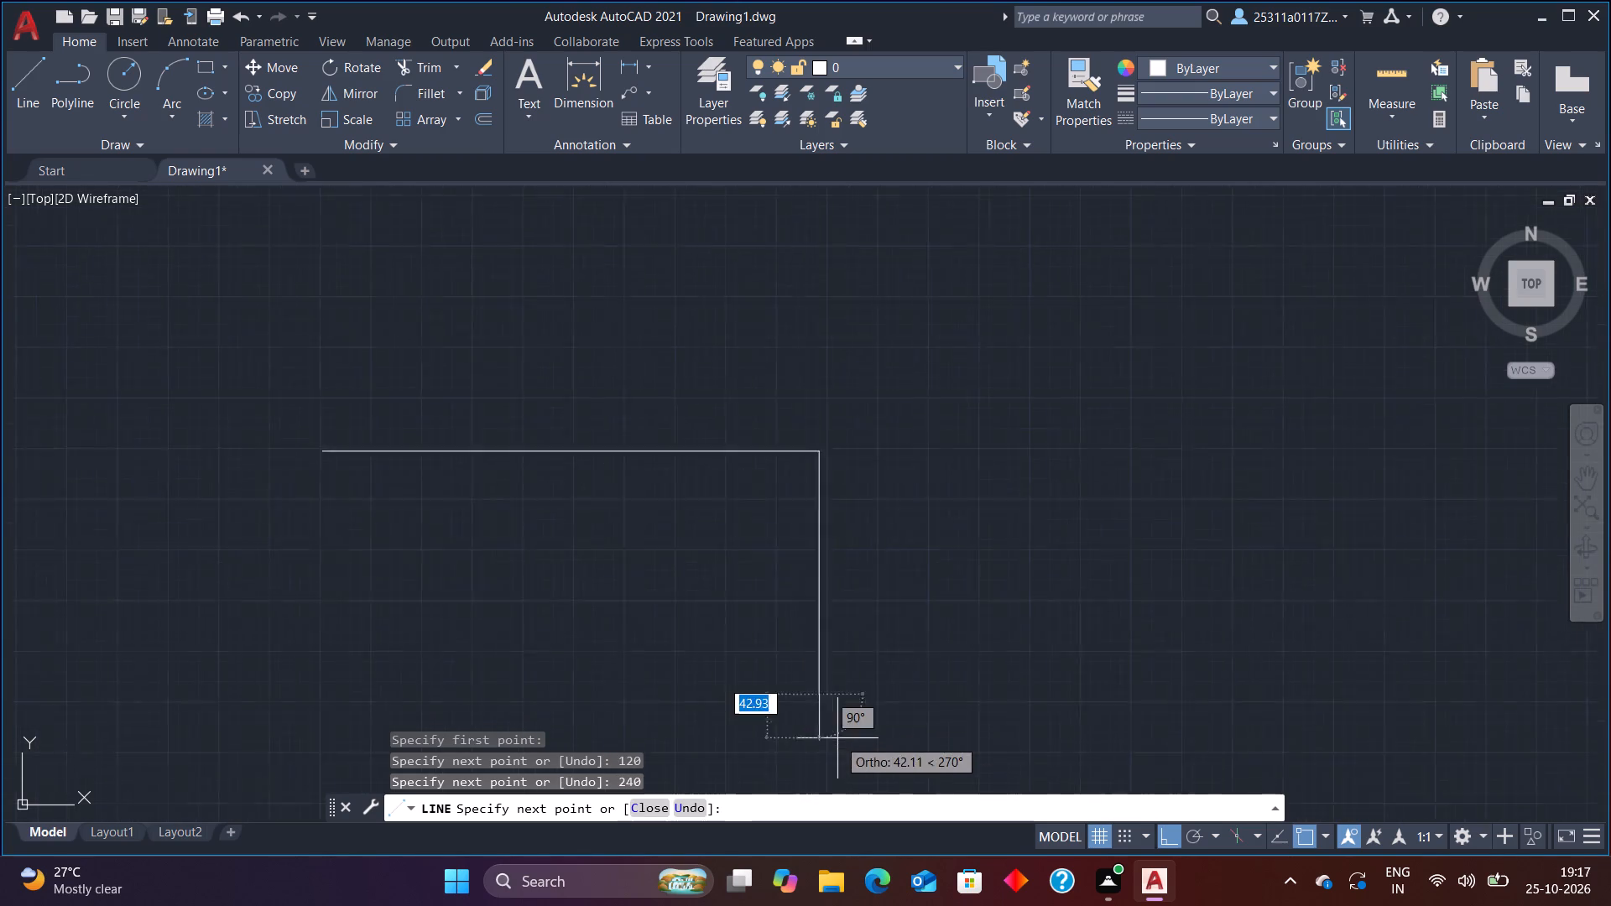
scroll(837, 738, "up", 2)
scroll(537, 696, "down", 3)
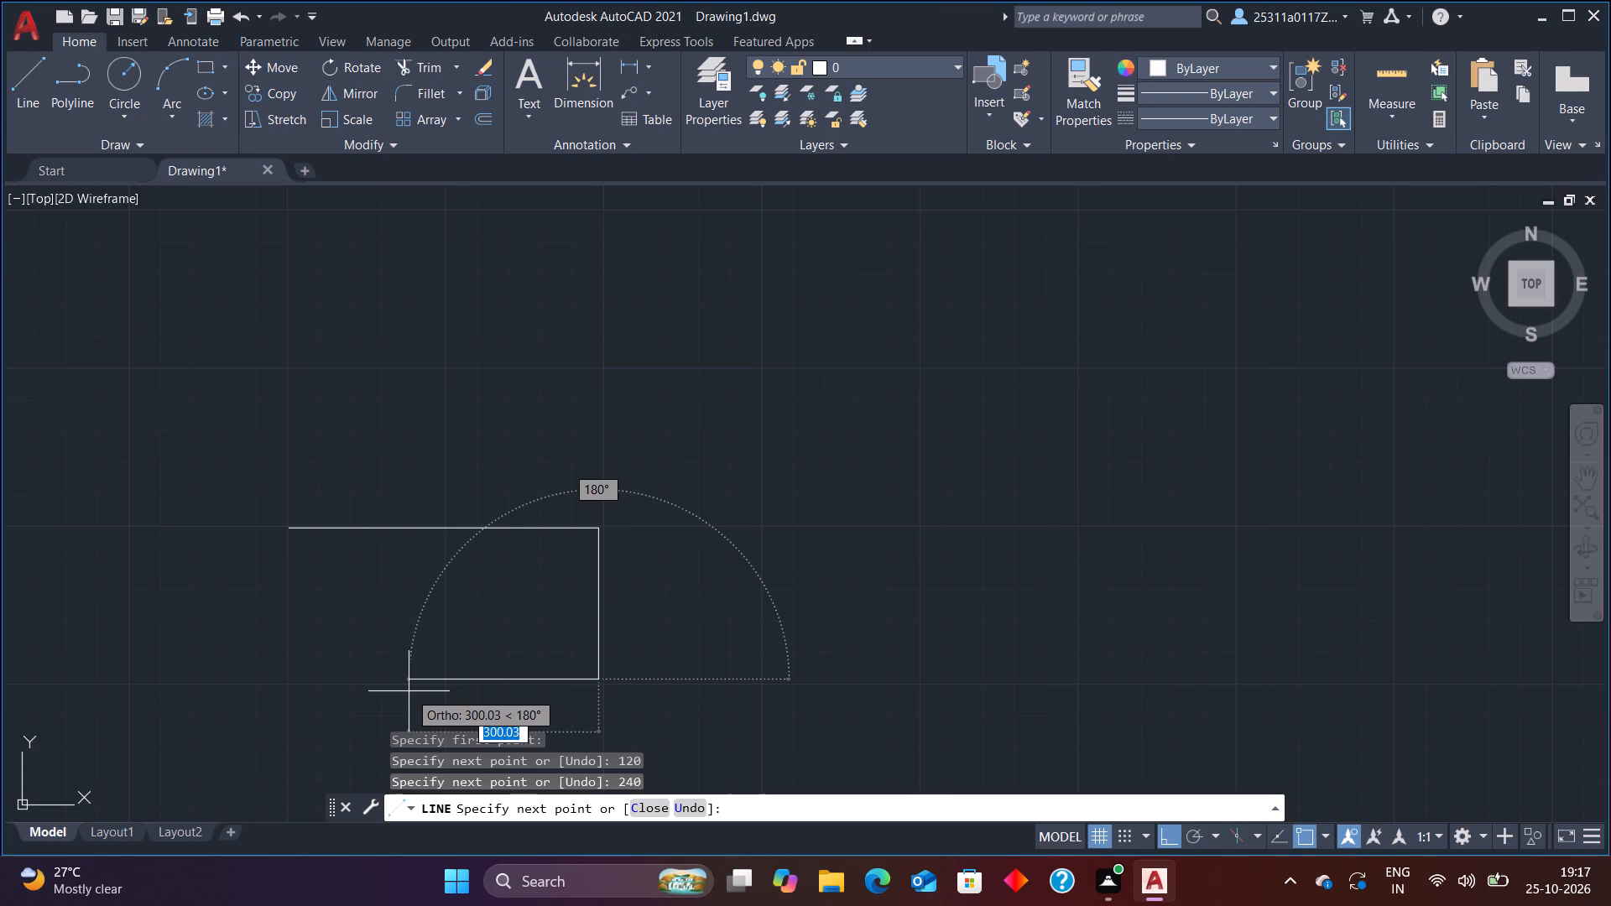
type("120")
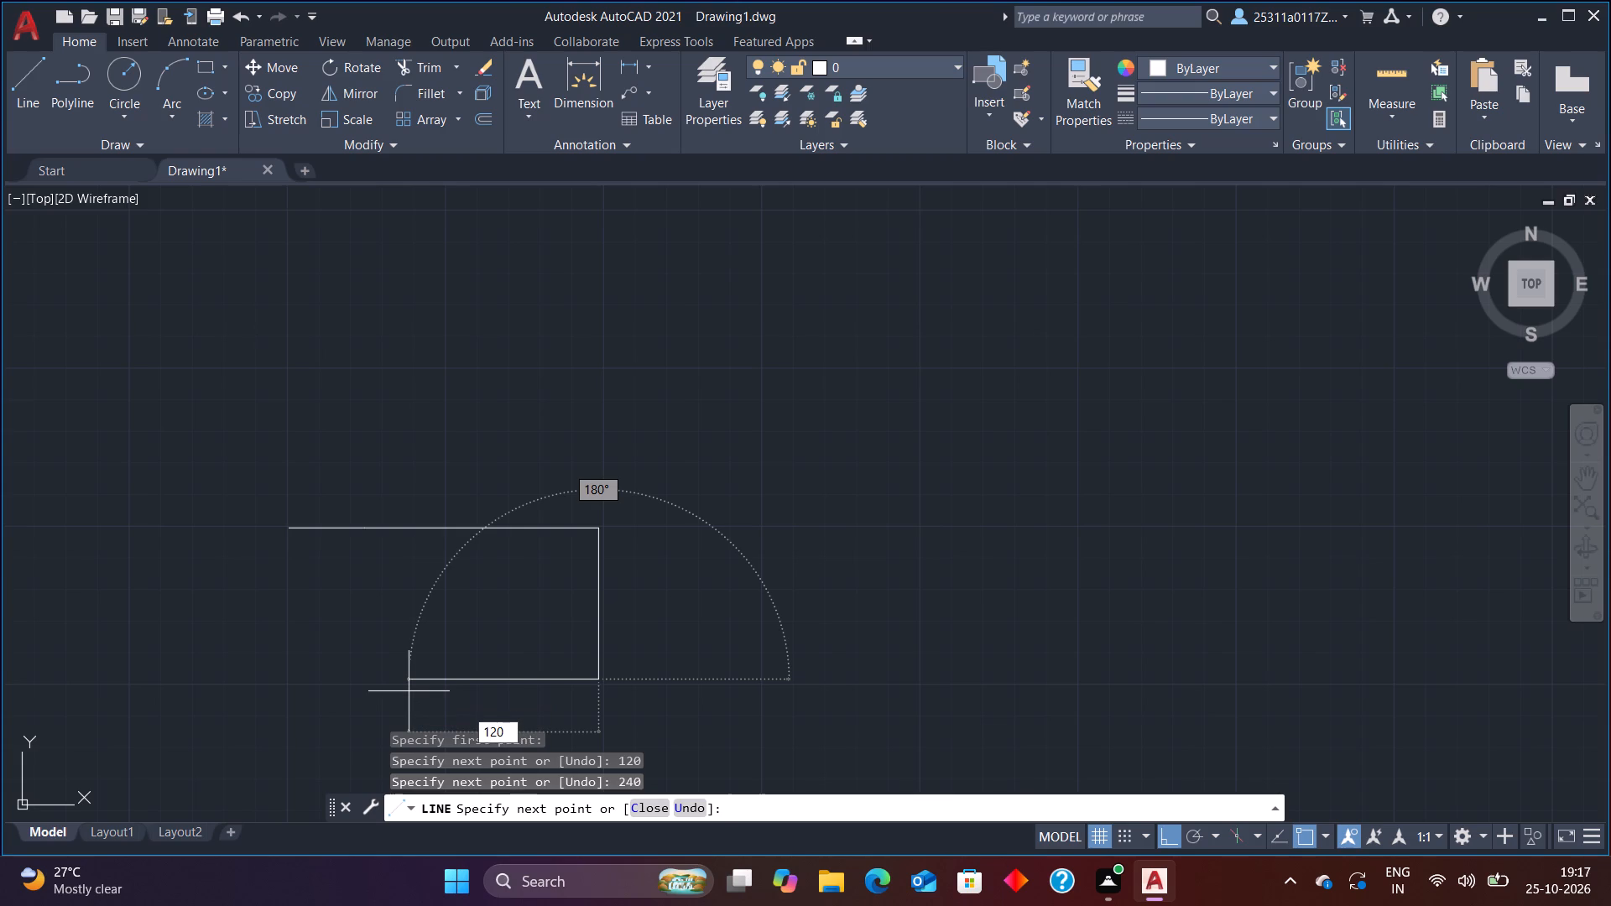
key("Return")
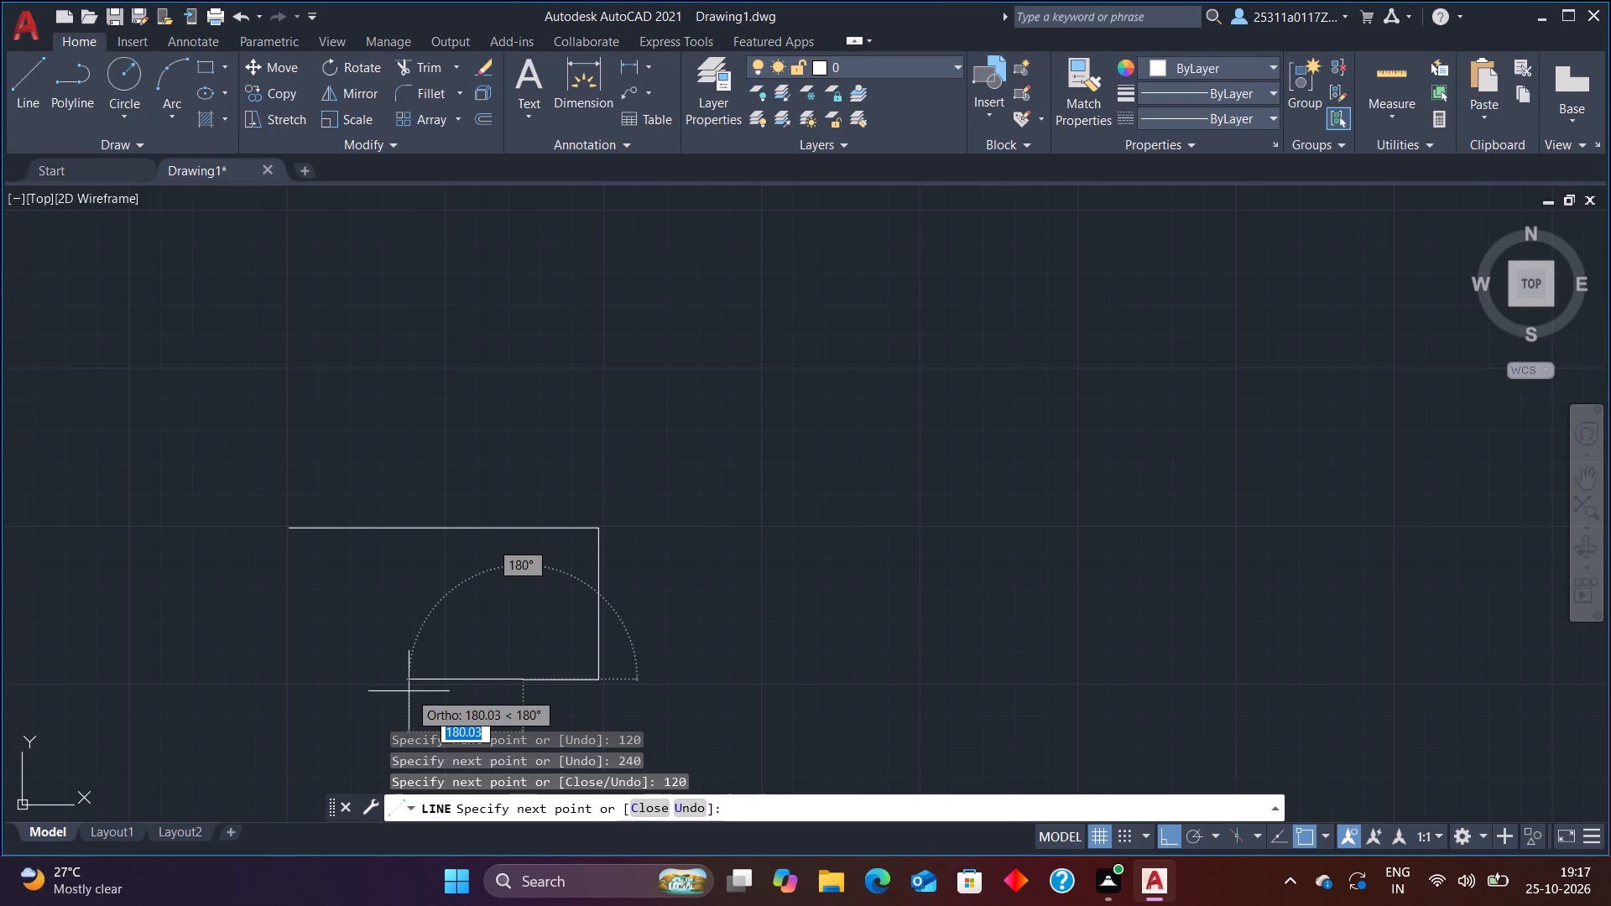
scroll(409, 691, "down", 2)
scroll(409, 691, "up", 4)
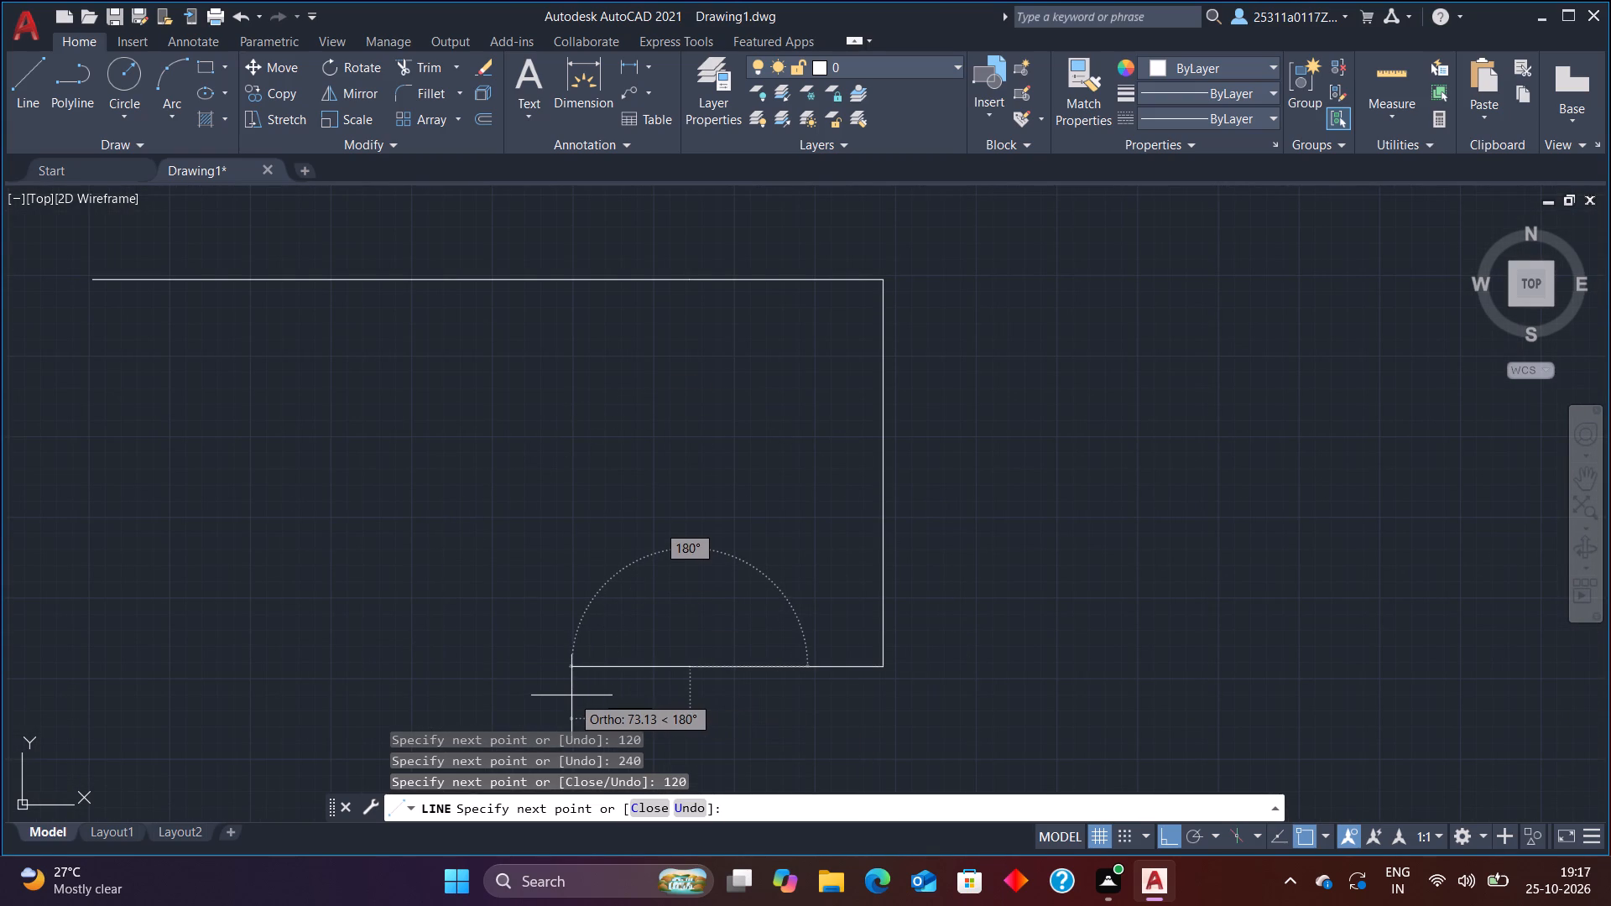
type("250")
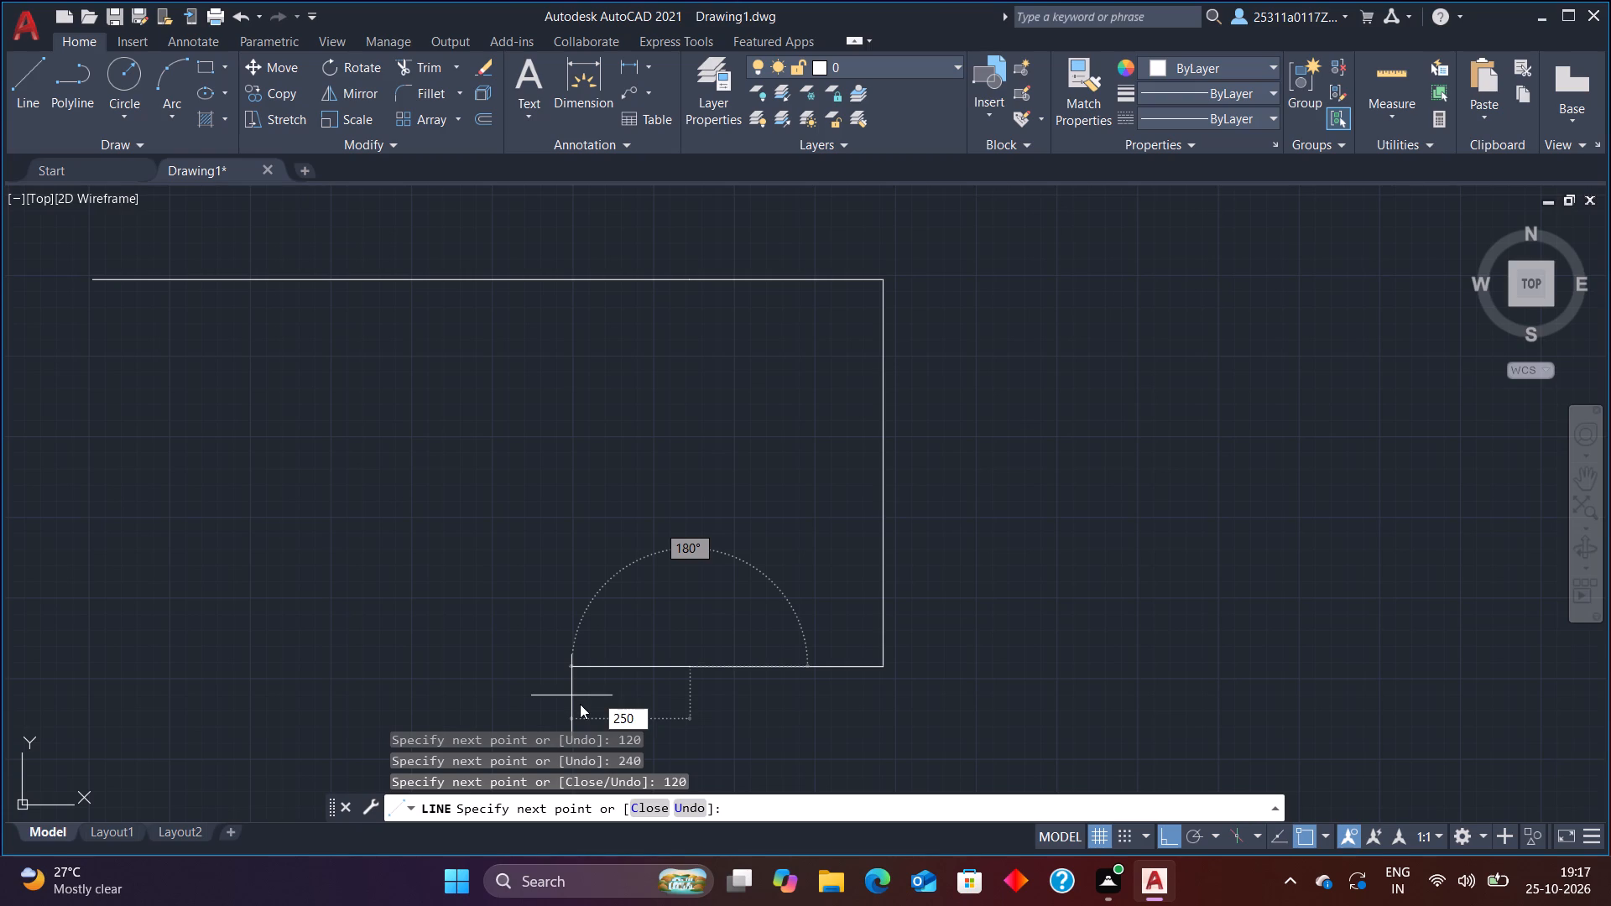
key("Return")
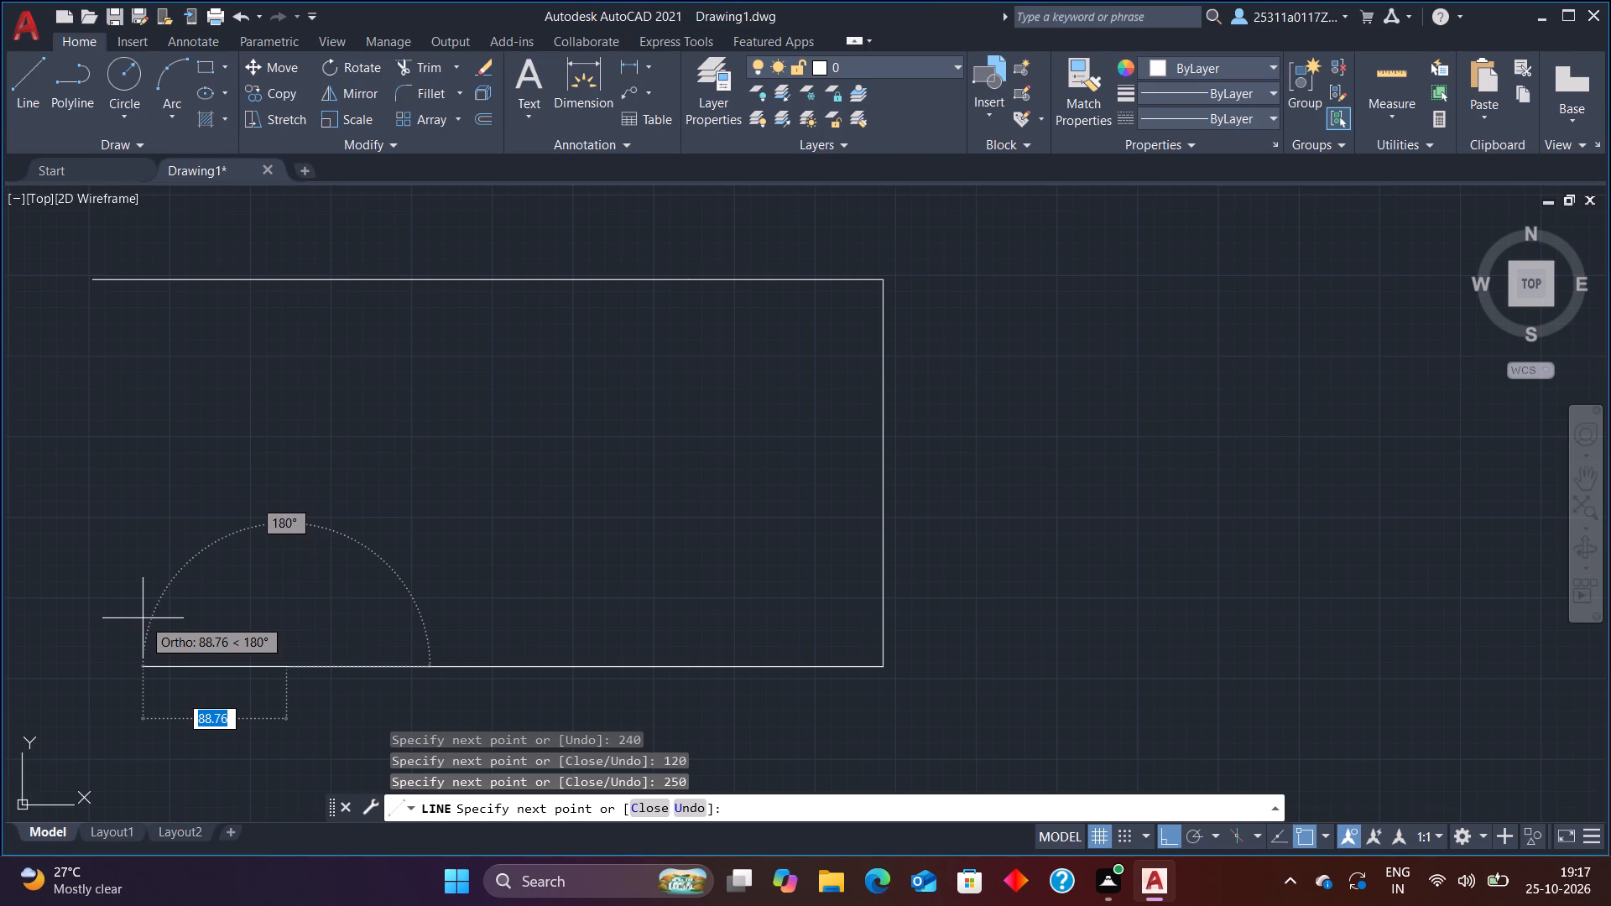
type("120")
key("Return")
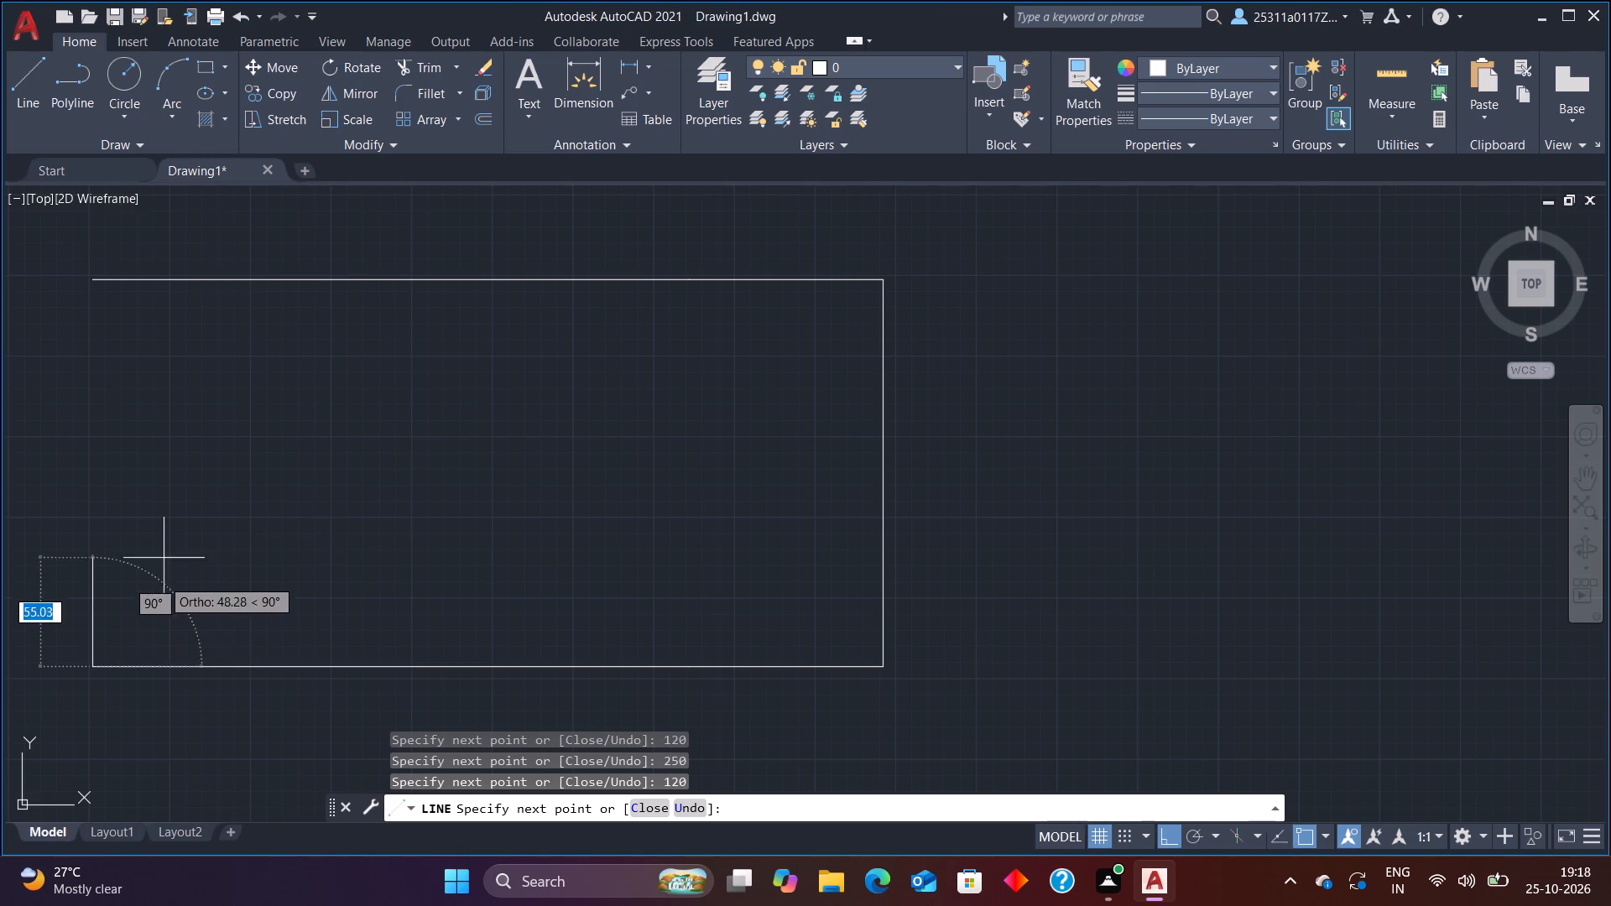
key("Escape")
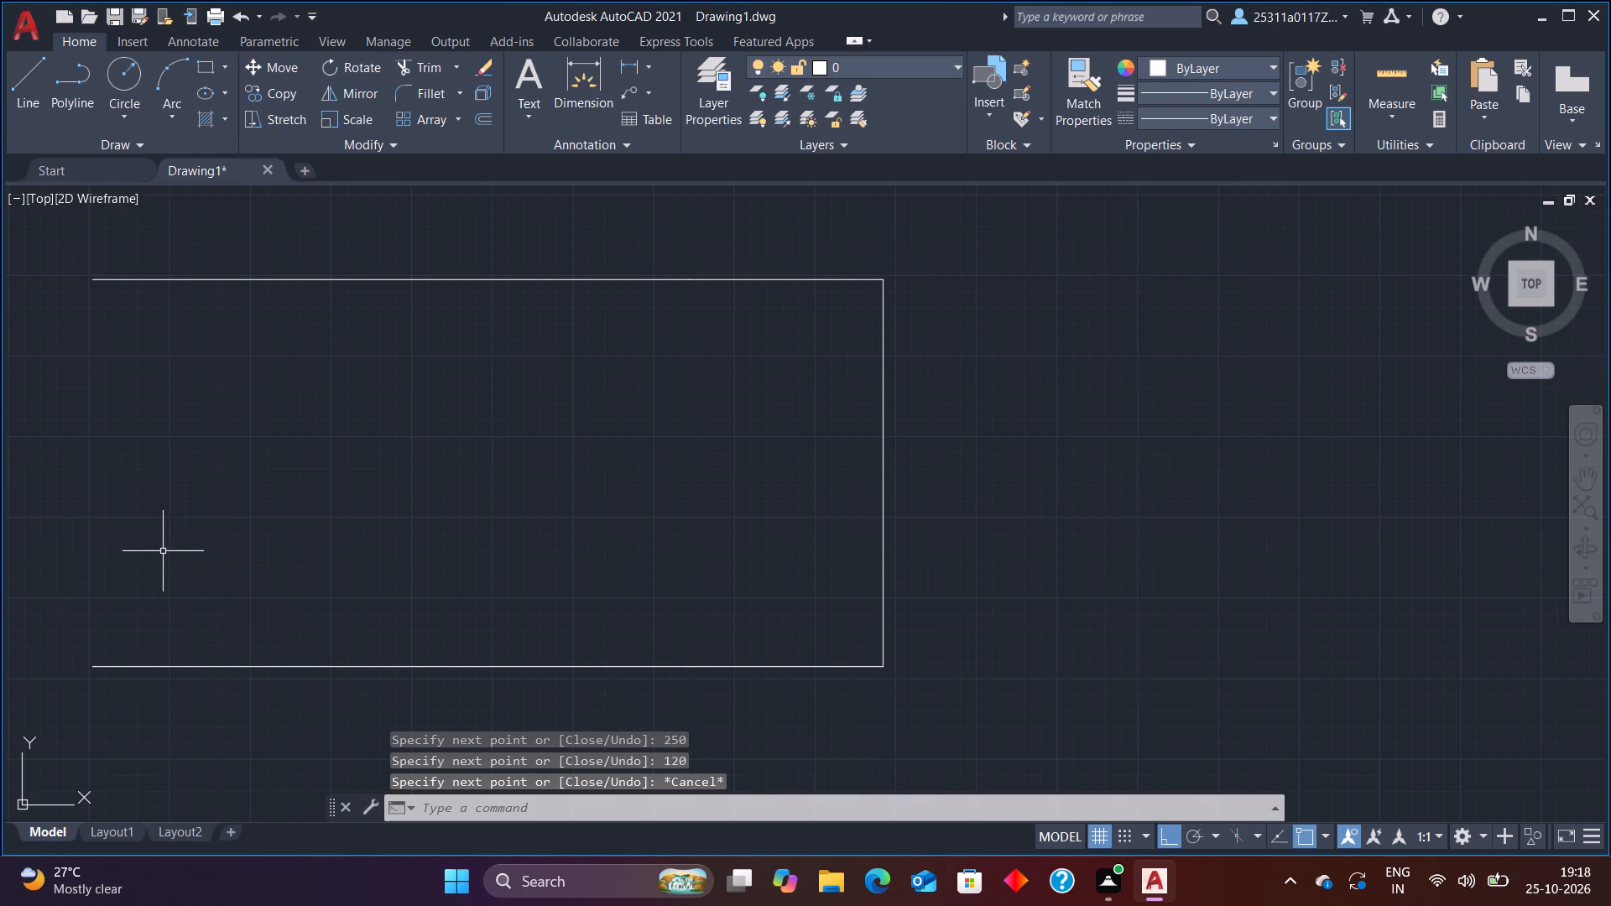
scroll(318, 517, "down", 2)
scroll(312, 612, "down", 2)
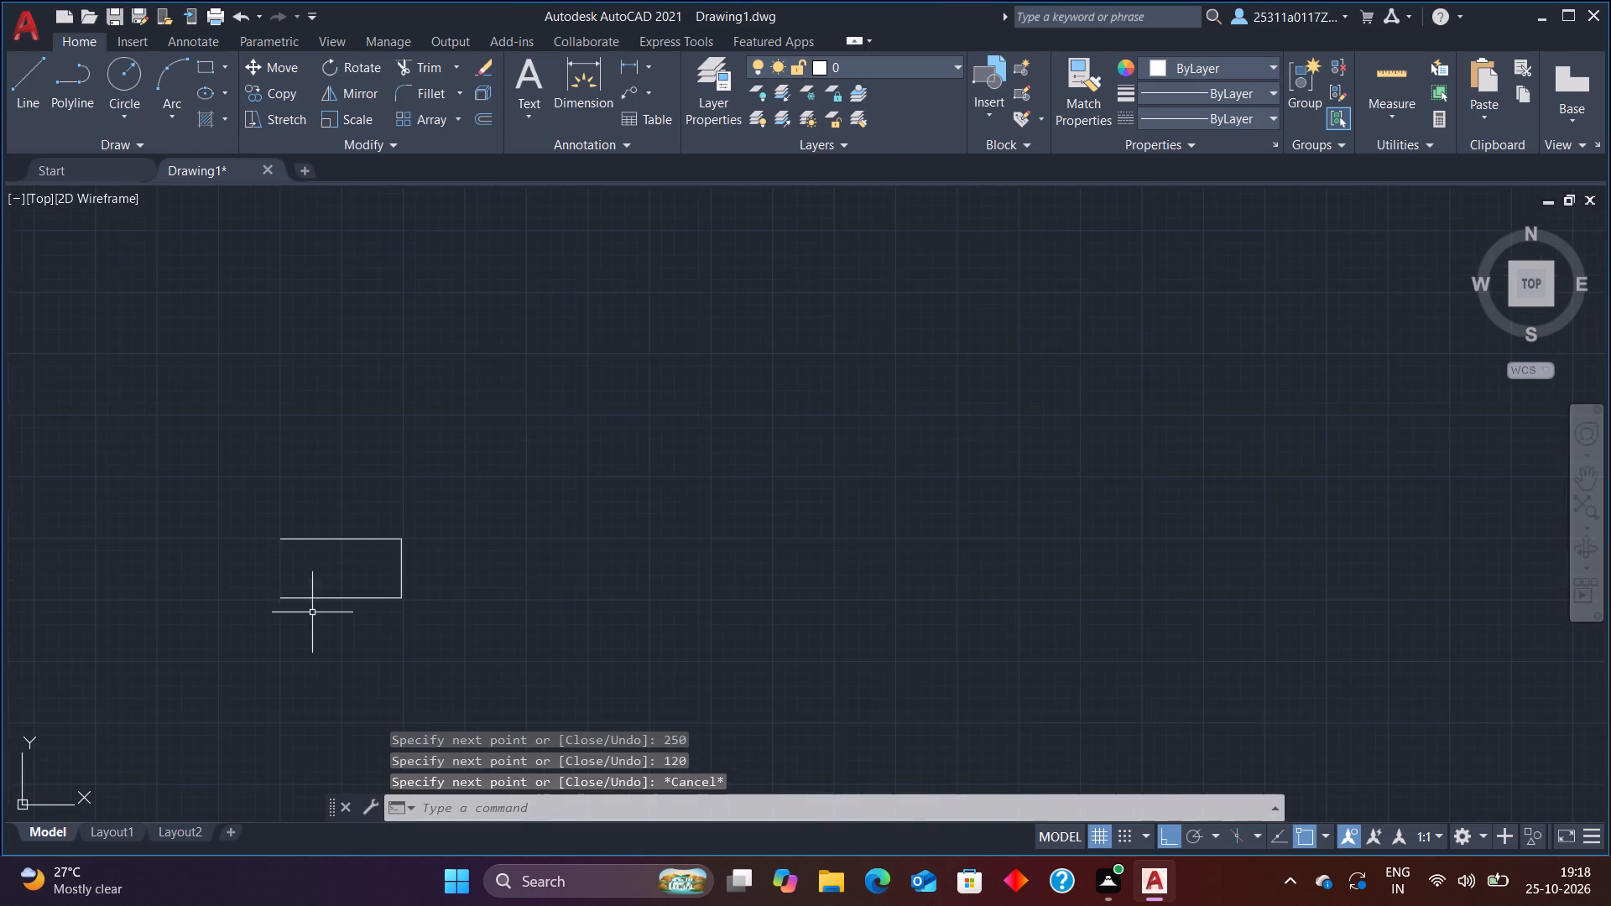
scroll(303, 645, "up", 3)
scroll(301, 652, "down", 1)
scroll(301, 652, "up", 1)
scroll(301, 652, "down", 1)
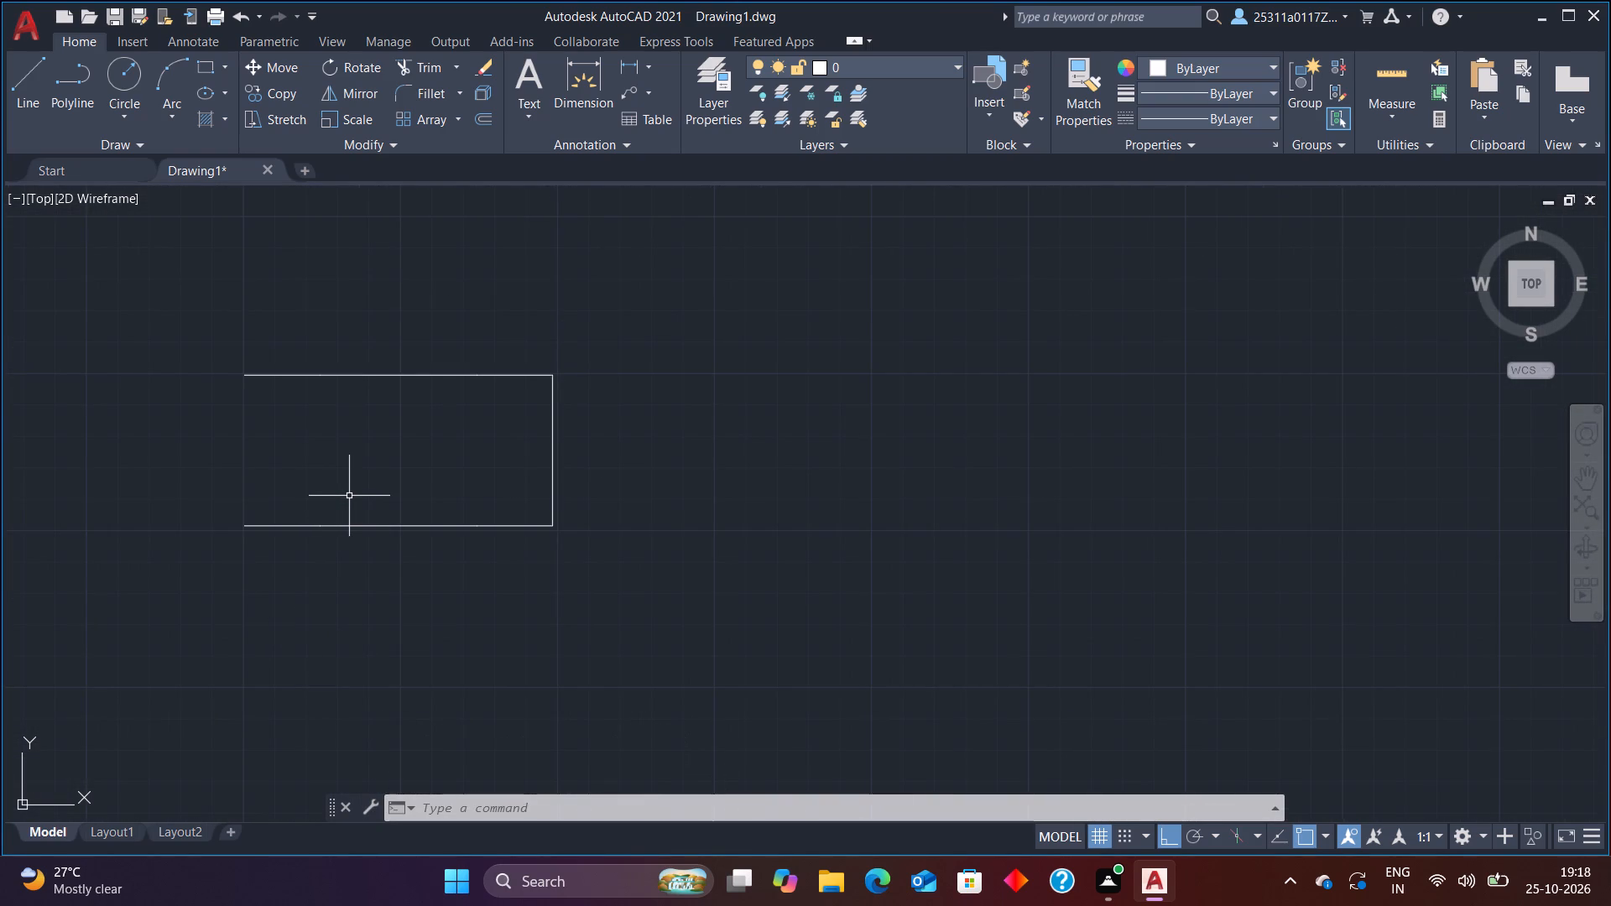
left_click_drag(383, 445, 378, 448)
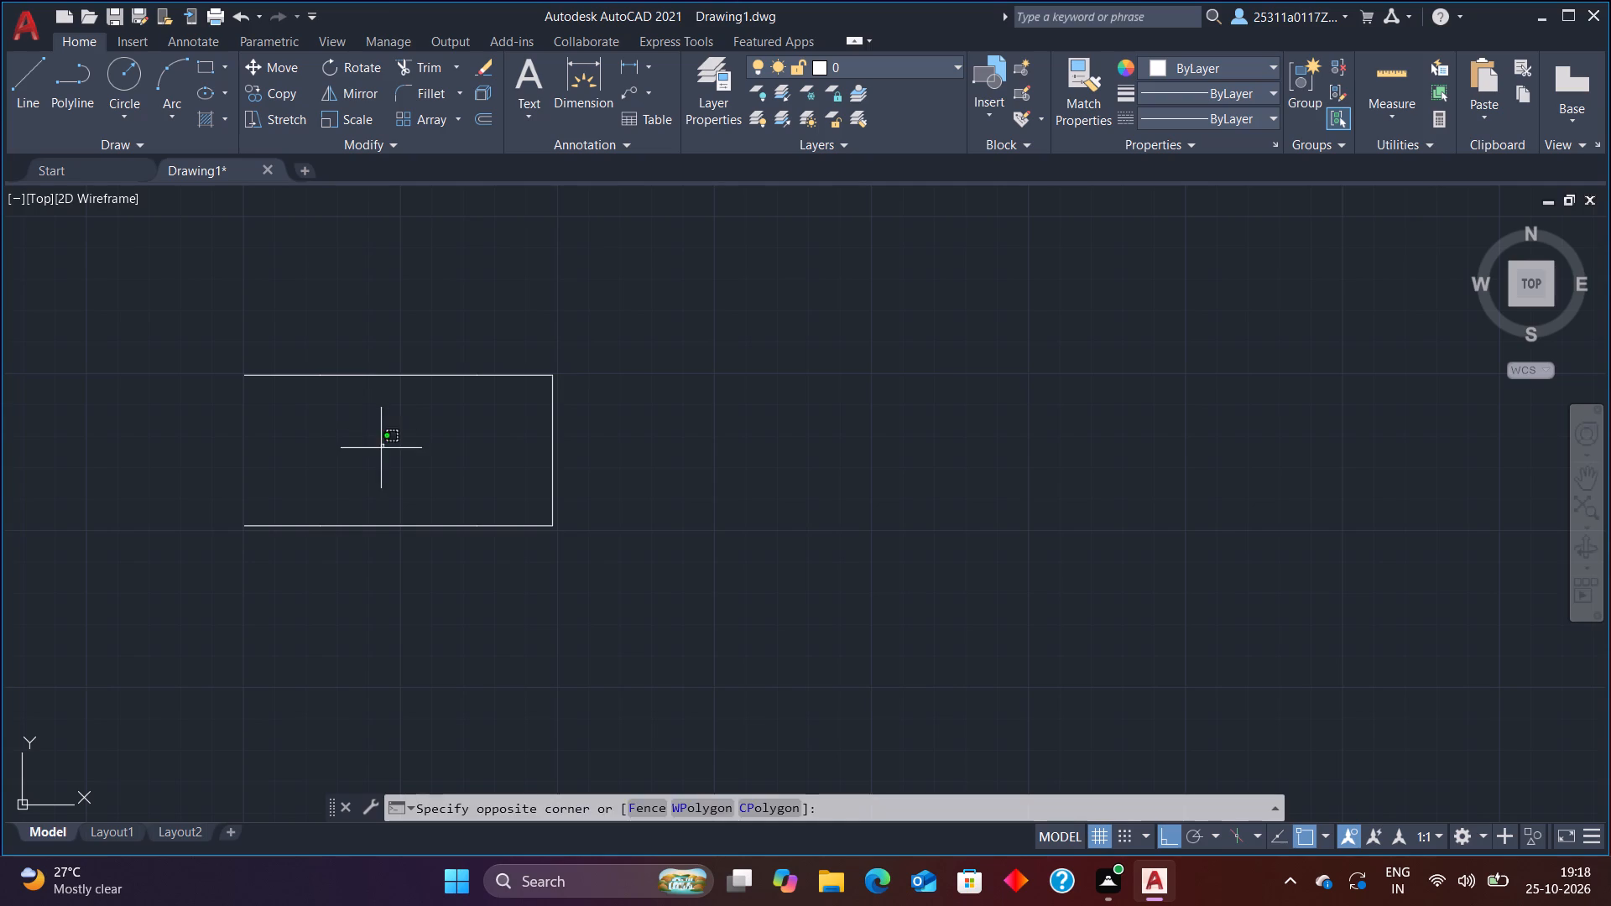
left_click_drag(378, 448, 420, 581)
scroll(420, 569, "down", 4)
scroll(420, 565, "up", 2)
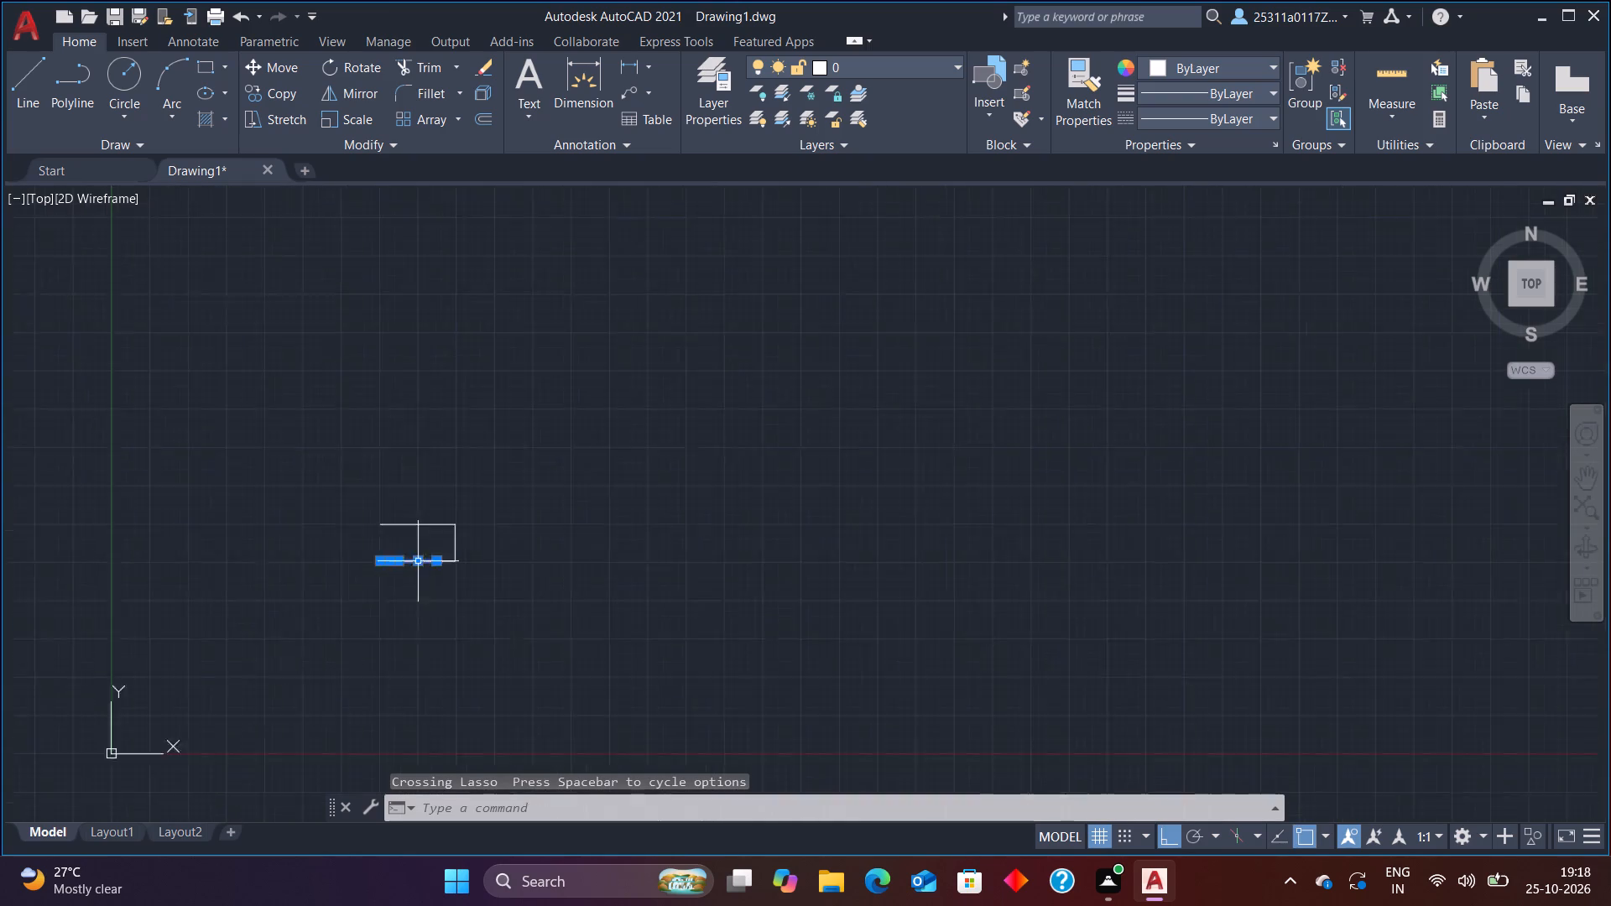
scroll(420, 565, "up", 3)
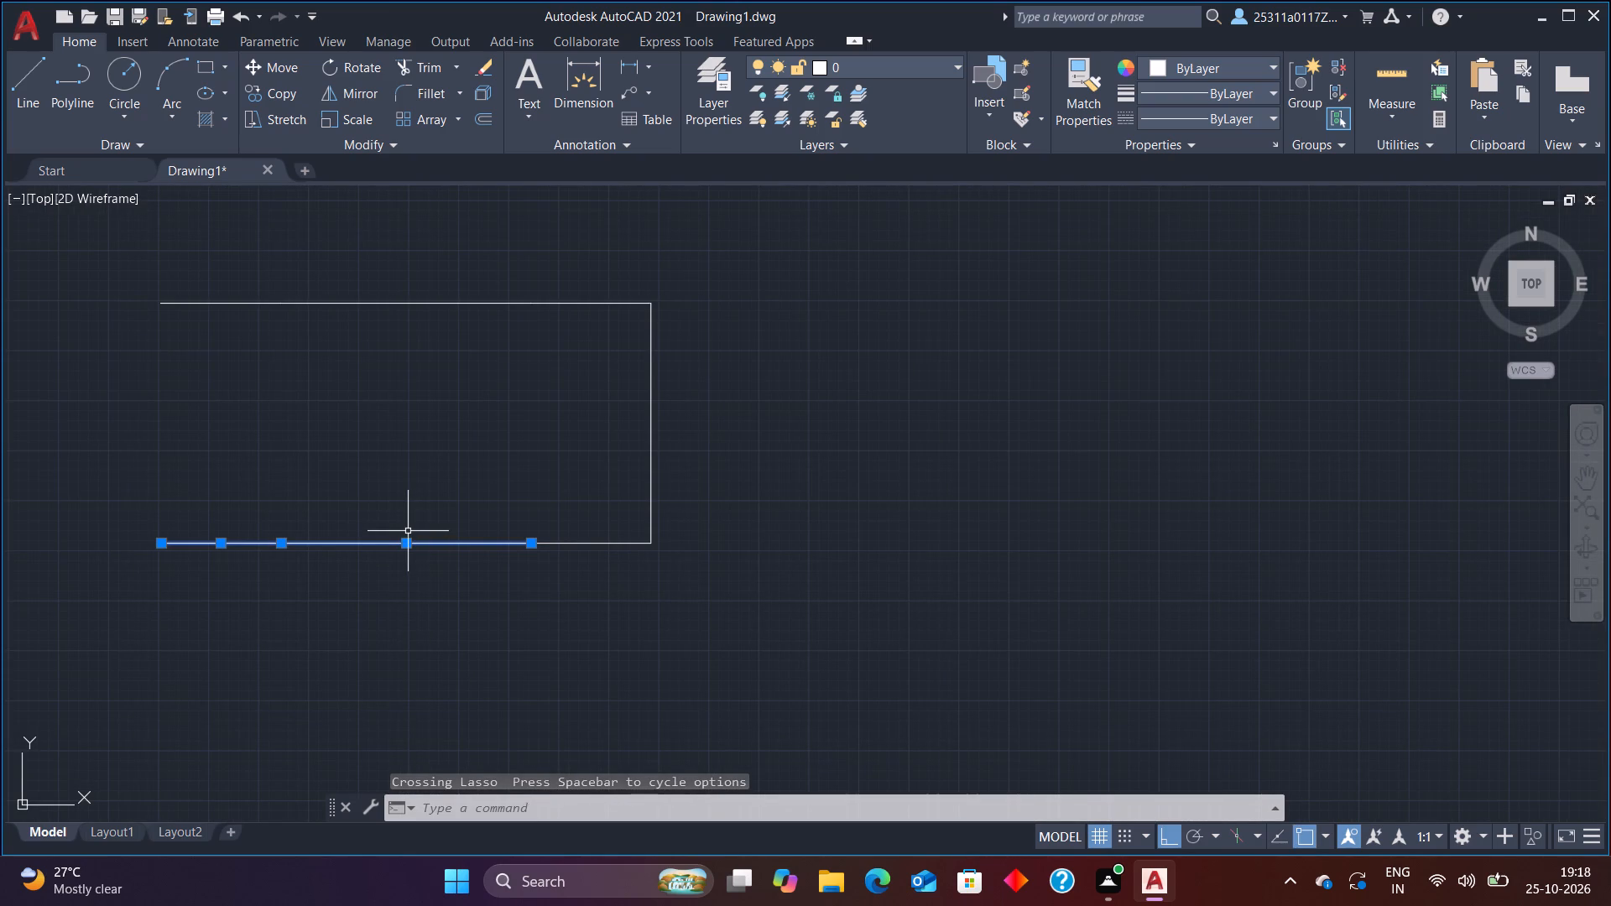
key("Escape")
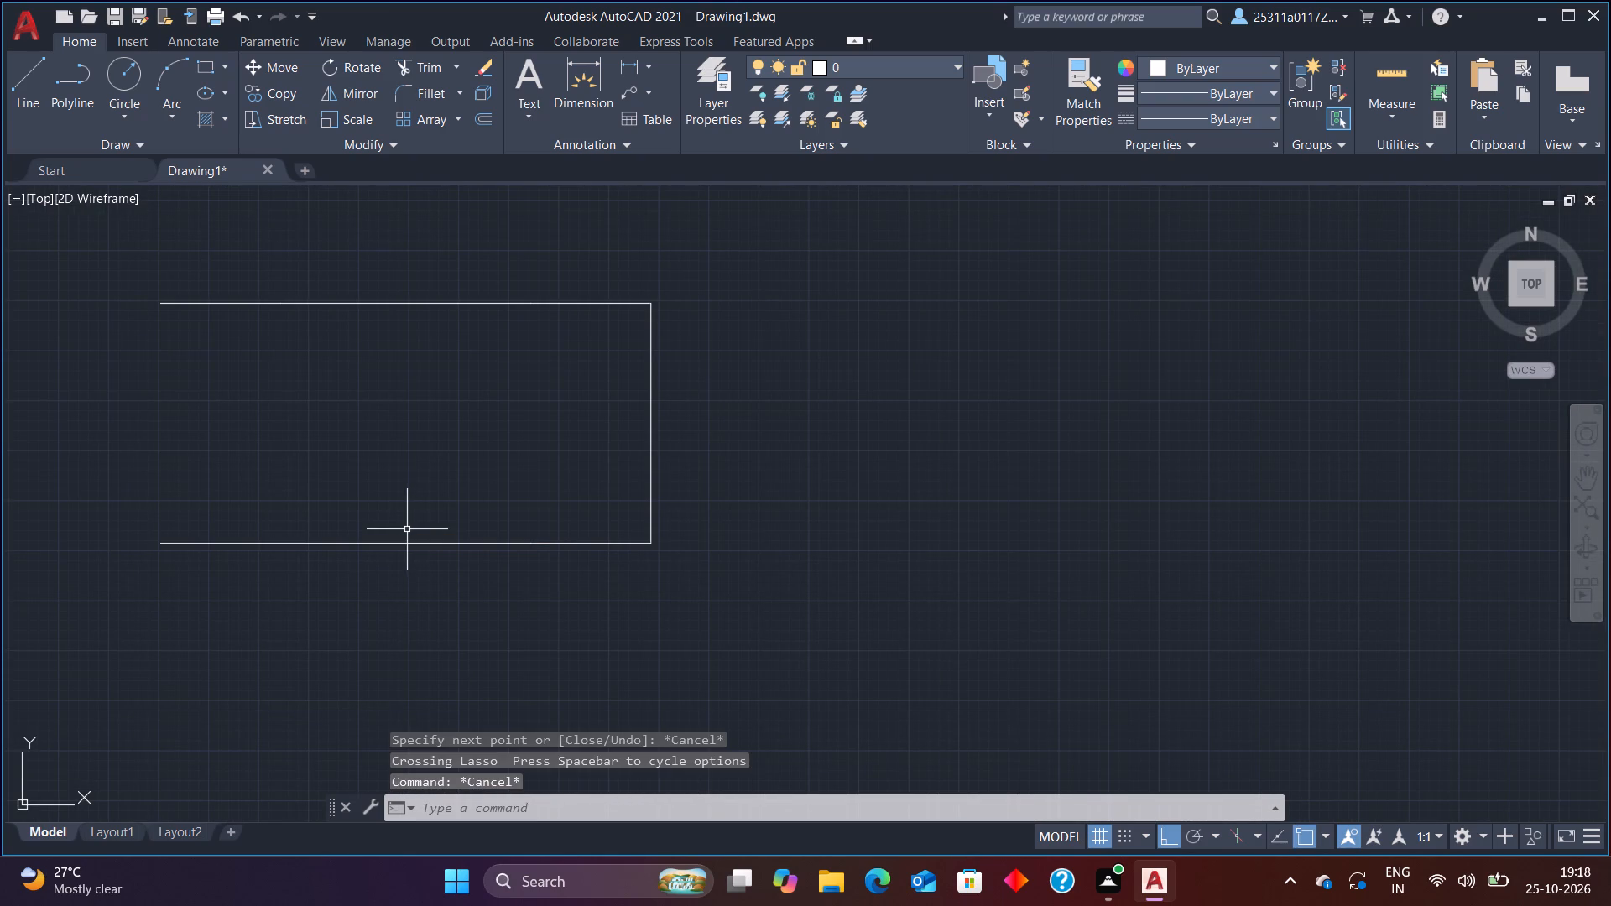
Join the three collinear segments of the bottom edge into a single line.
left_click_drag(420, 501, 493, 634)
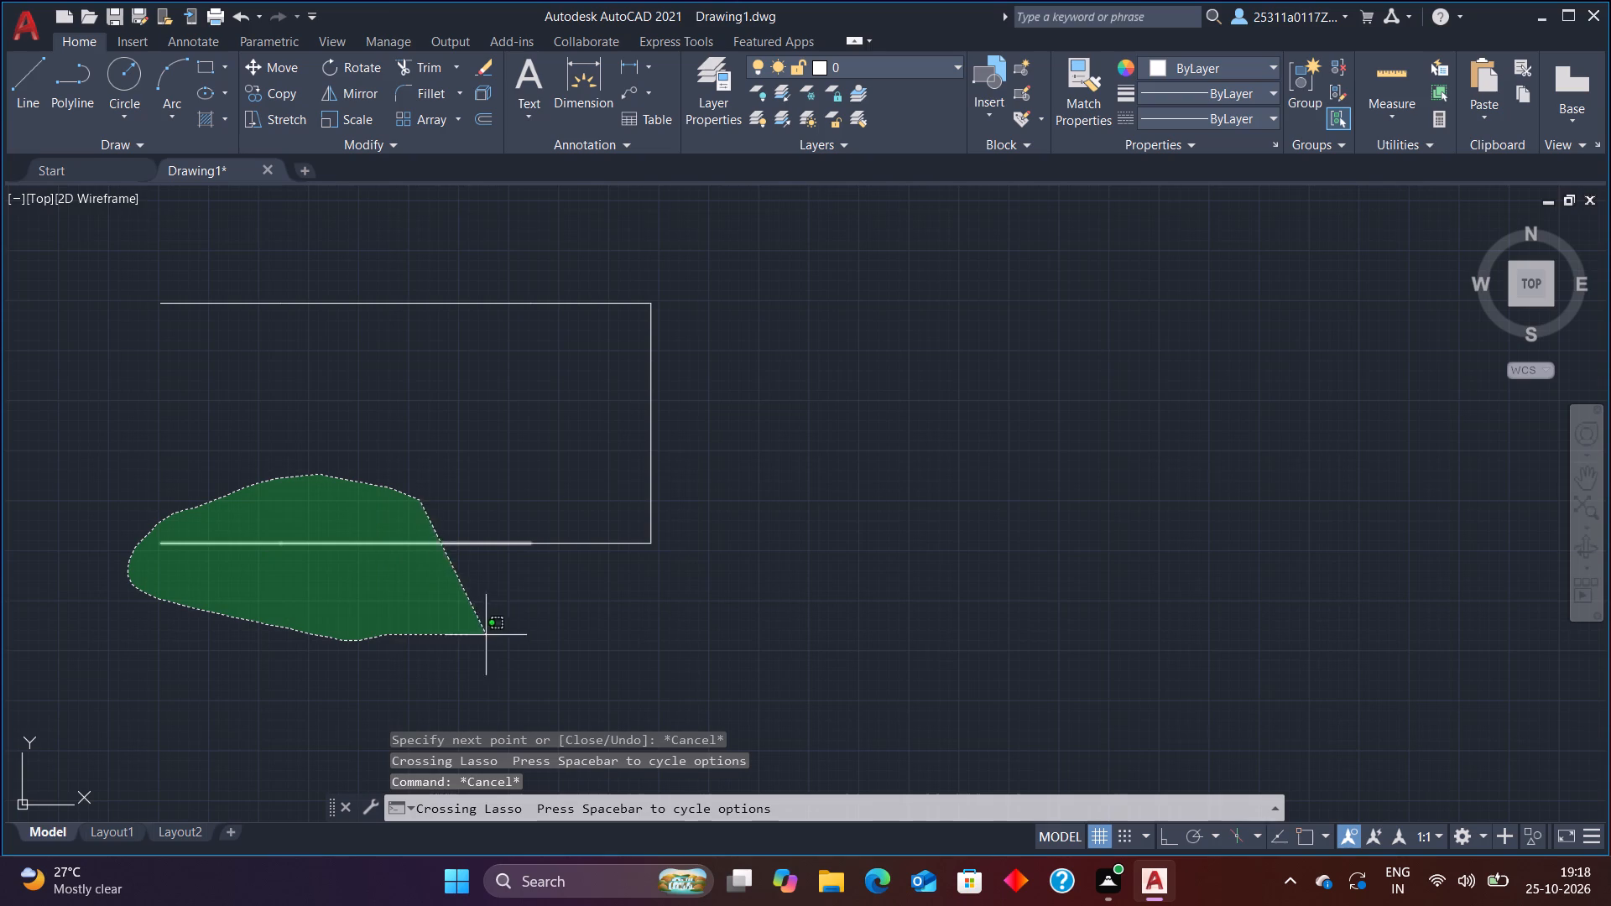
left_click_drag(493, 634, 596, 523)
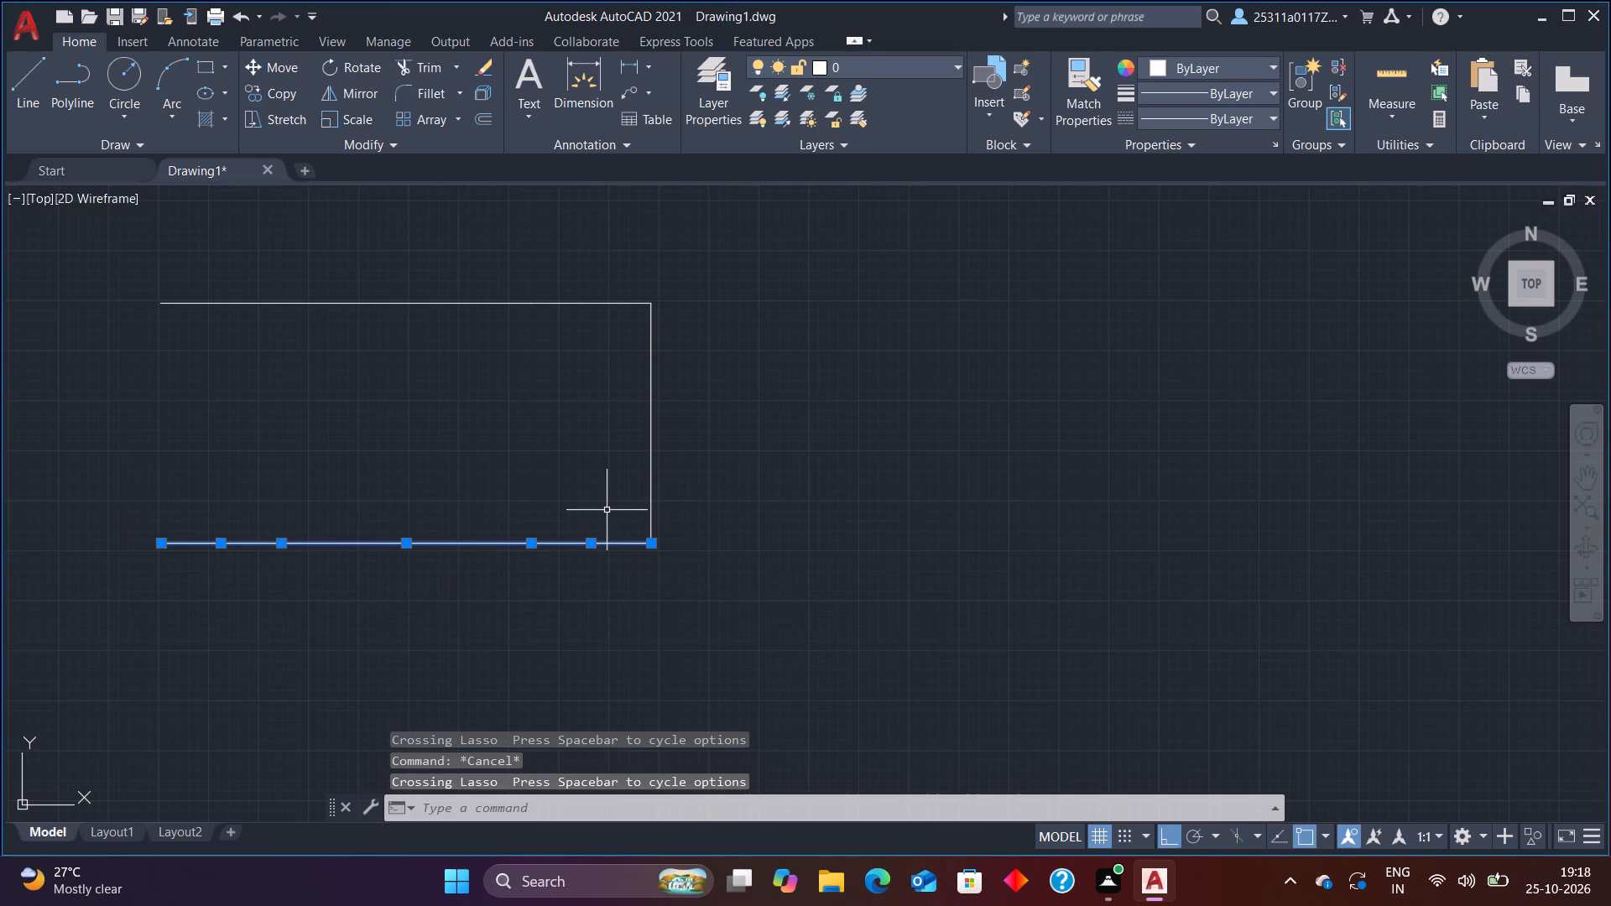
type("joi")
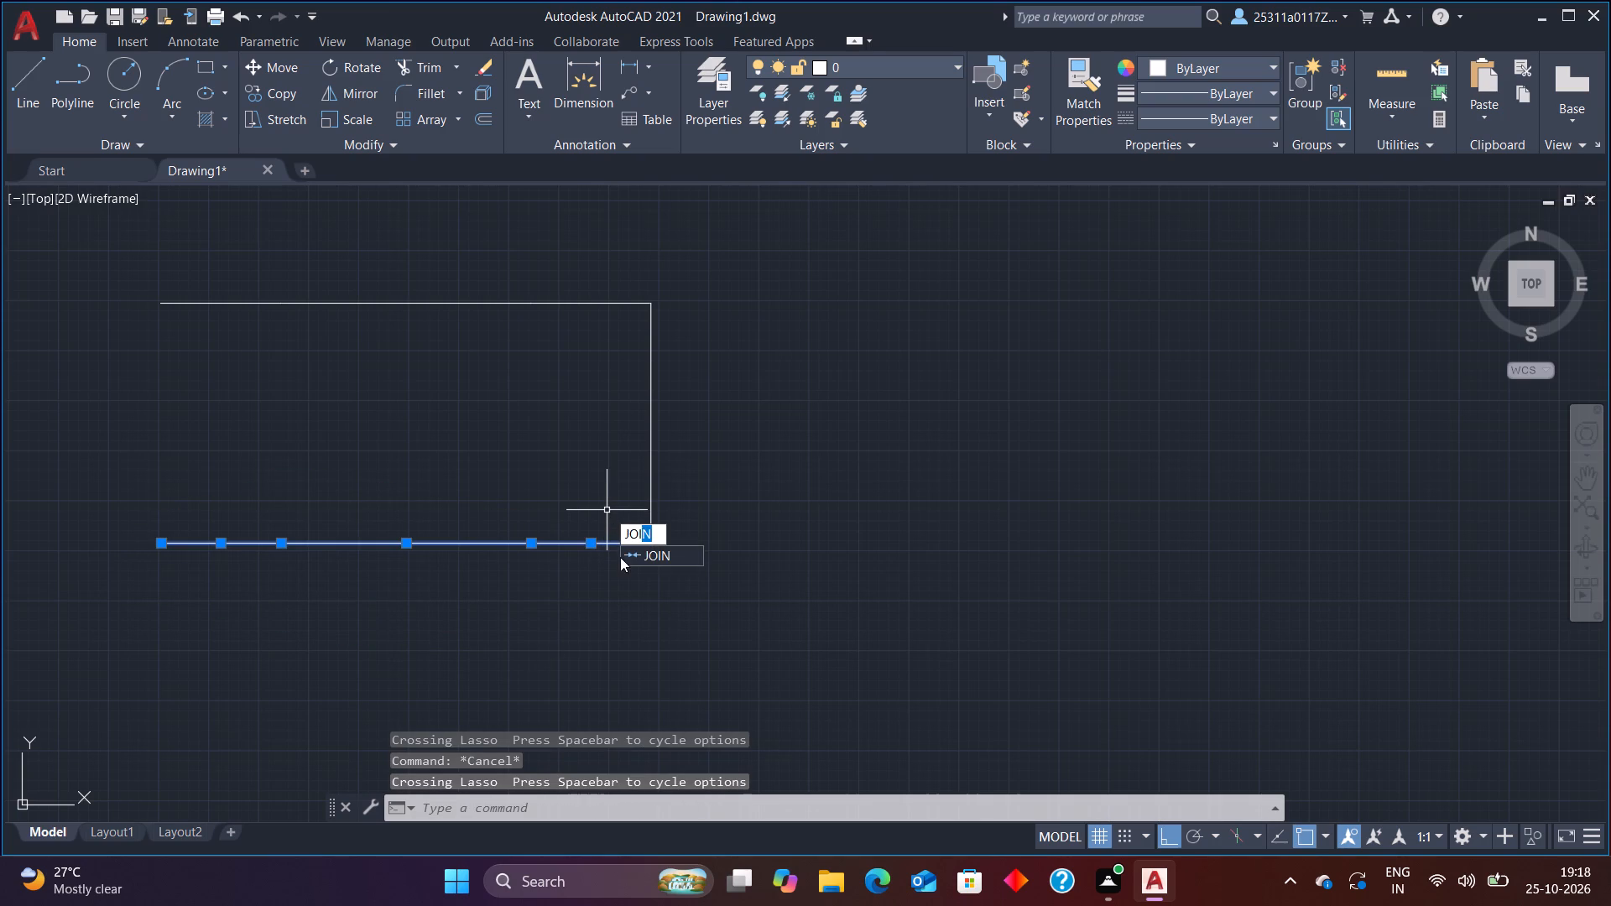
left_click(633, 556)
Offset the joined bottom line 20 units outward, below the outline.
left_click_drag(532, 484, 324, 599)
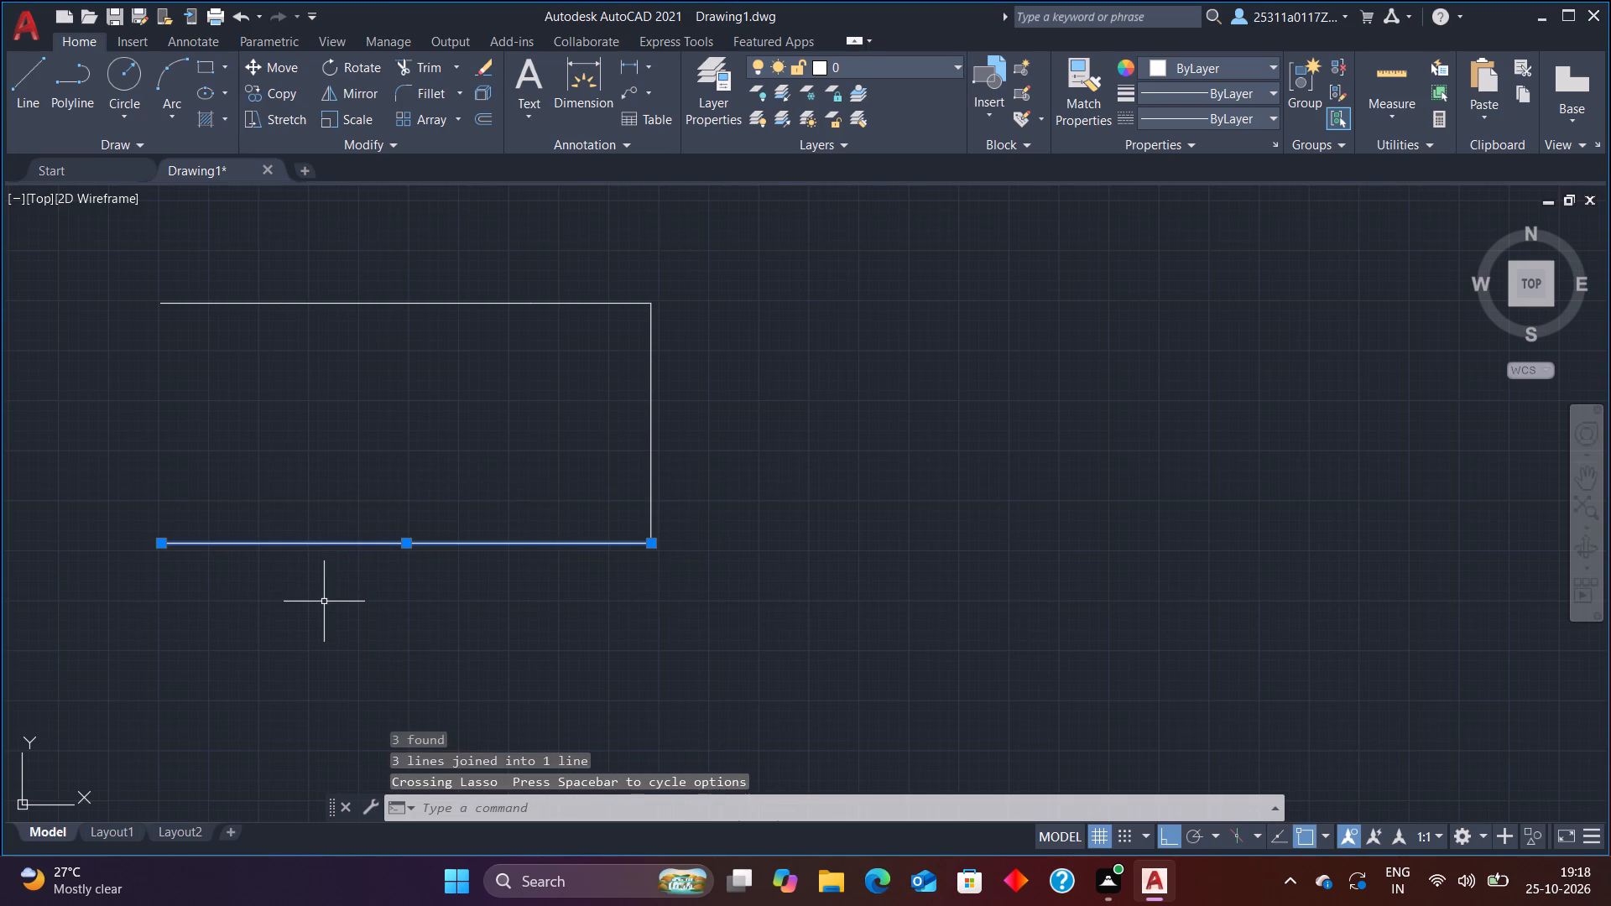
type("og")
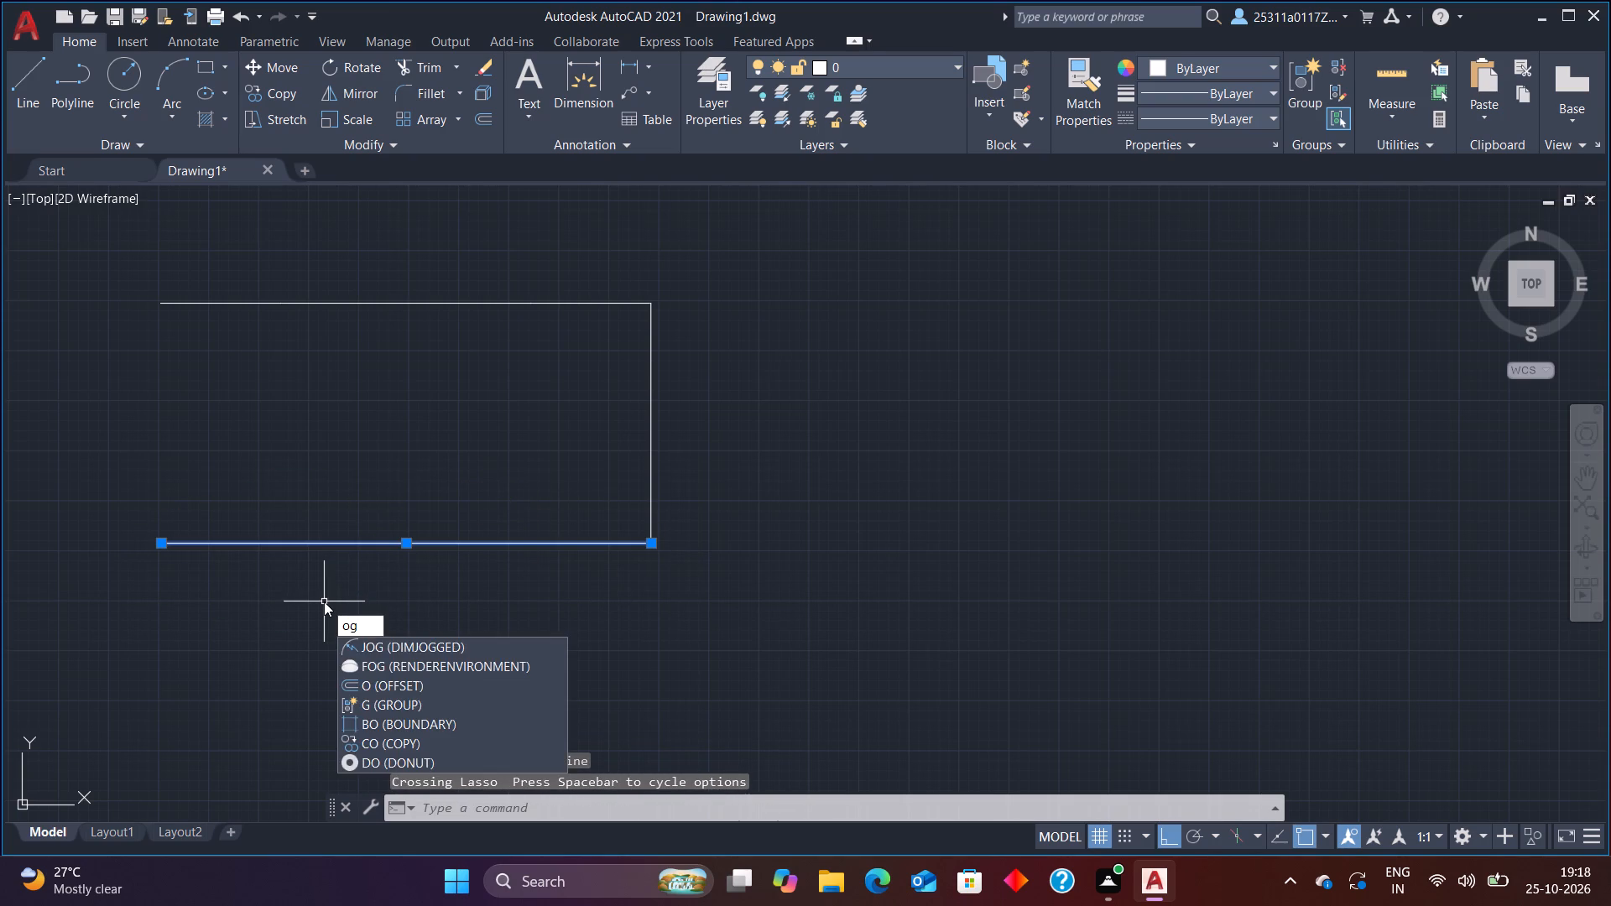
key("BackSpace")
key("f")
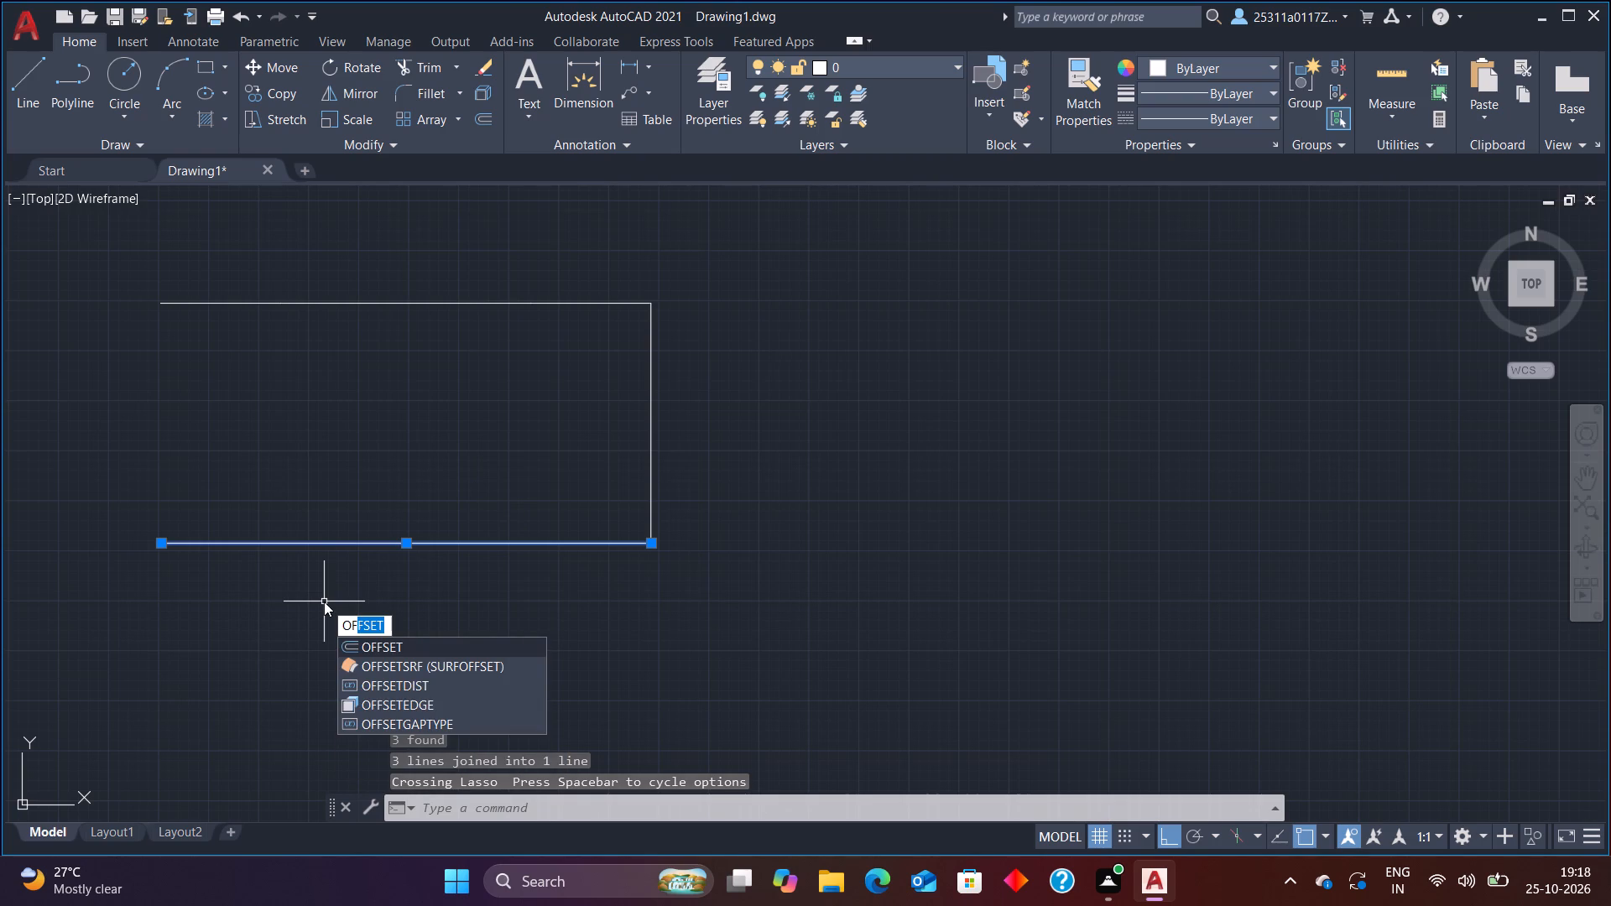
left_click(453, 648)
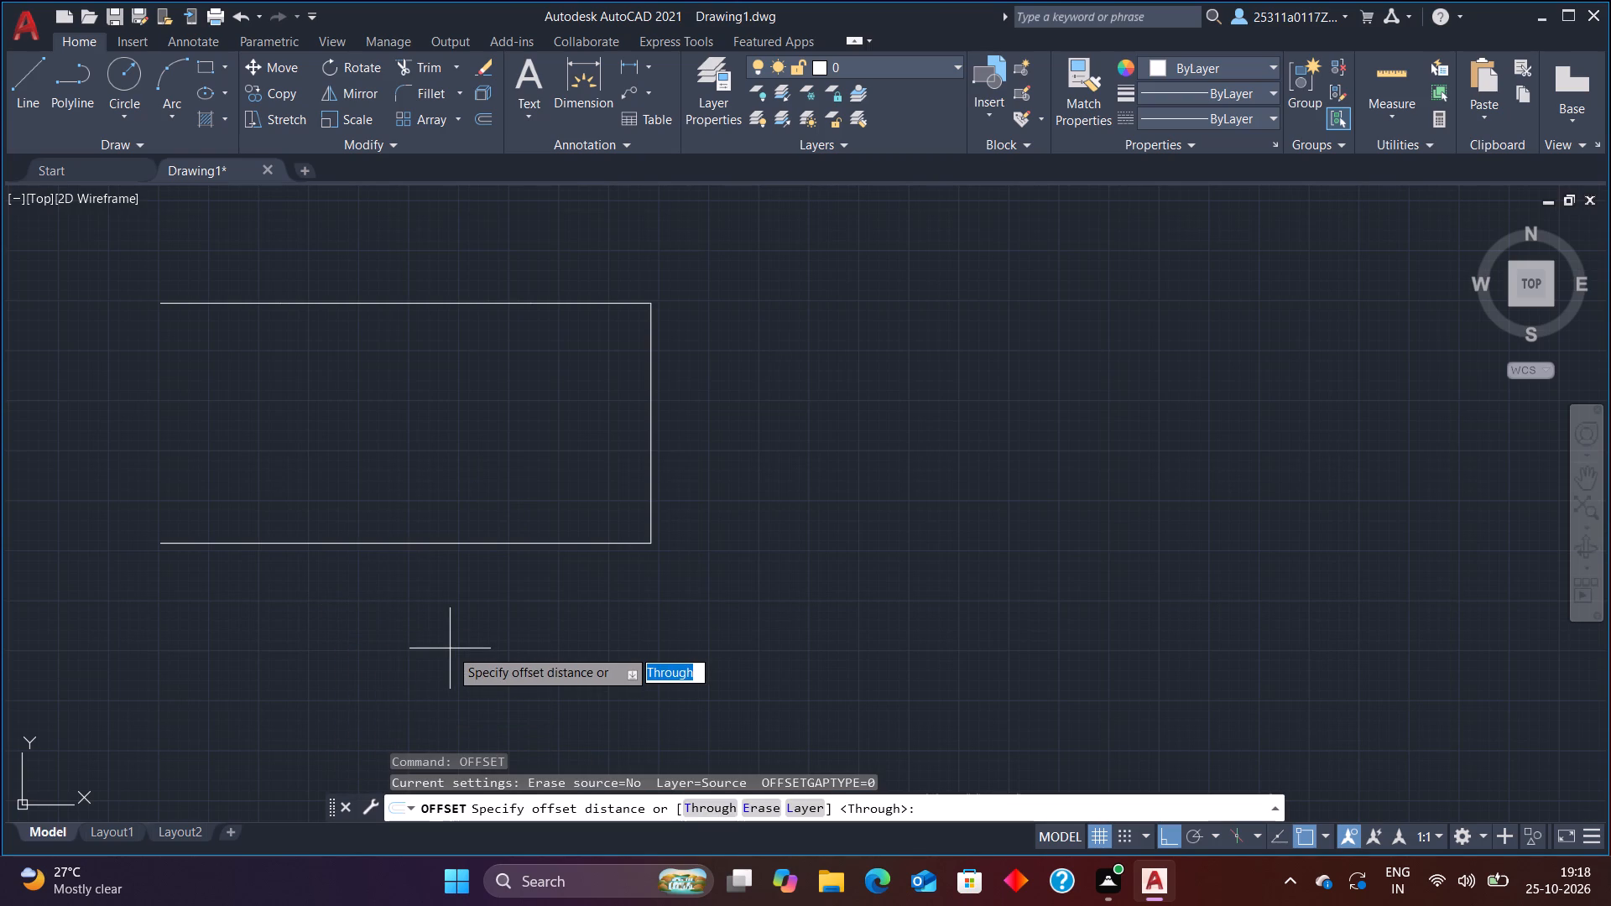
type("20")
key("Return")
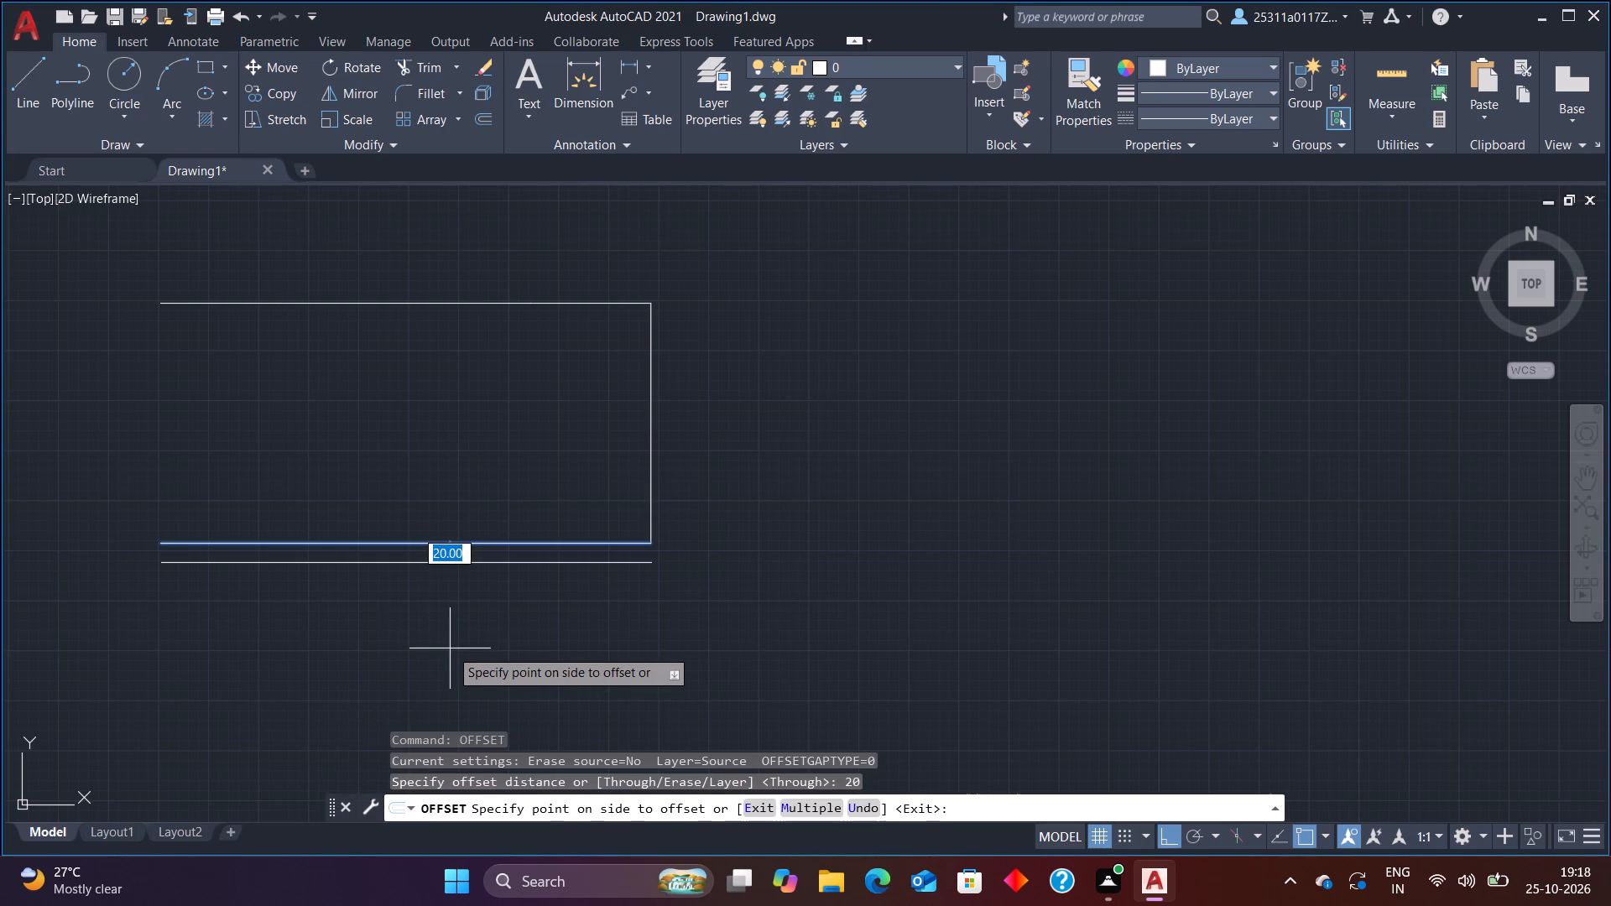
left_click(450, 648)
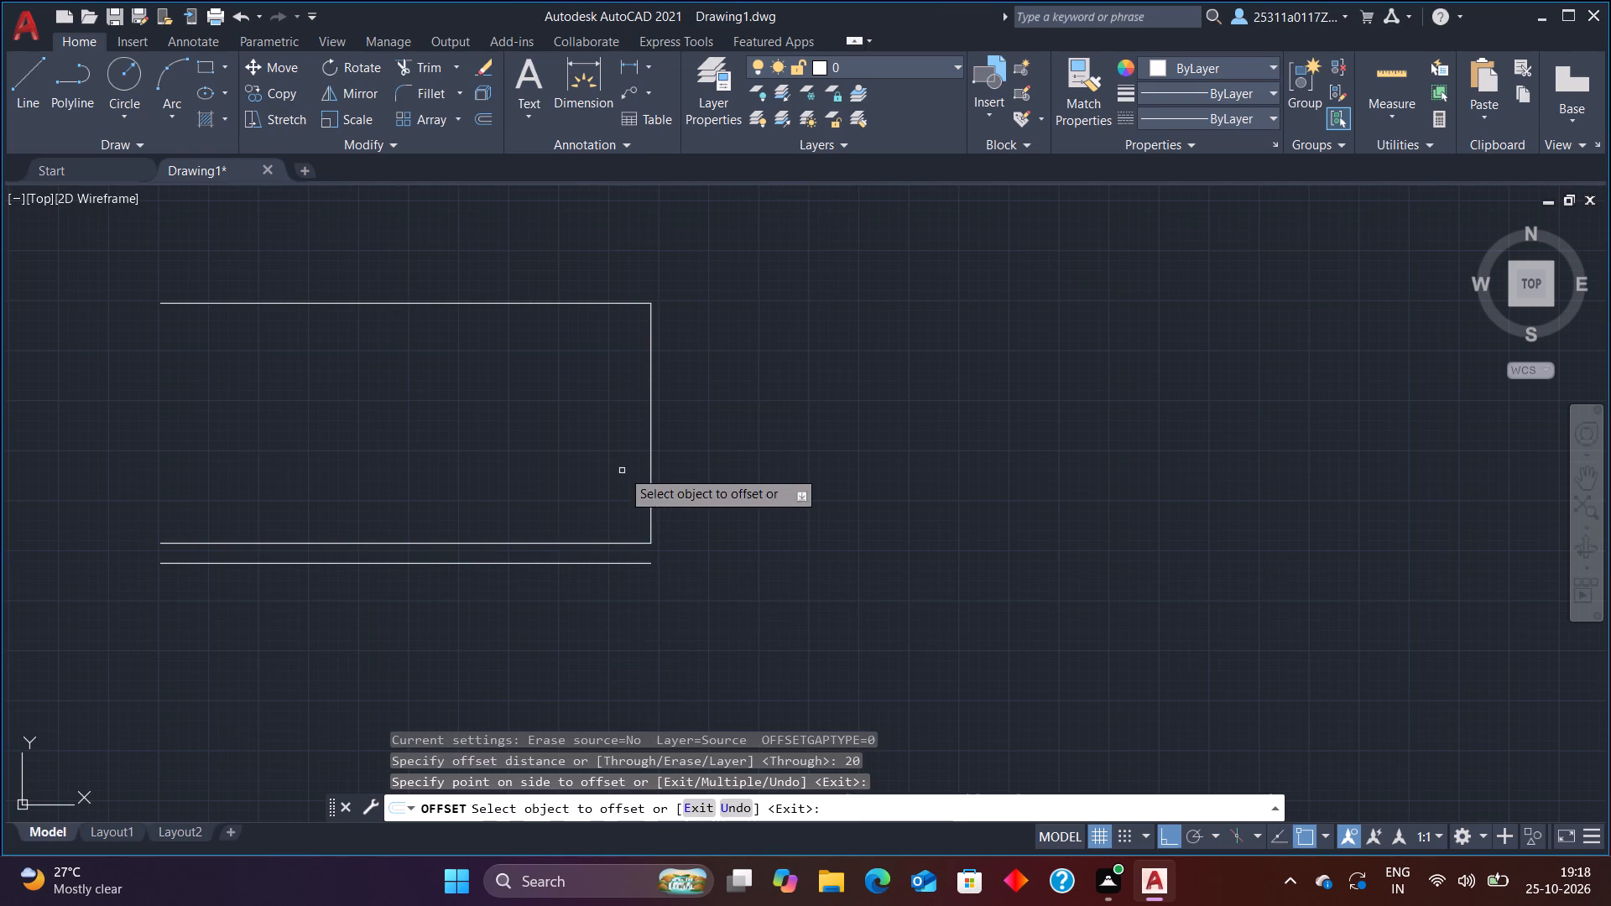
Offset the right vertical edge and all three top edge segments outward by the same 20 units, and end the Offset command.
left_click(650, 391)
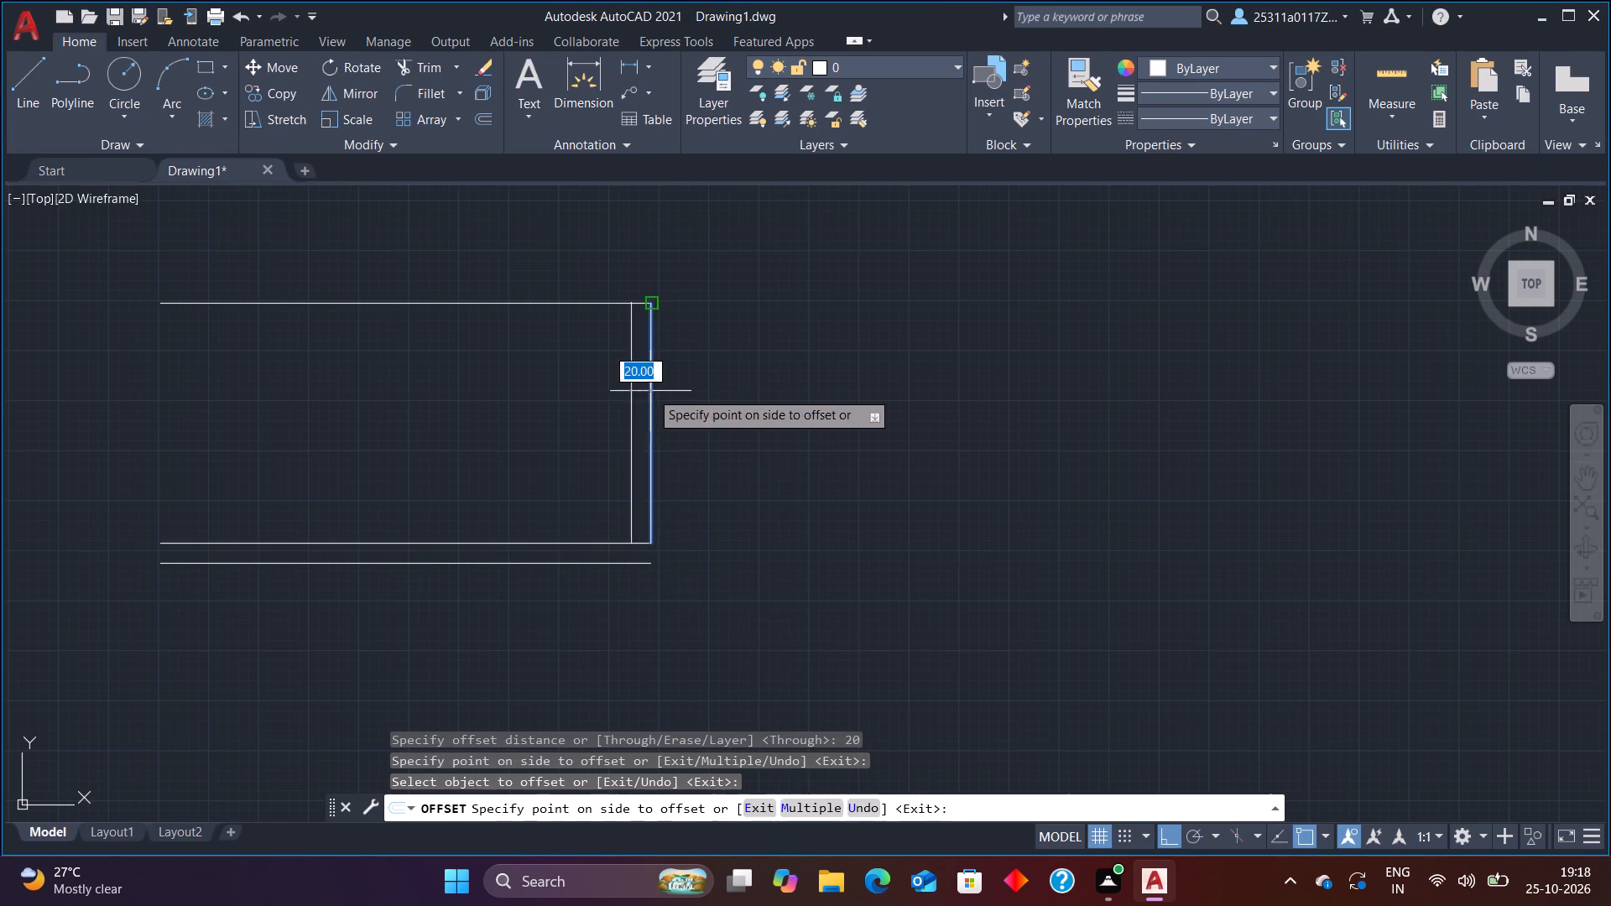
left_click(734, 390)
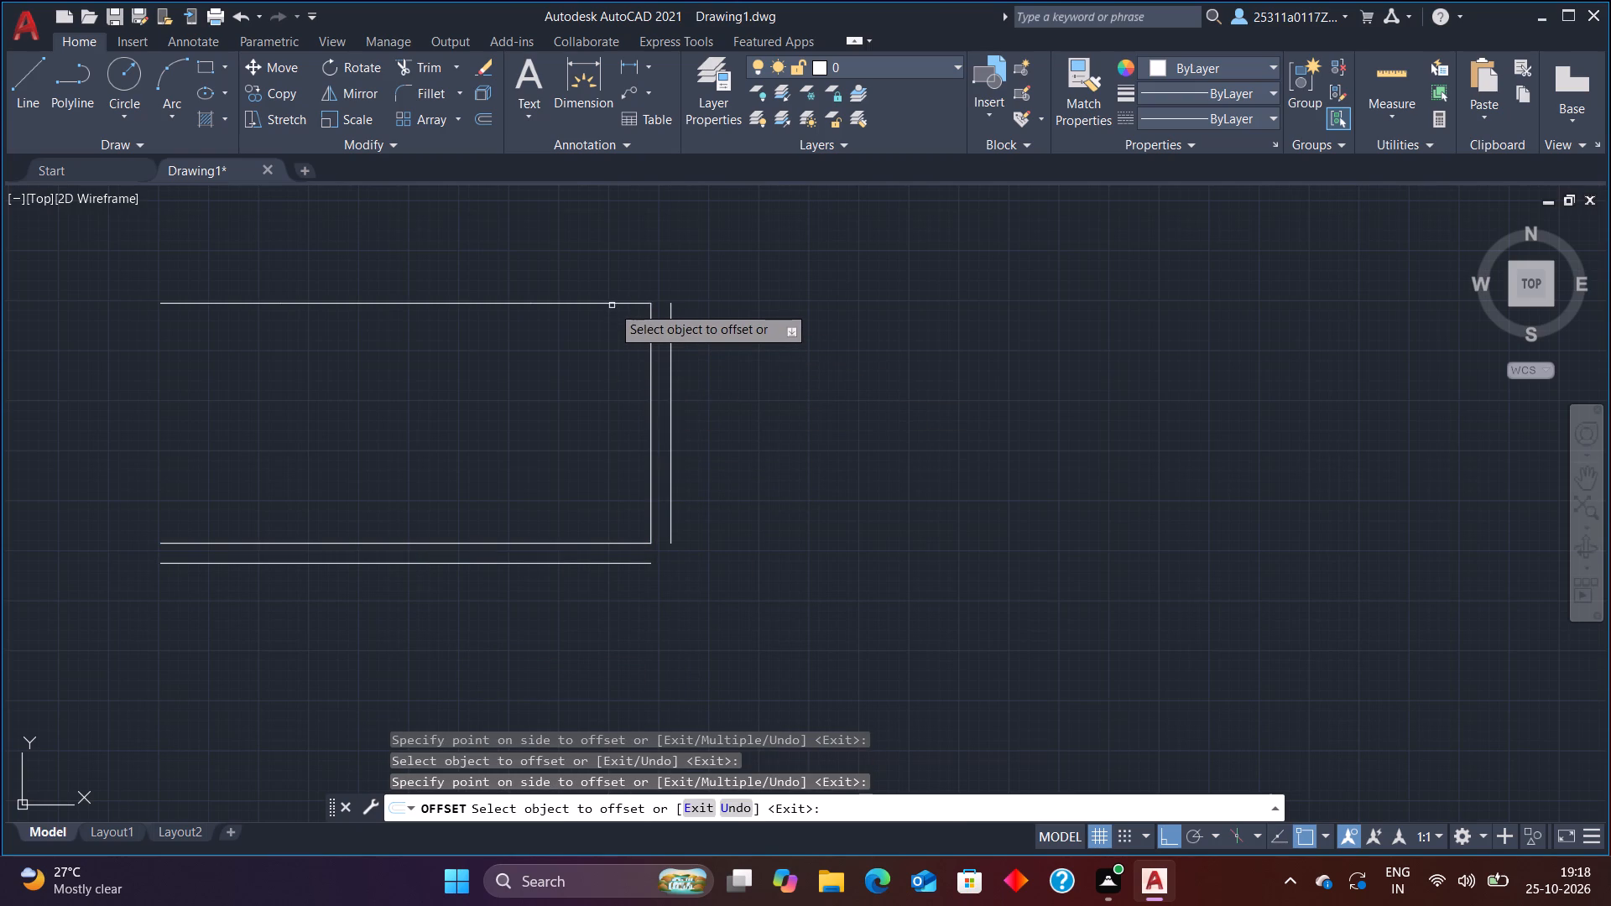
left_click(612, 303)
left_click(616, 274)
left_click(505, 303)
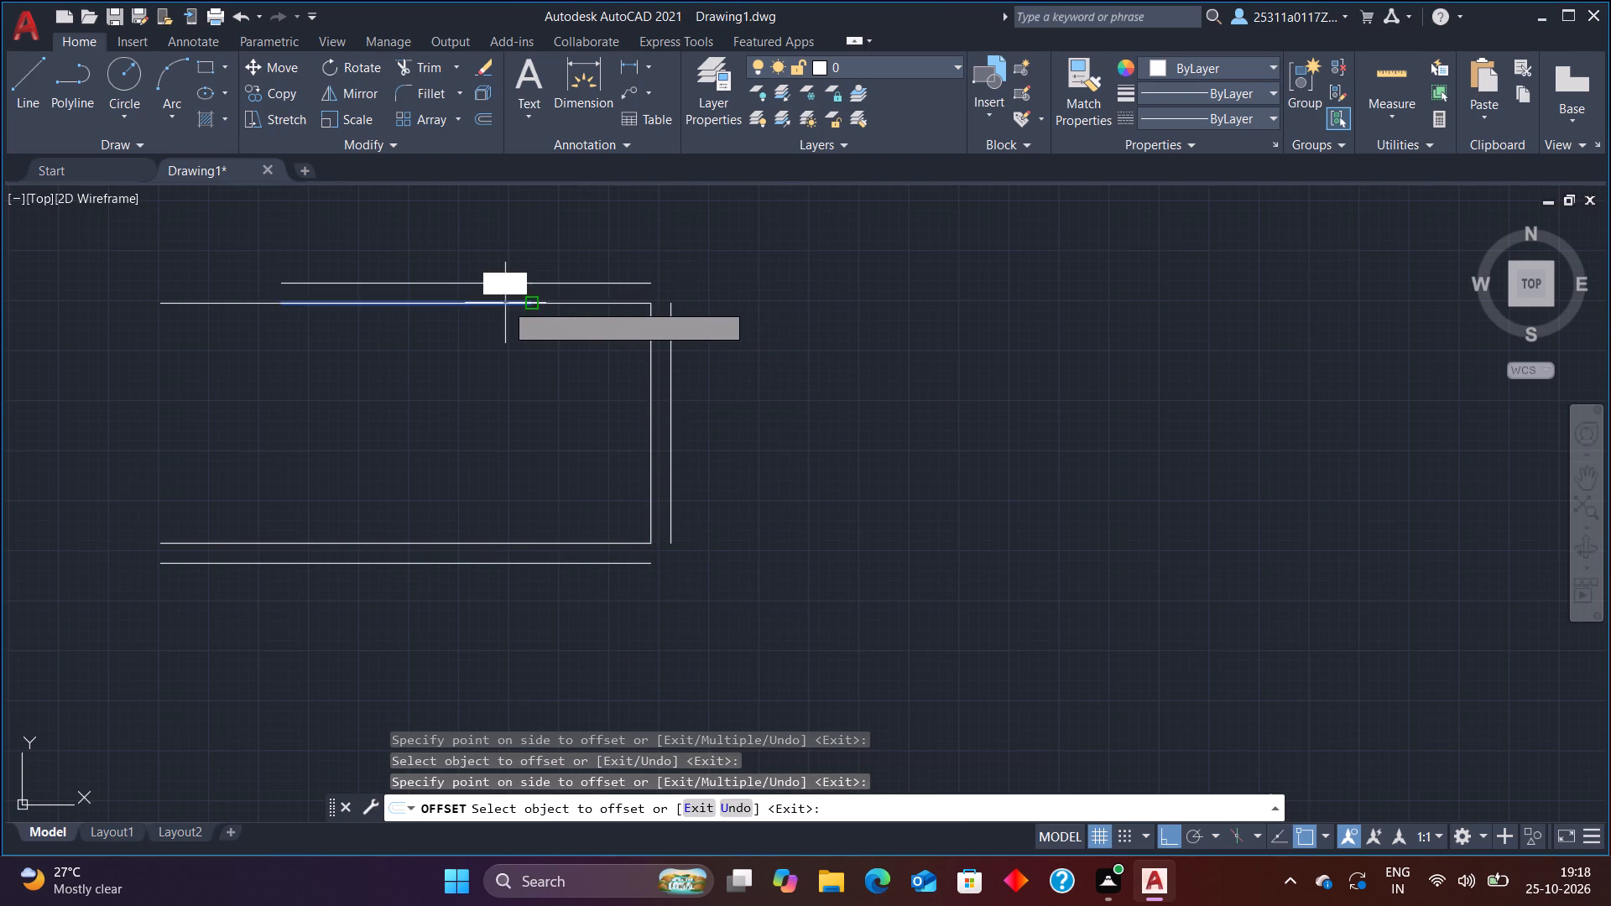
left_click(502, 286)
left_click(206, 303)
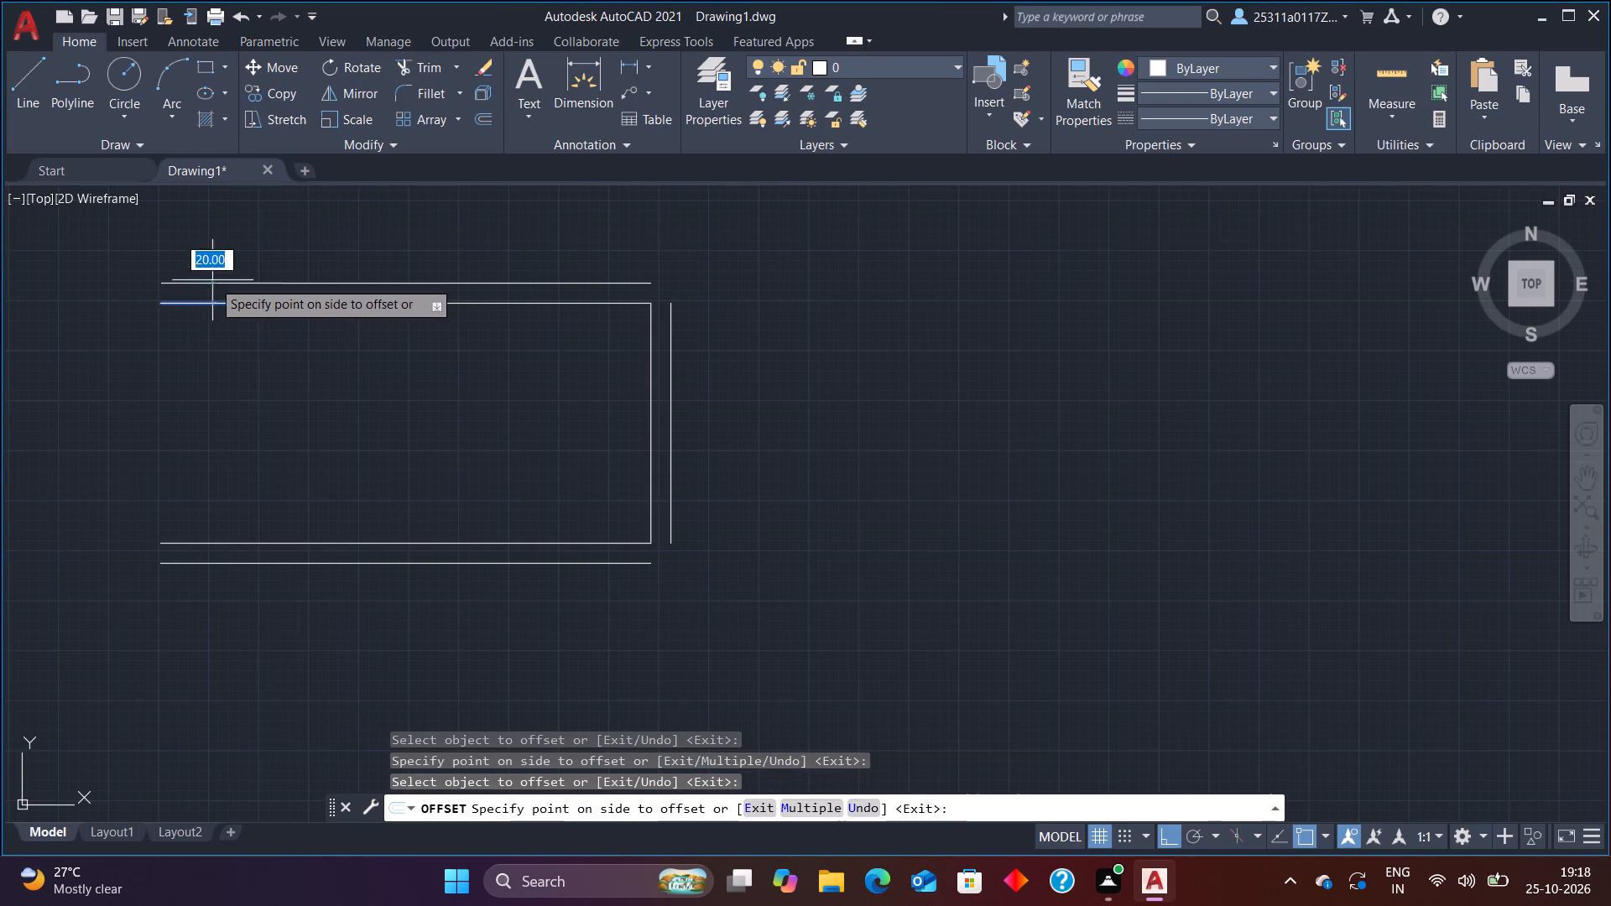
left_click(214, 277)
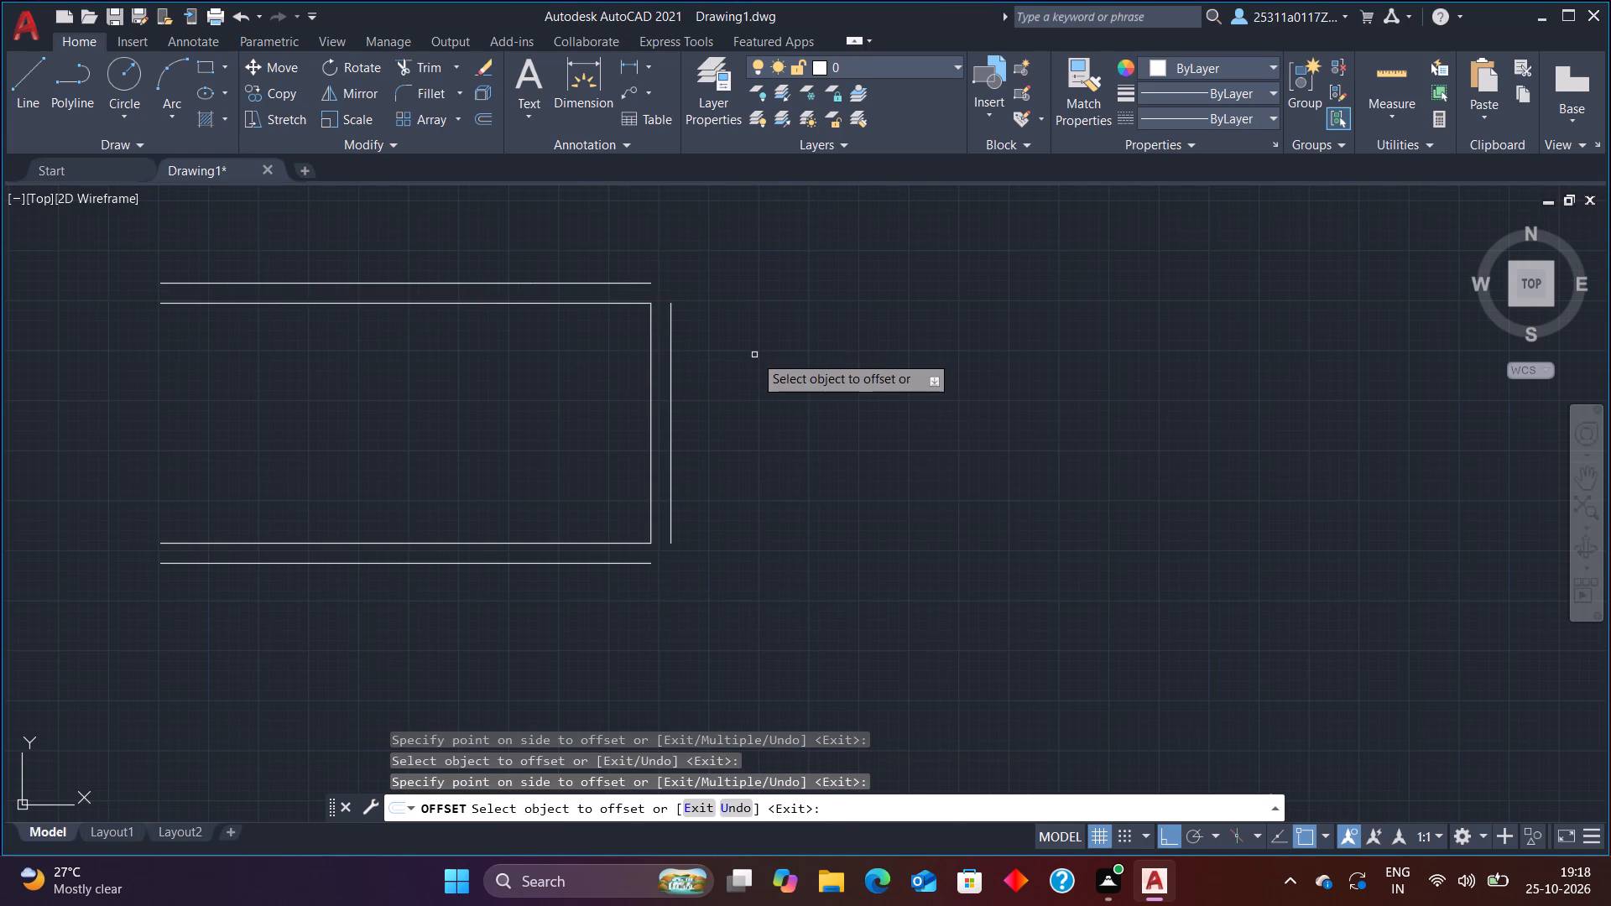
key("Escape")
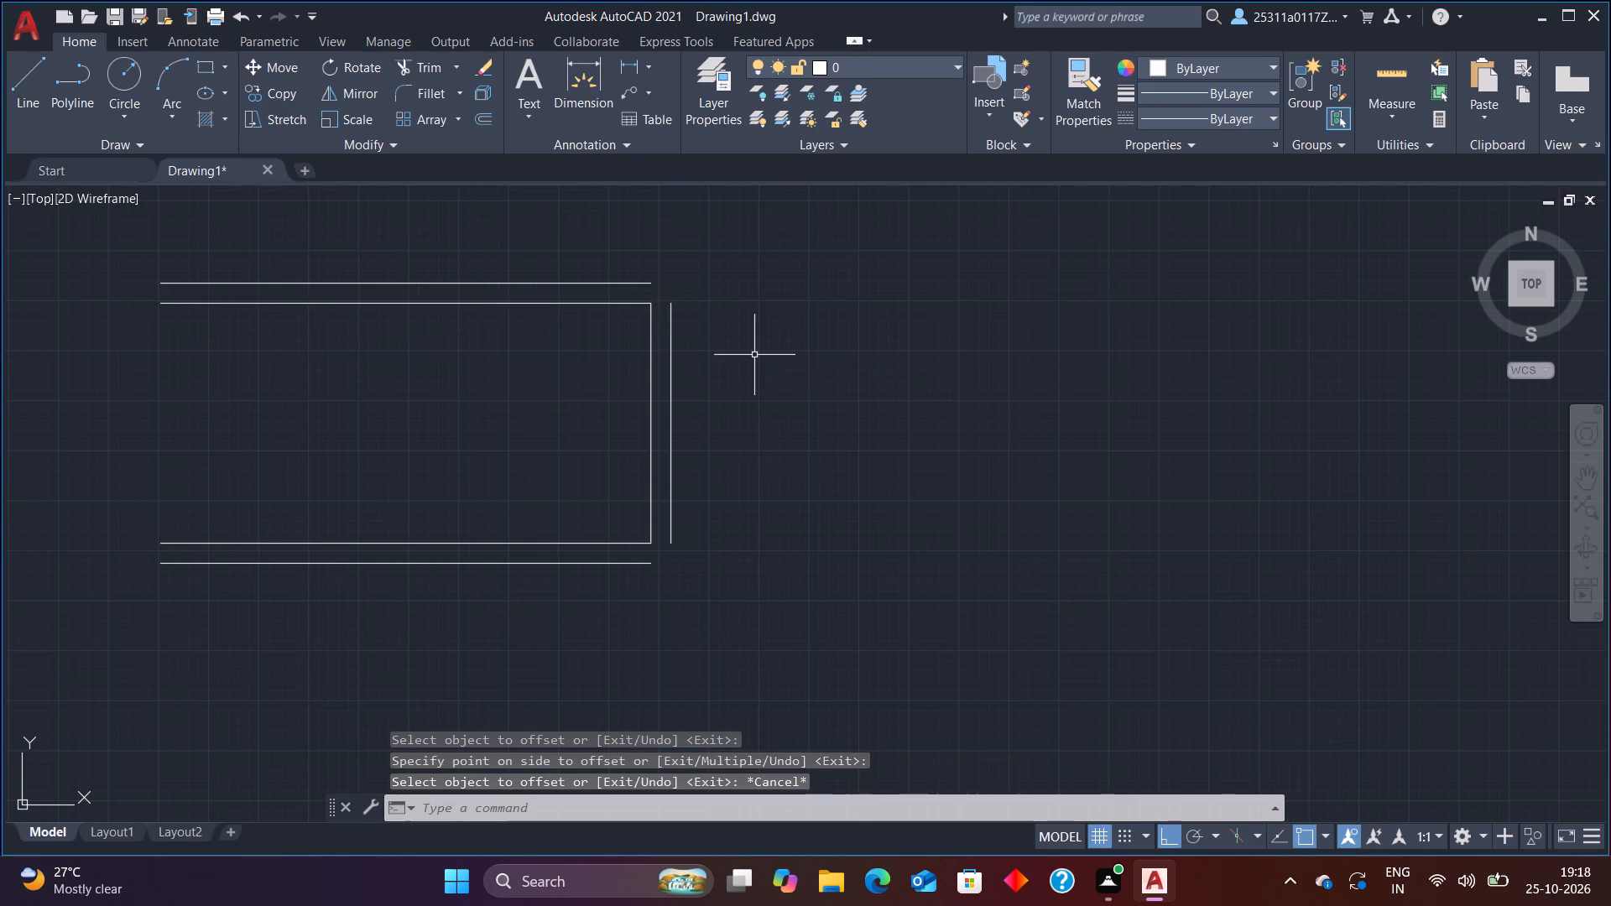
Close the outer offset lines' lower-right and upper-right corners with Chamfer so the vertical line meets both horizontal lines.
type("ch")
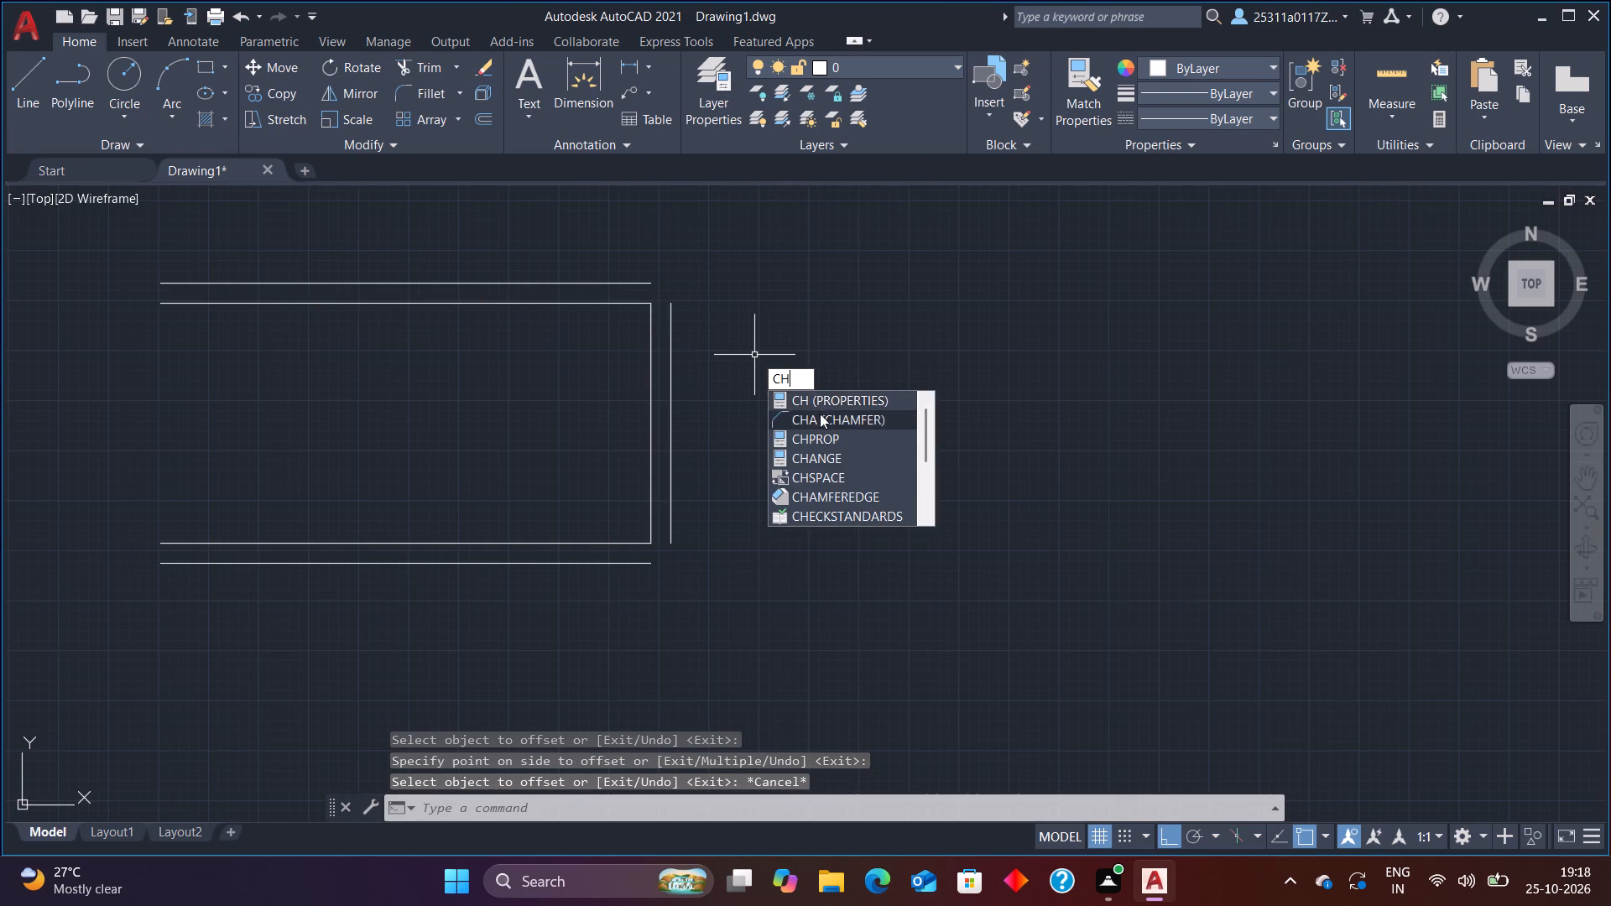
left_click(820, 414)
left_click(672, 534)
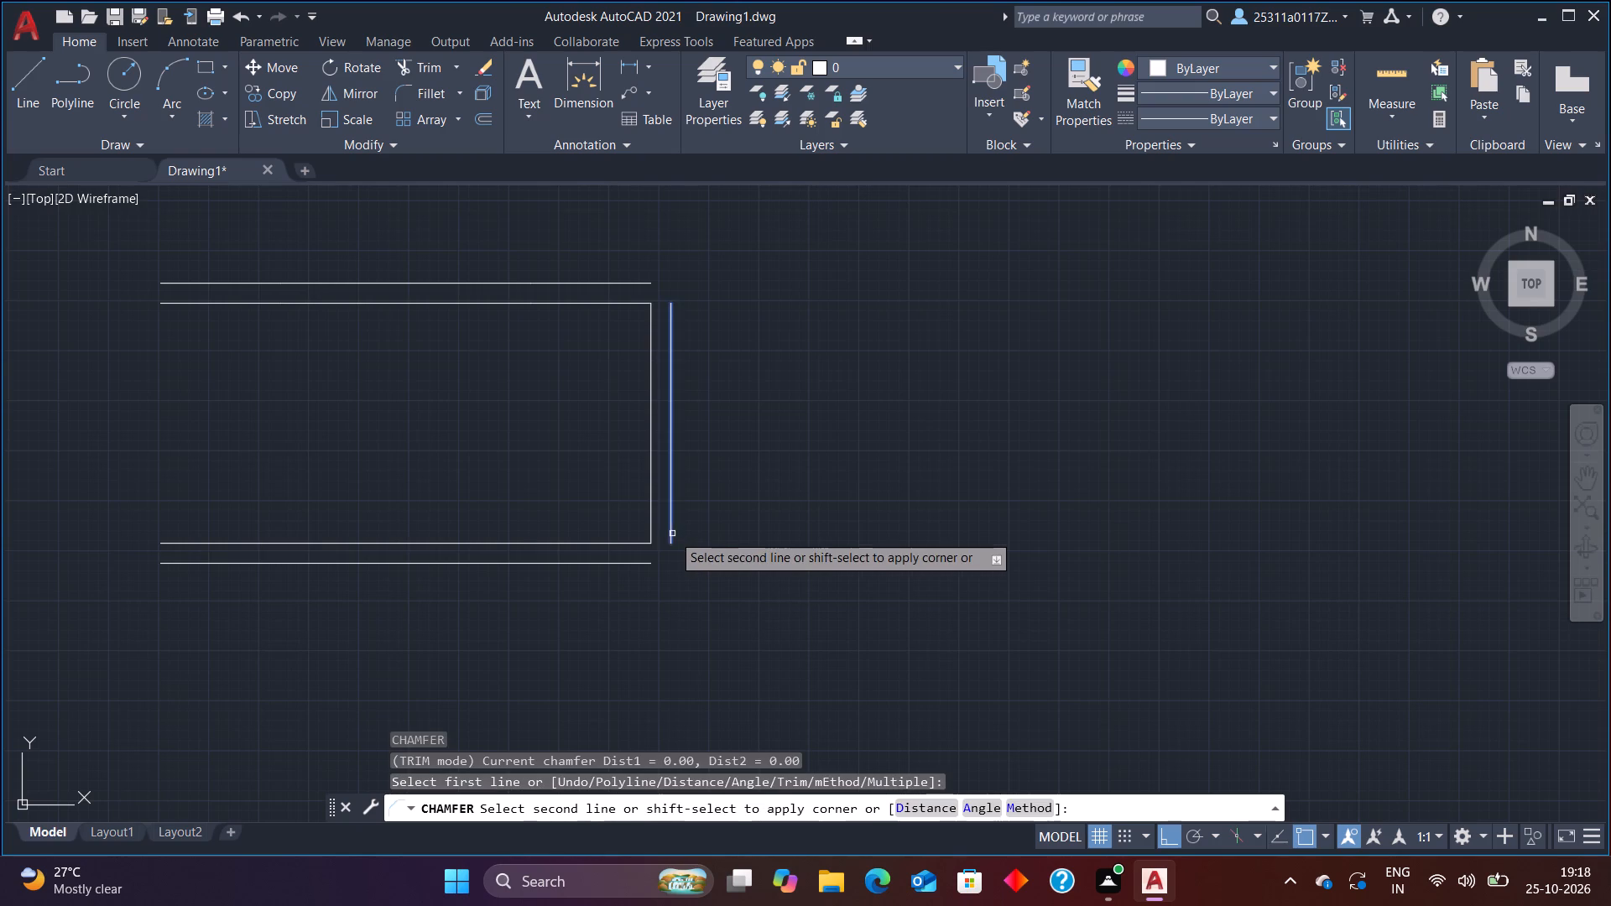
left_click(651, 565)
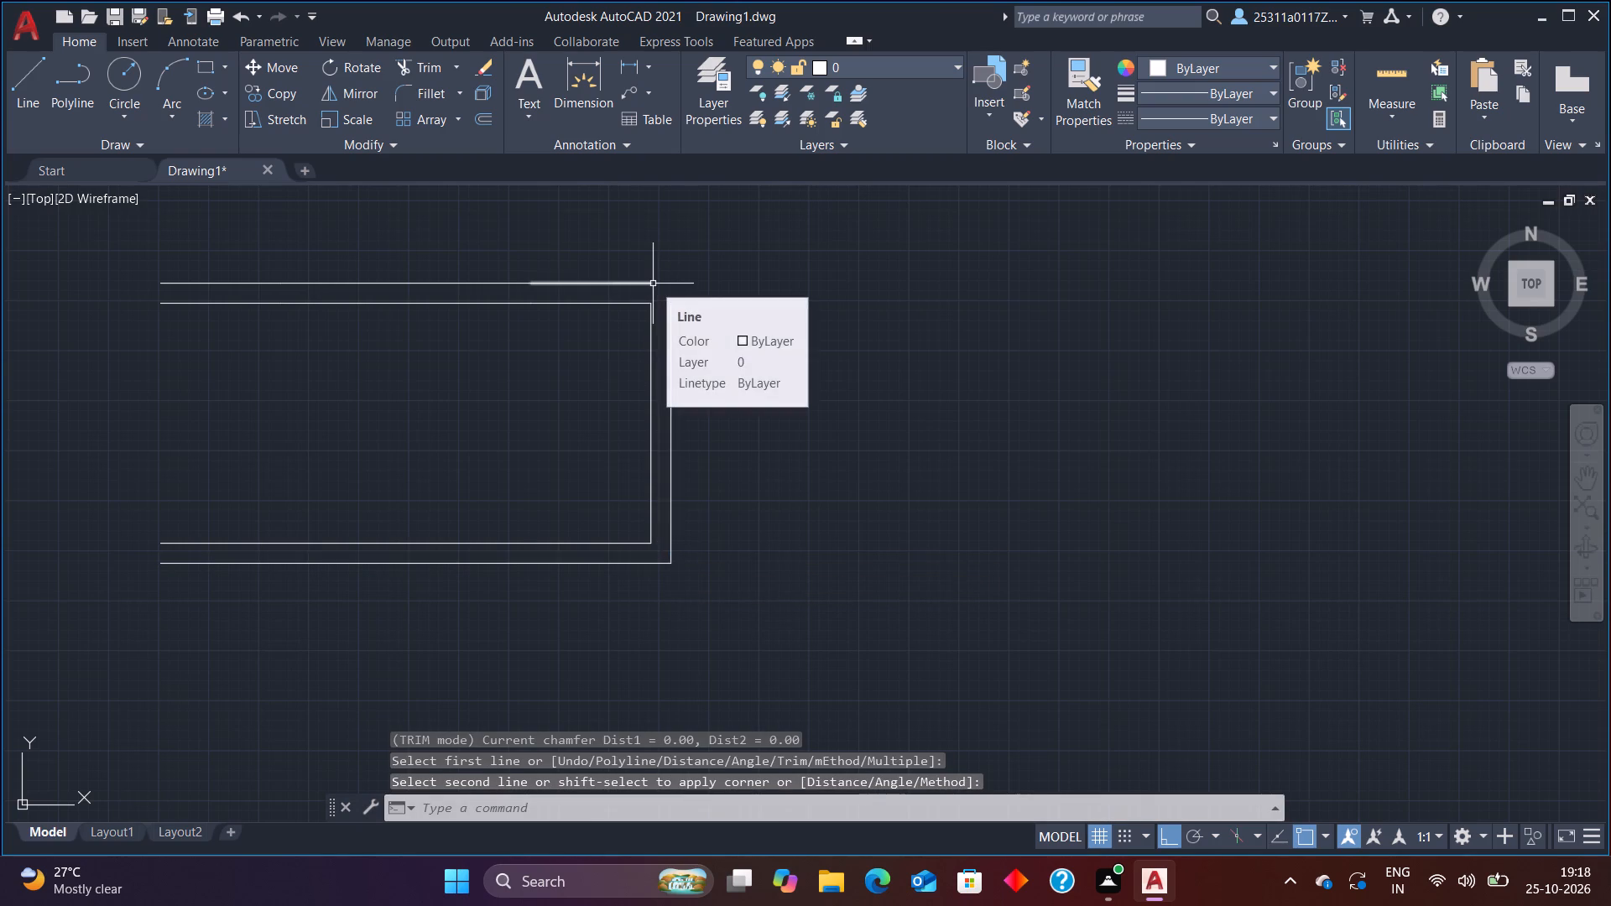
type("ch")
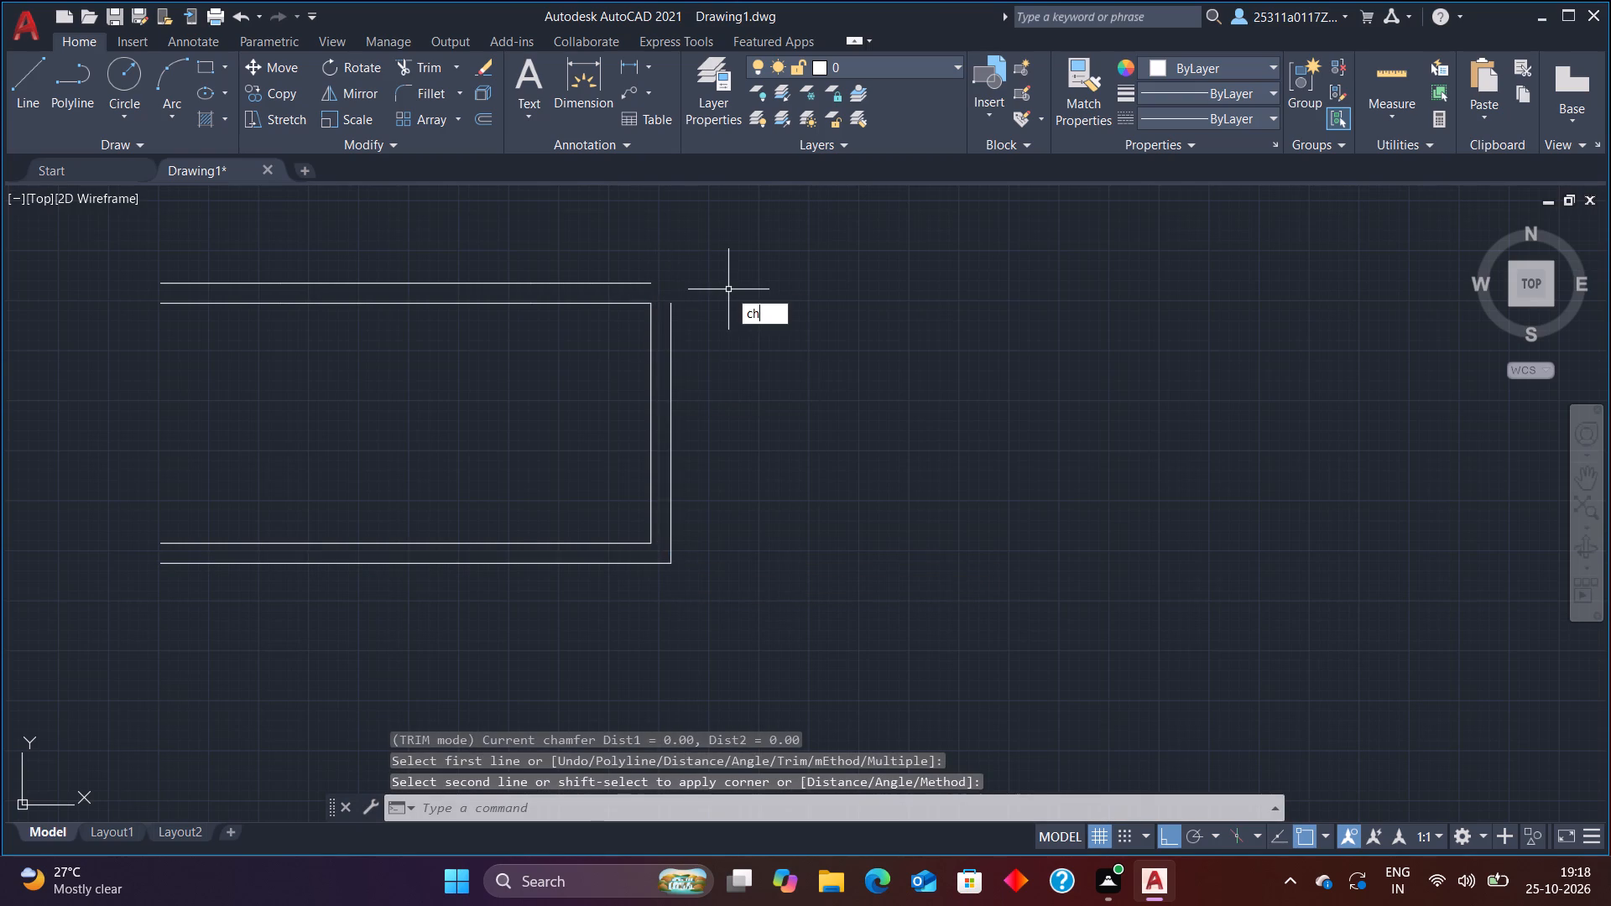
left_click(774, 351)
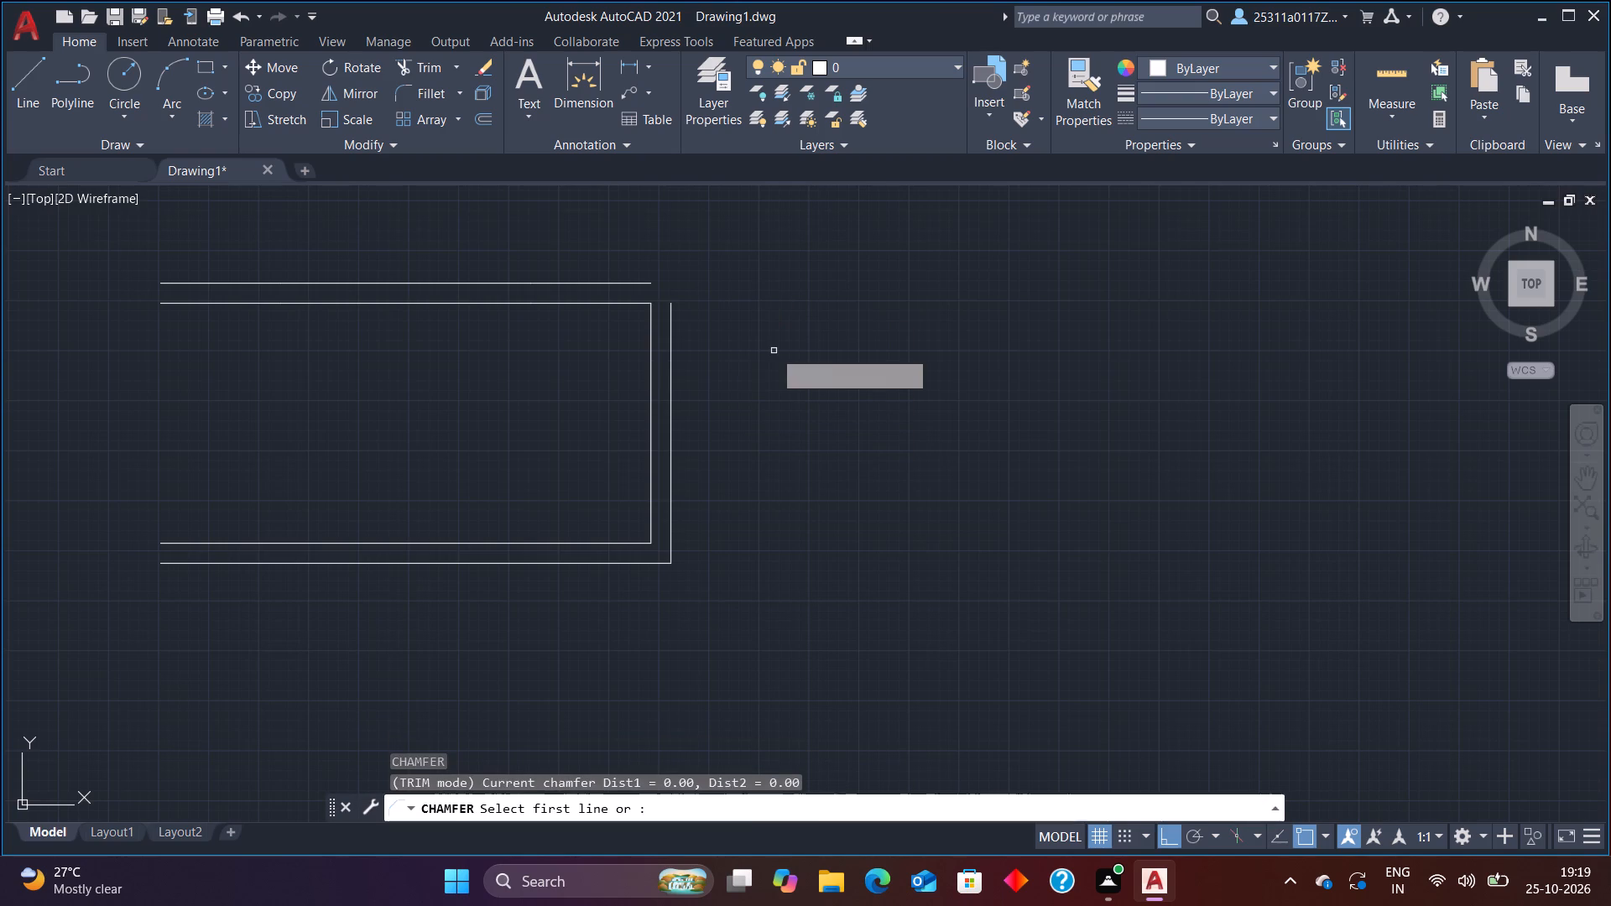
left_click(670, 314)
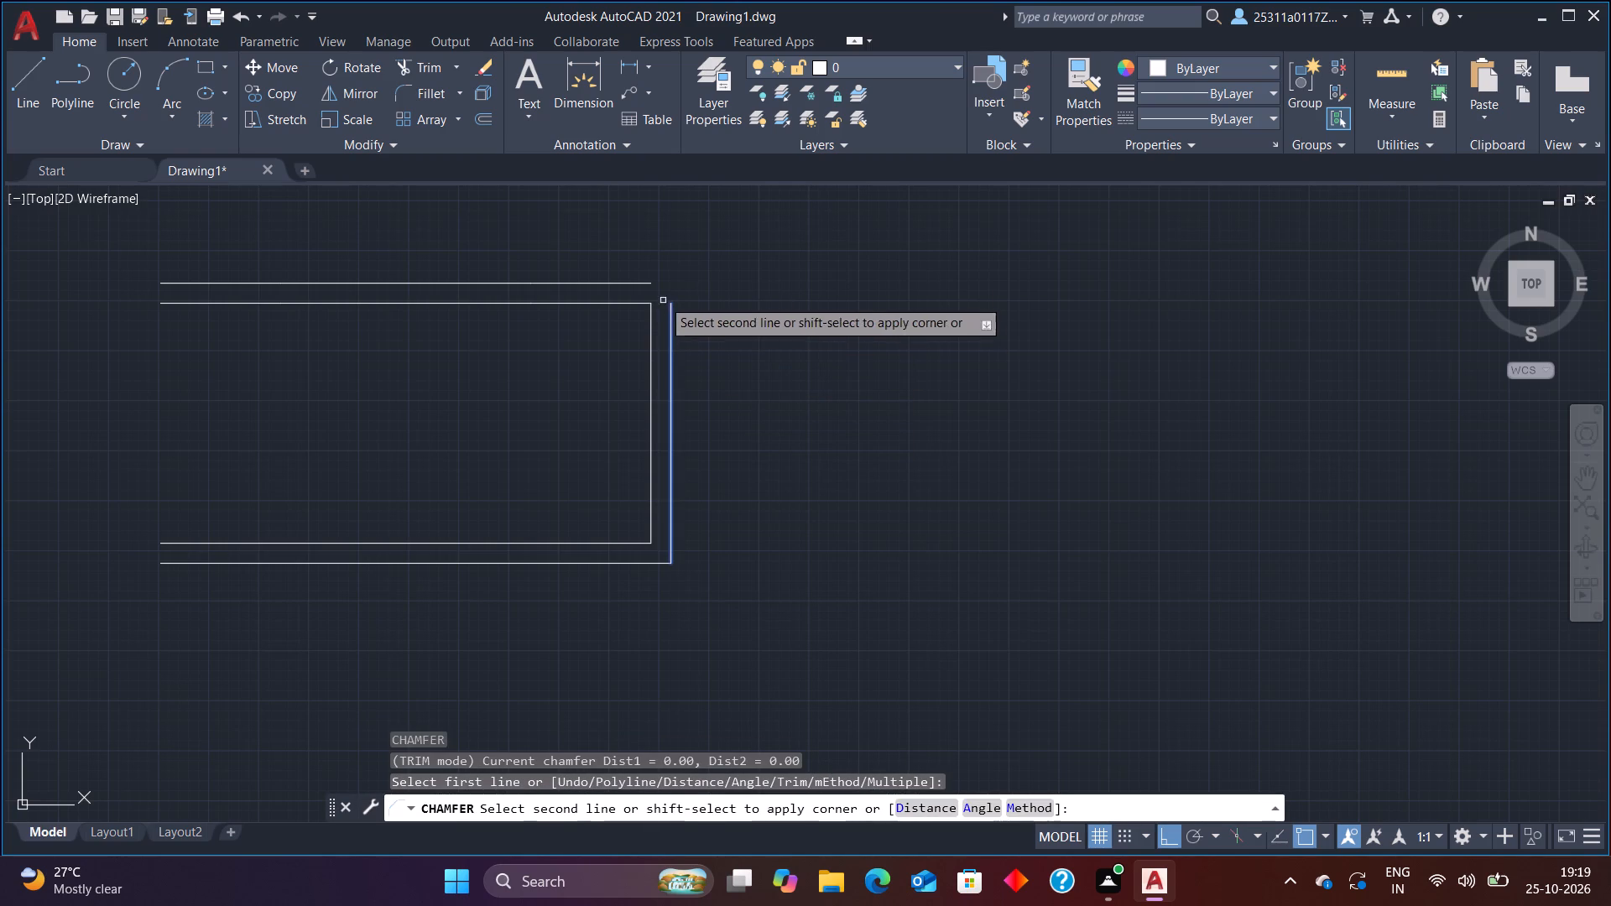
left_click(632, 284)
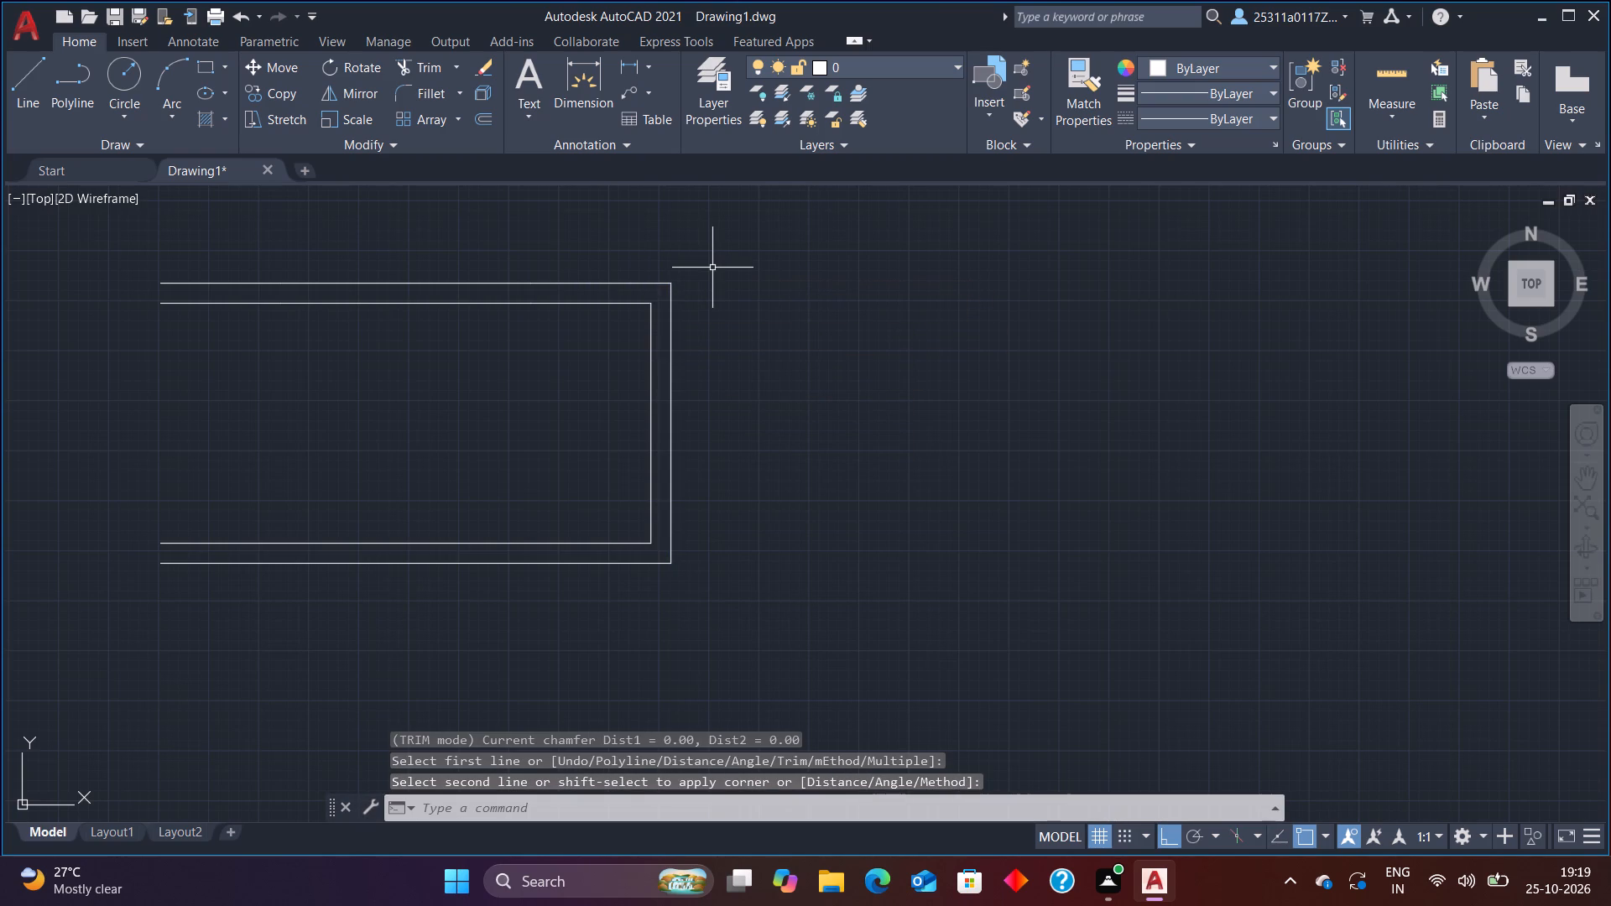
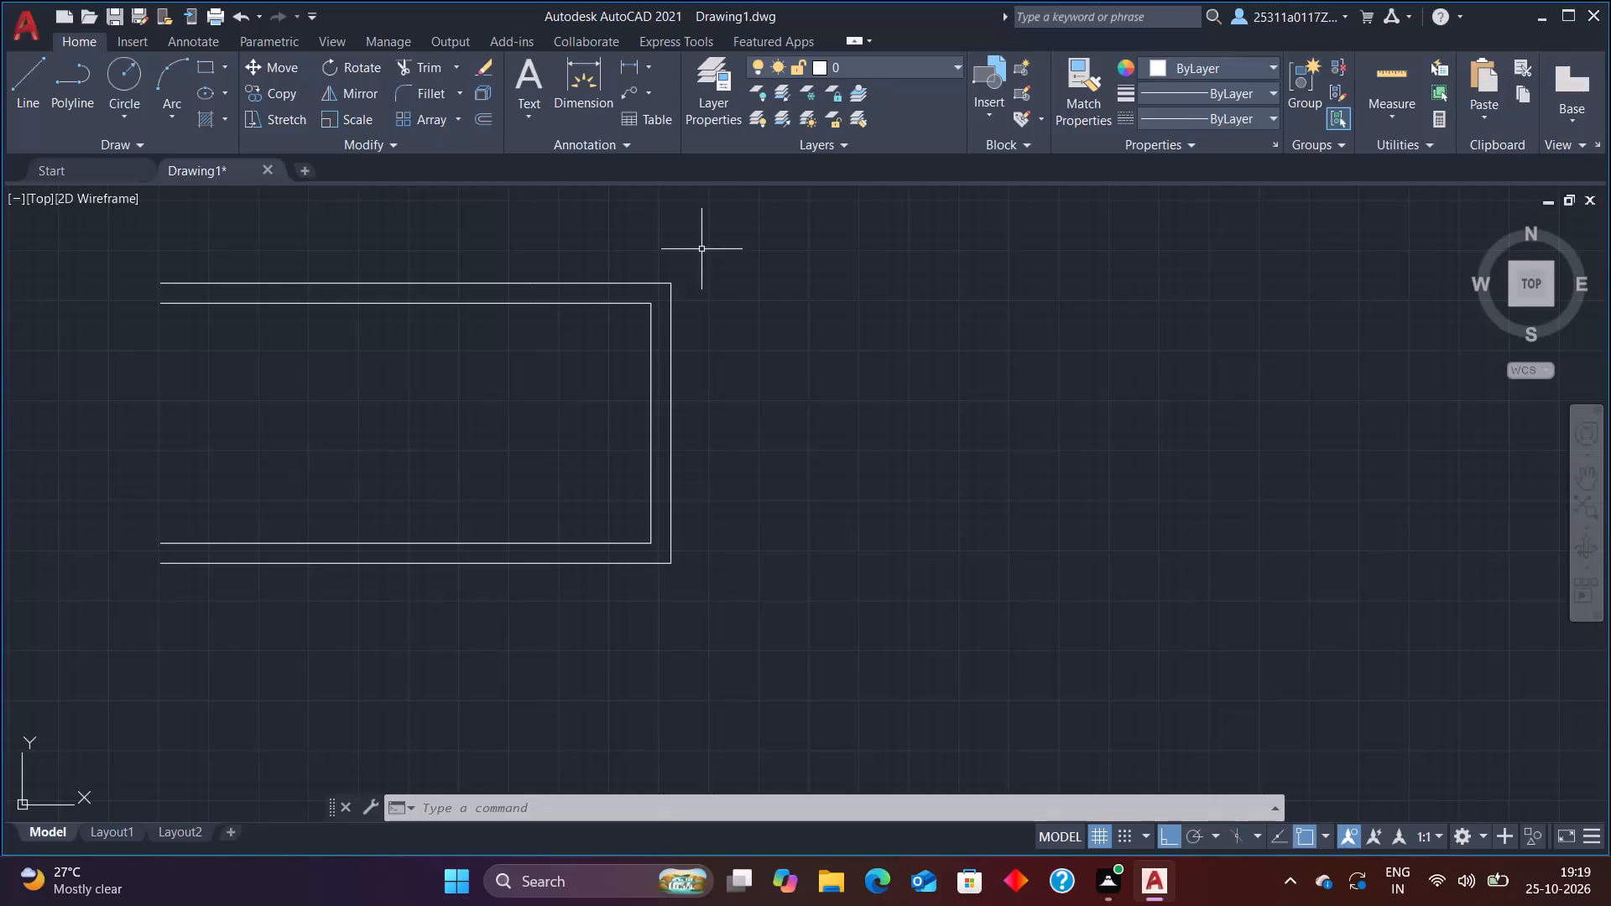
Draw a vertical line closing the open left end between the inner and outer bottom lines.
left_click(31, 70)
scroll(160, 555, "up", 5)
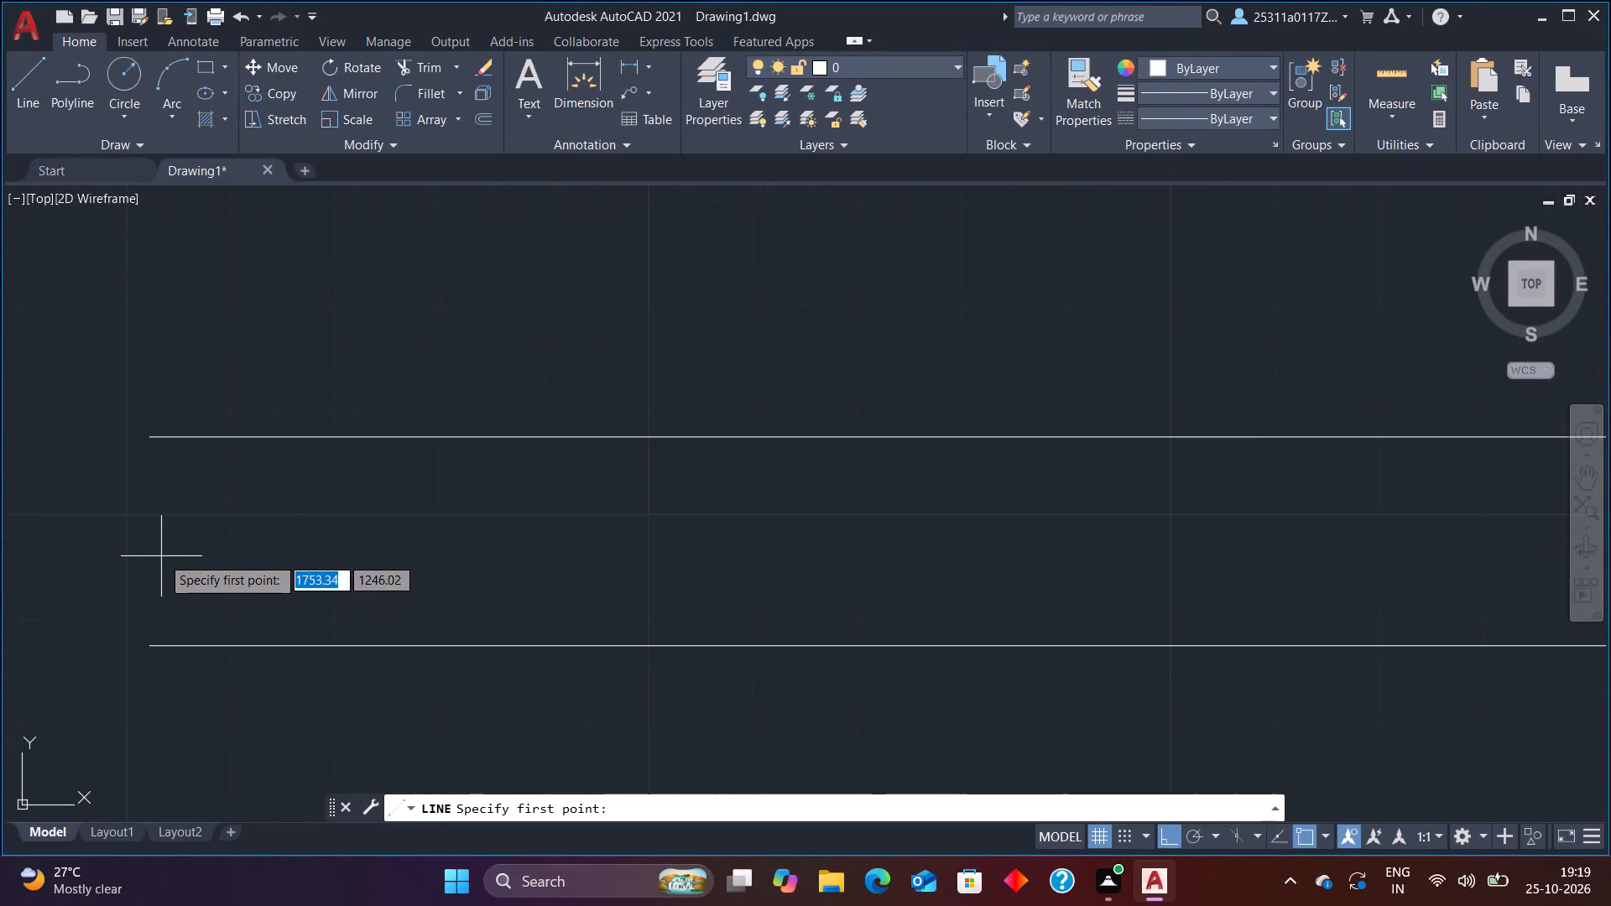
left_click(154, 440)
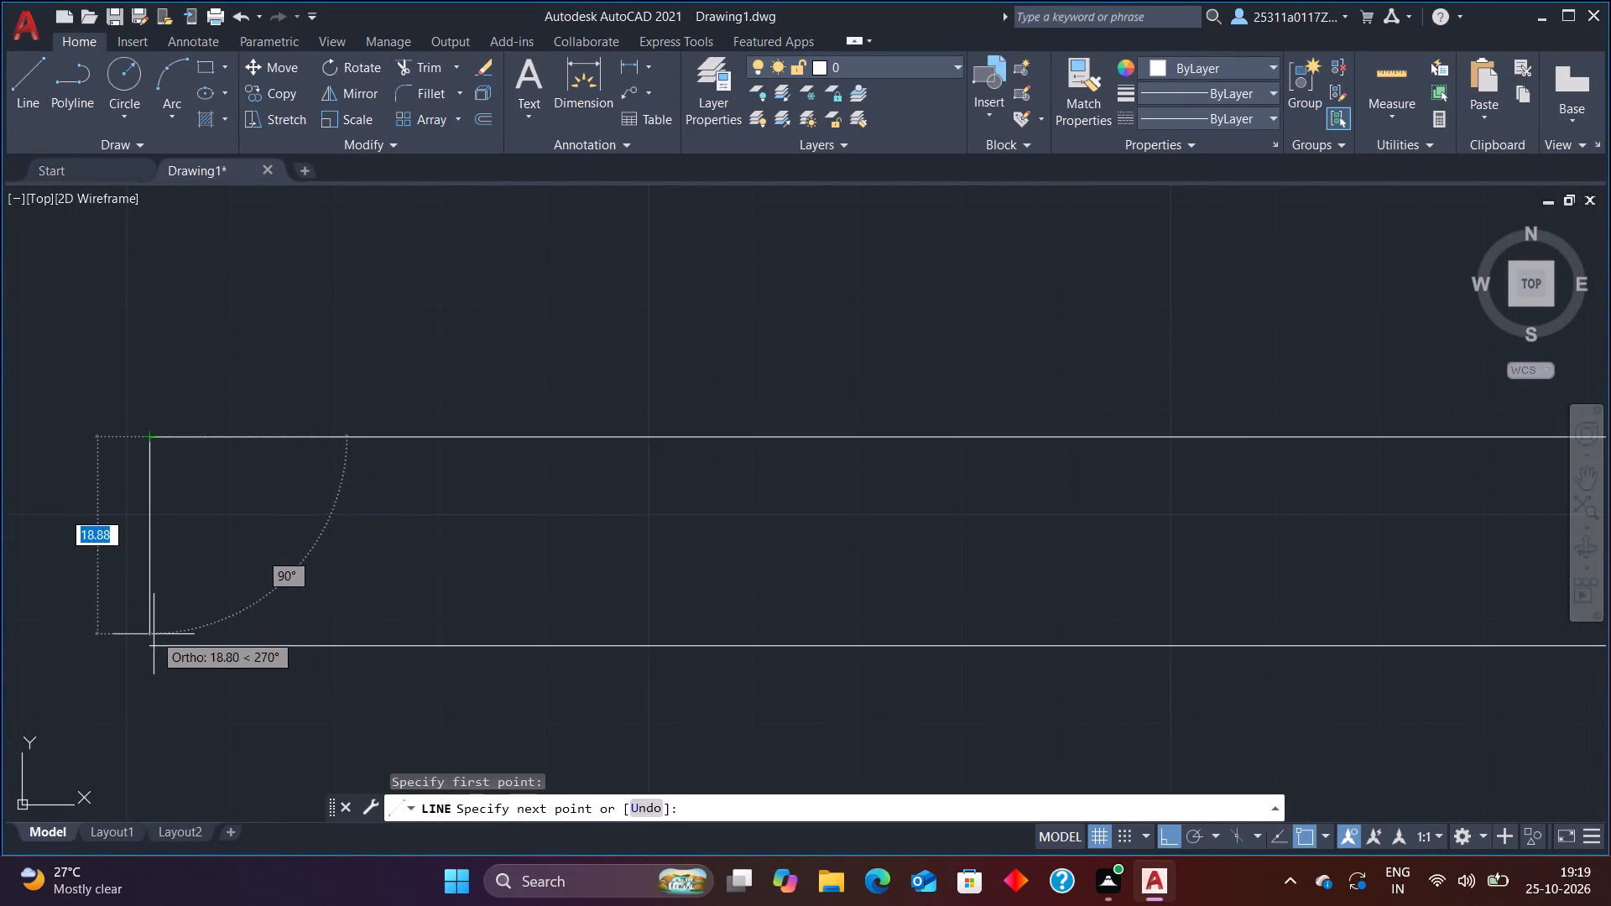
left_click(154, 643)
key("Escape")
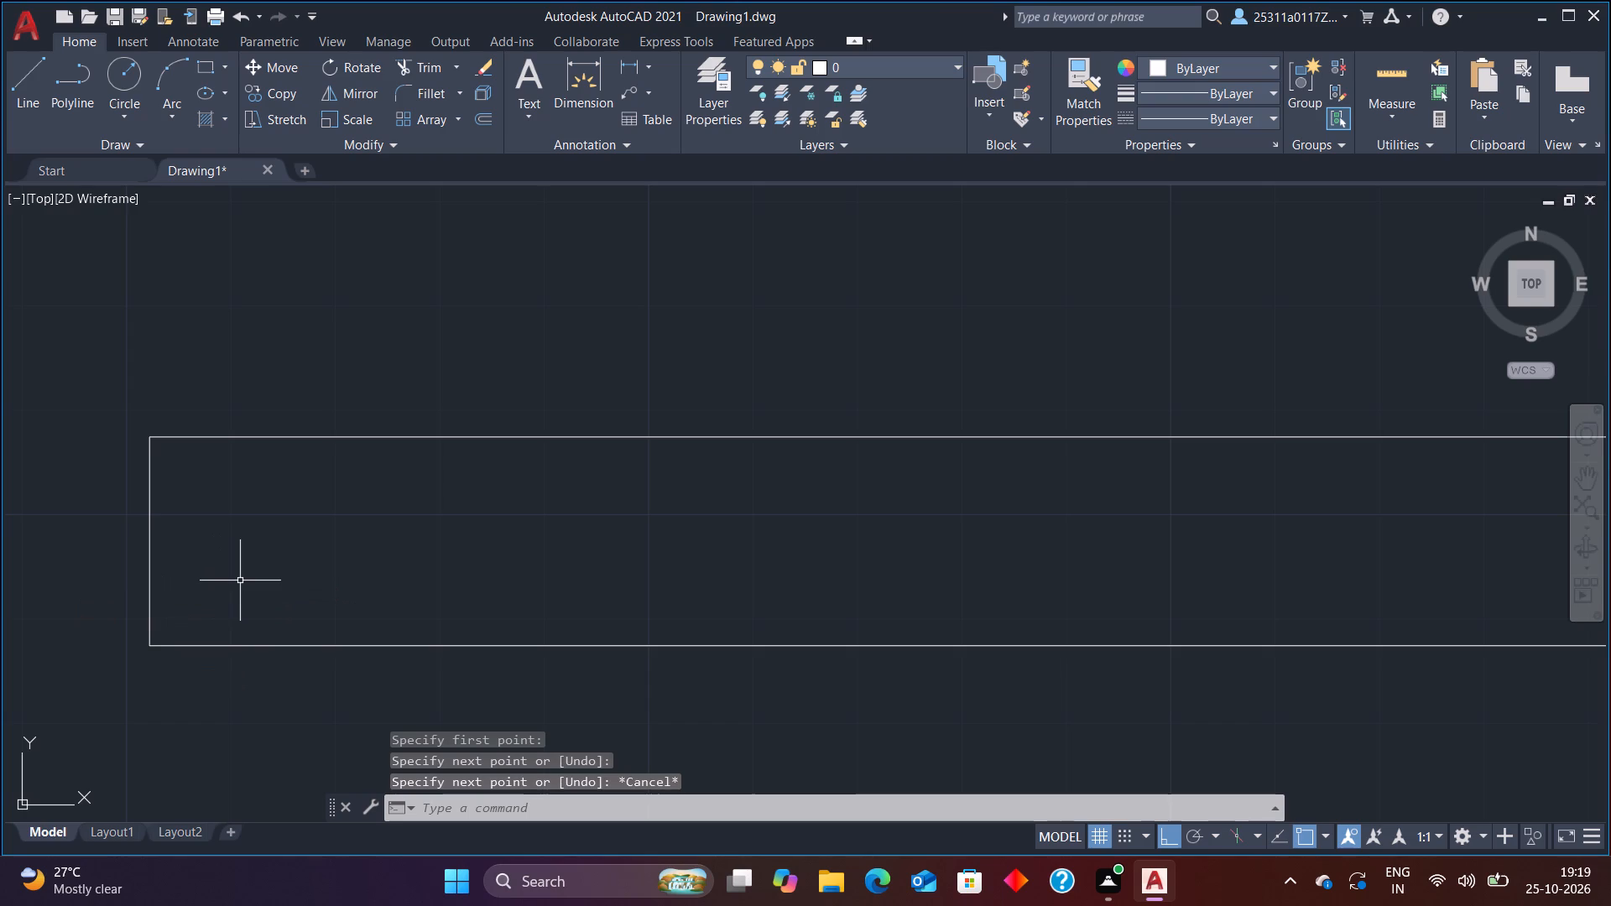
Quick-measure the lengths and spacing of the double lines around the outline's right end.
scroll(232, 592, "down", 1)
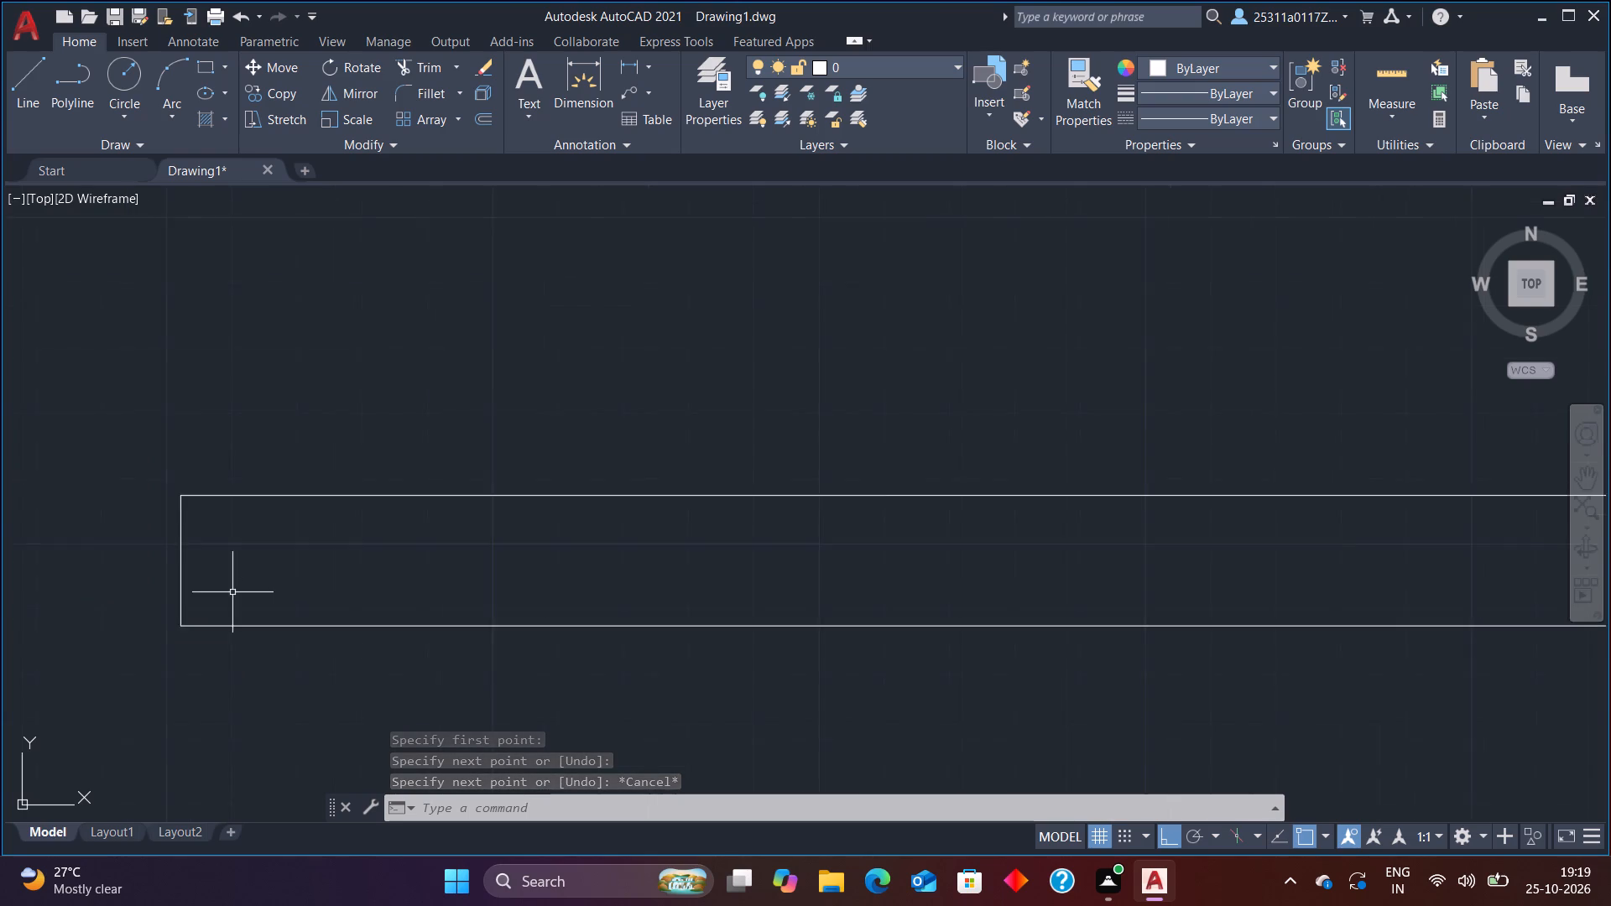
scroll(232, 592, "down", 6)
scroll(758, 429, "up", 3)
scroll(748, 452, "down", 2)
scroll(742, 452, "up", 1)
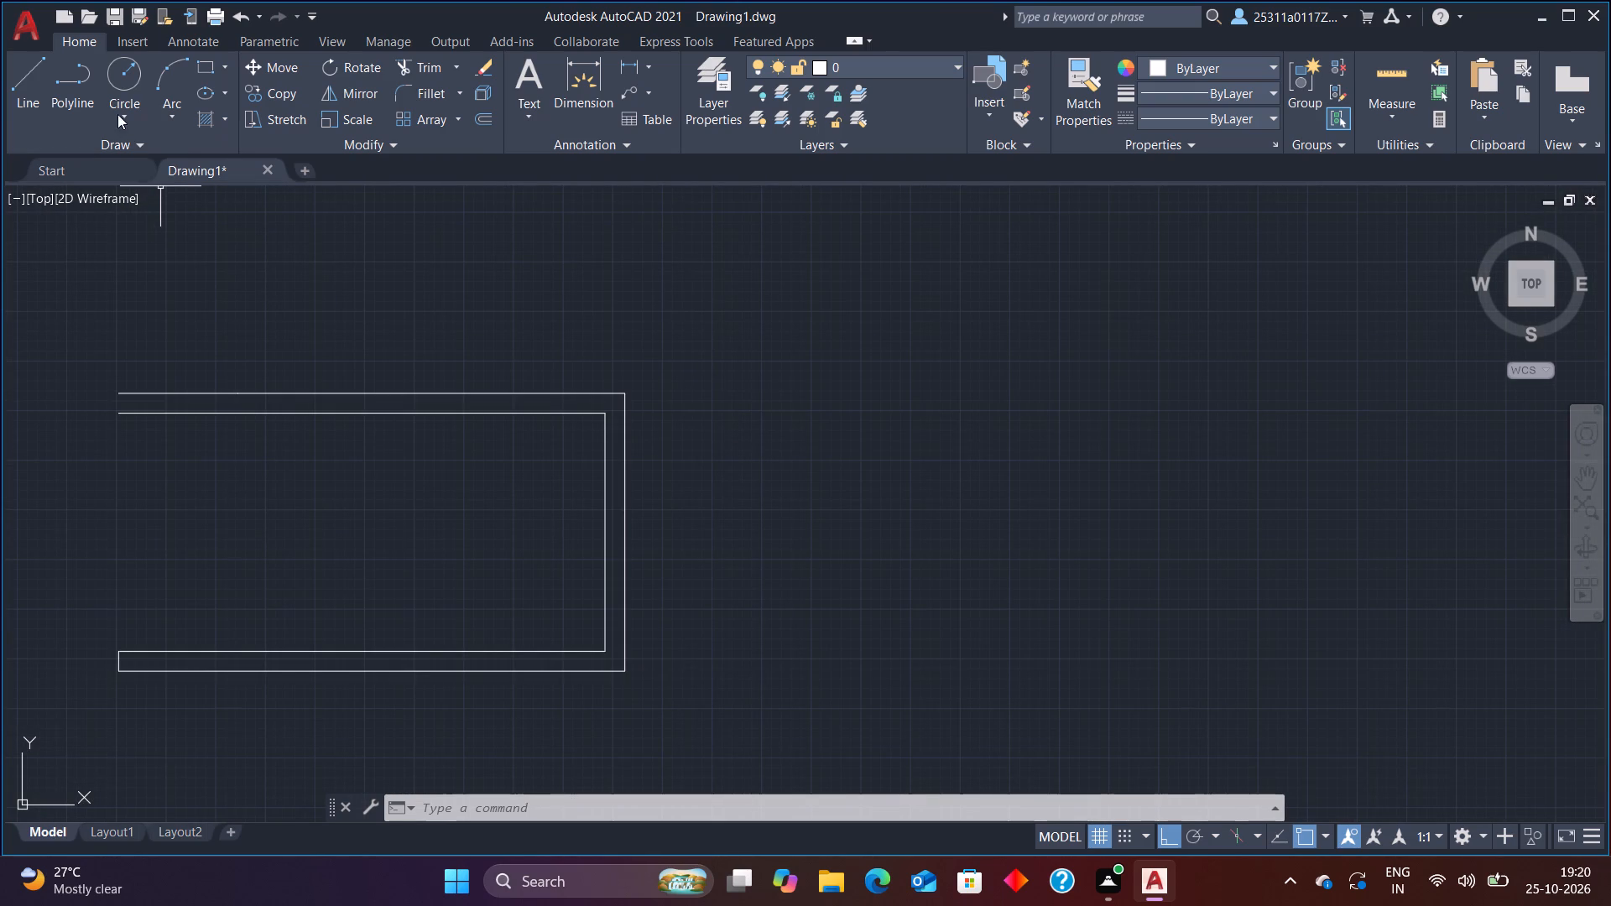
left_click(1389, 76)
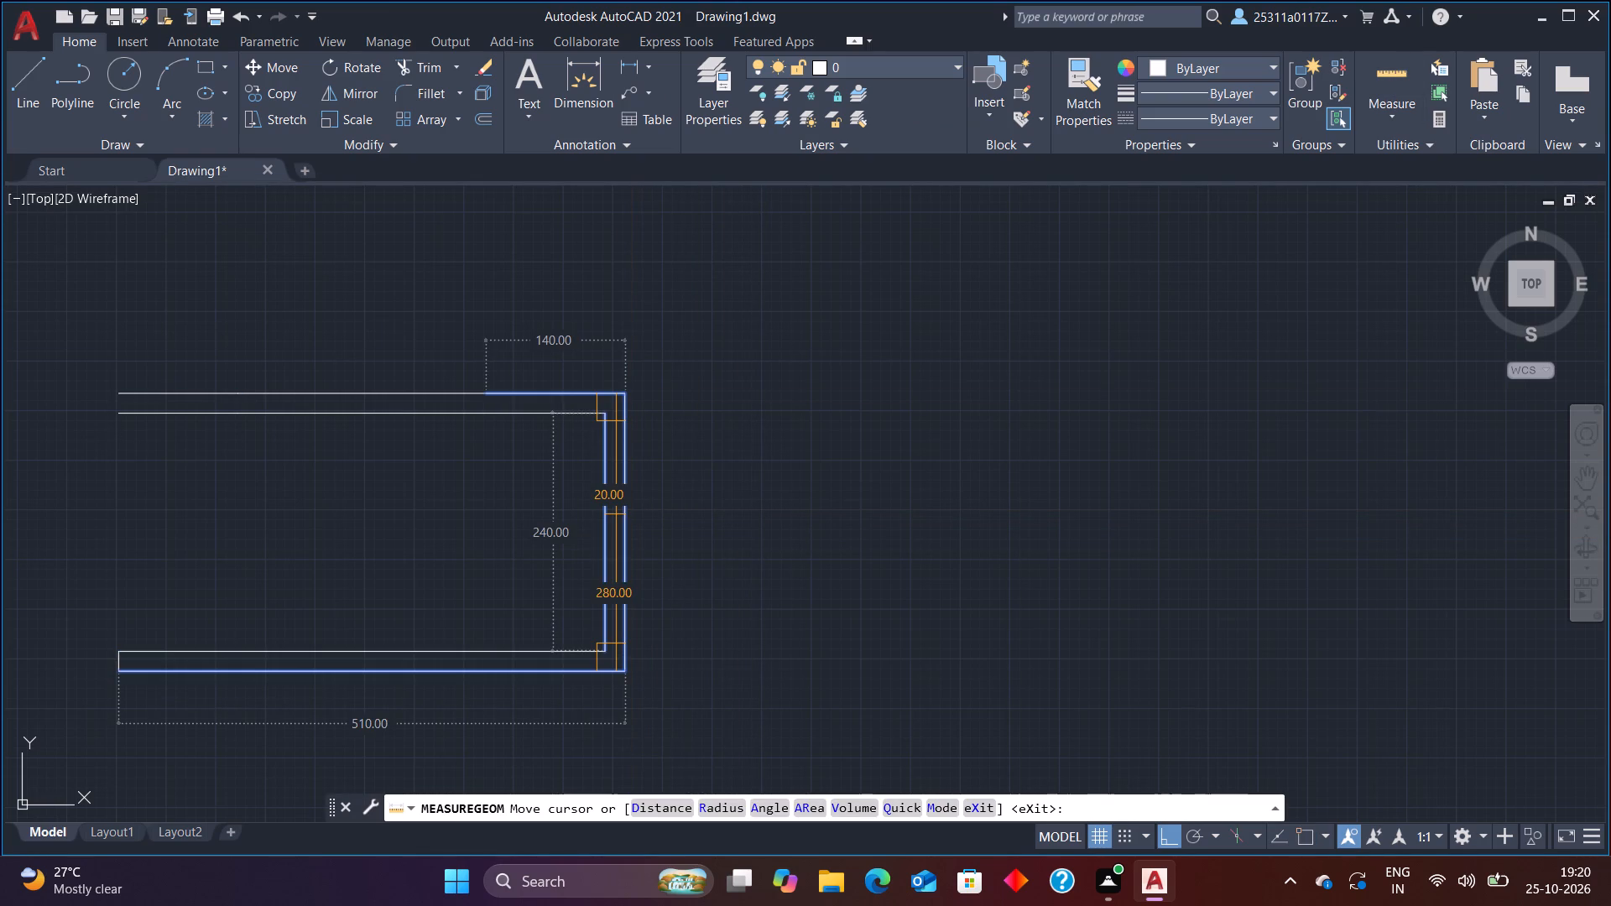
scroll(571, 510, "up", 2)
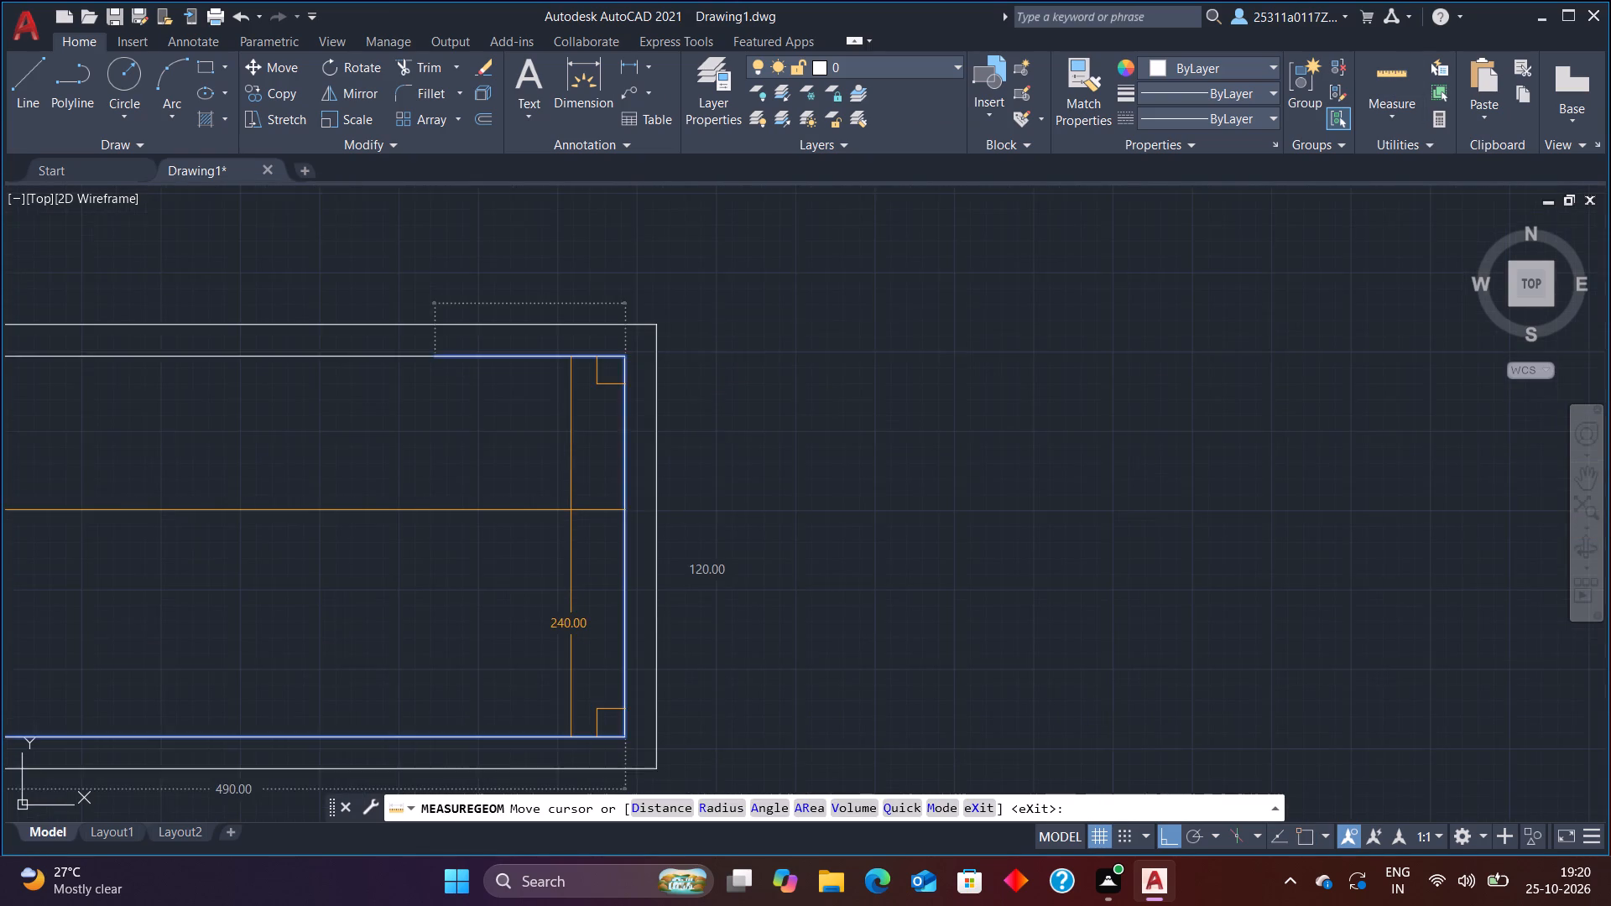
scroll(571, 510, "down", 1)
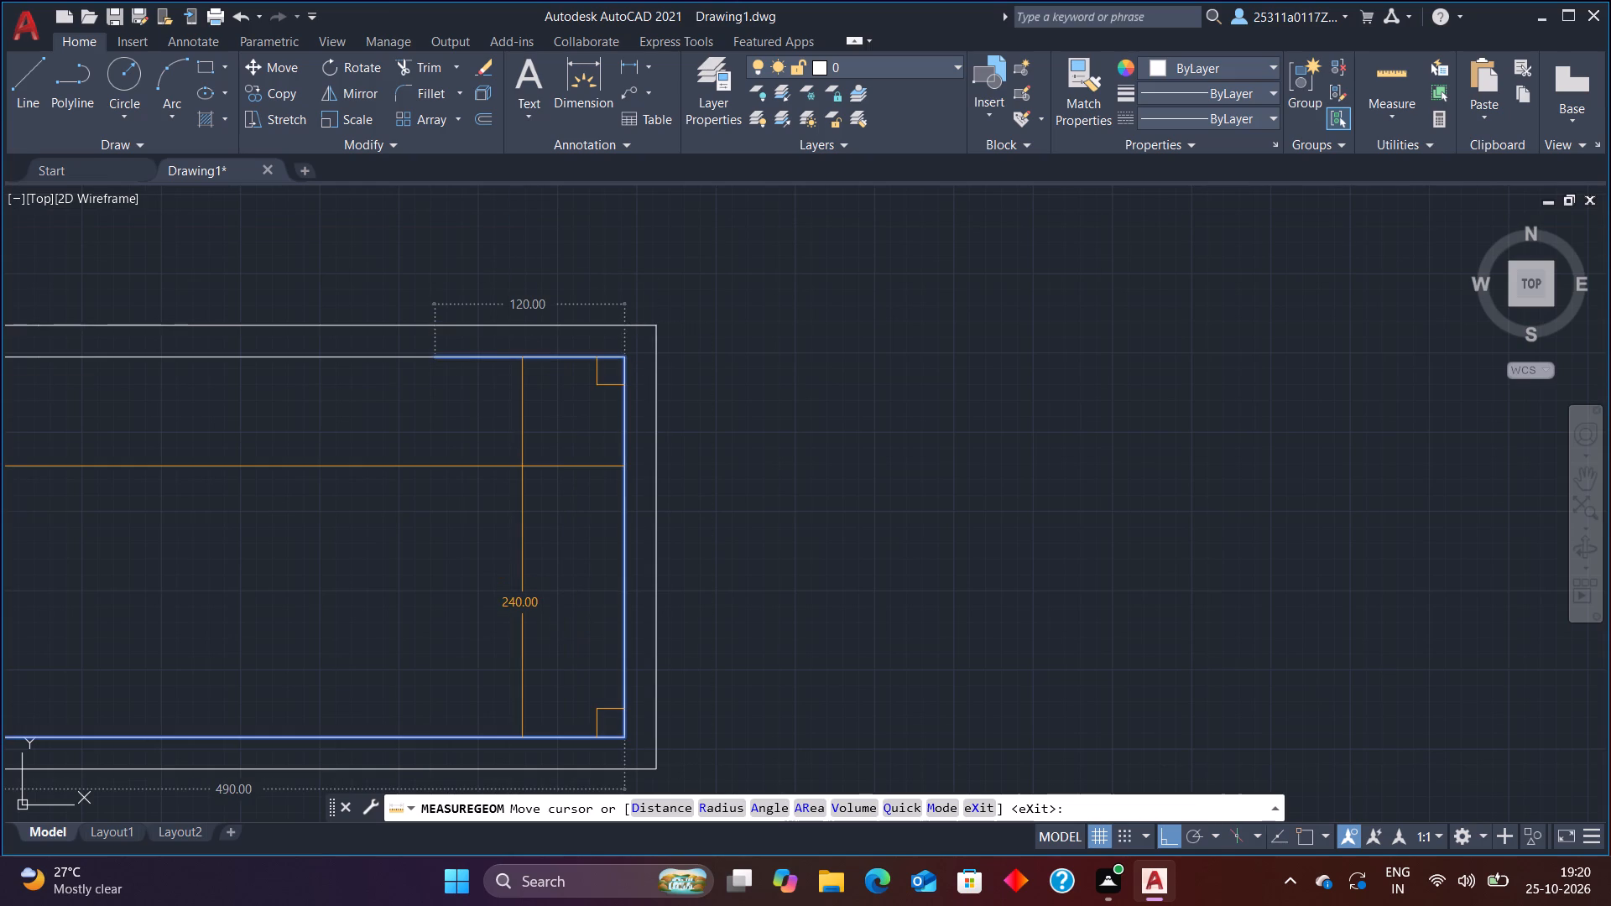
key("Escape")
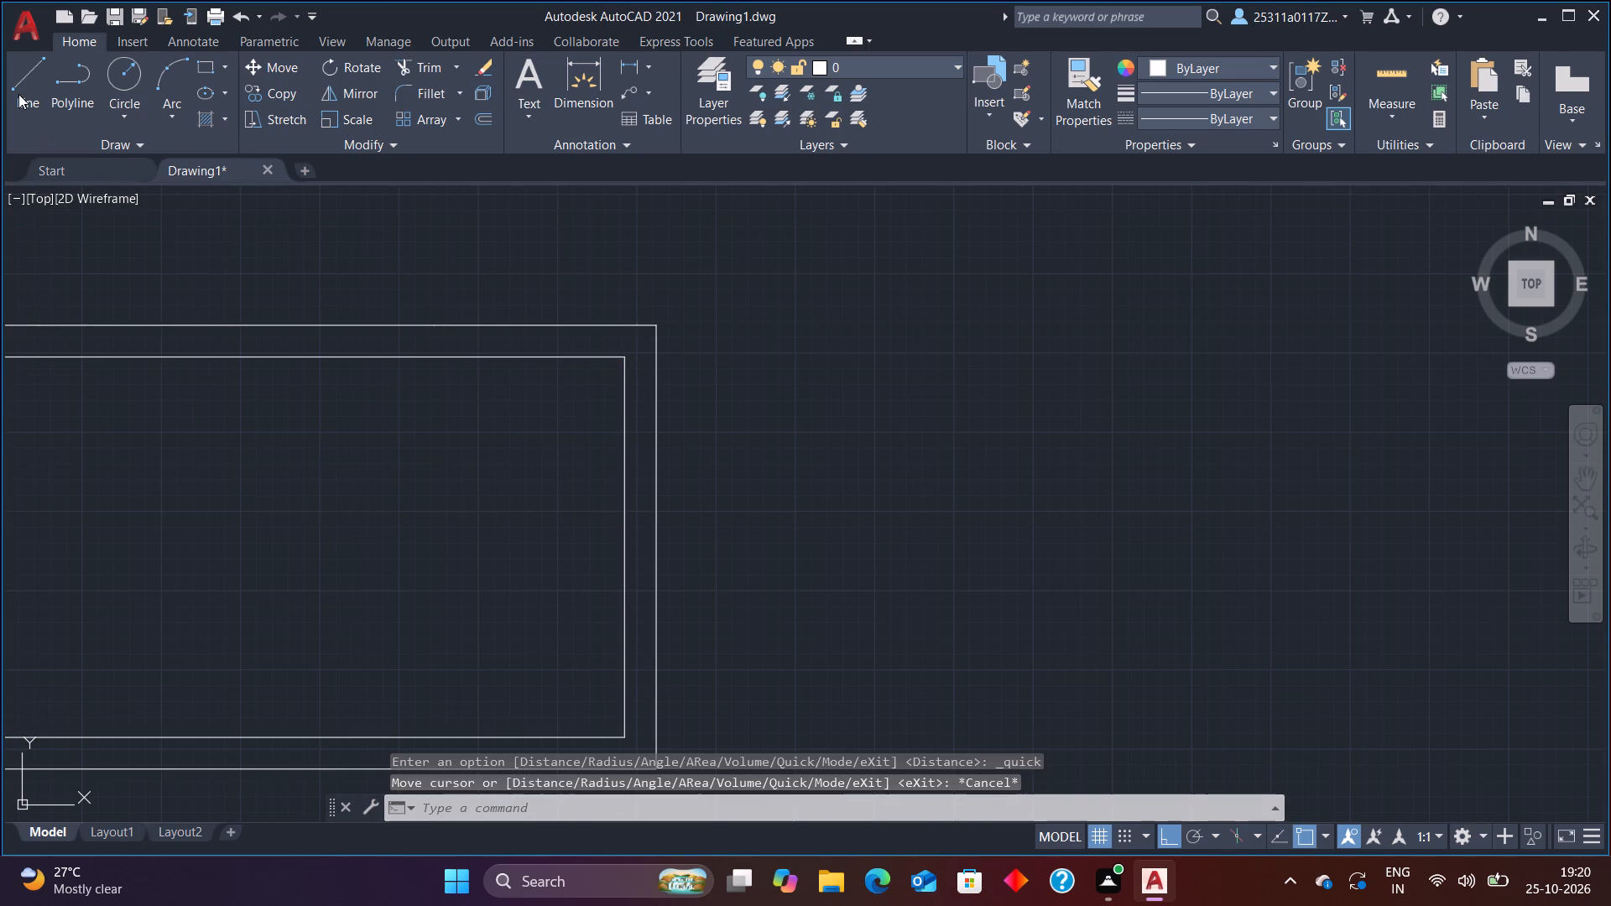
Draw a line from the inner upper-right corner 120 units down, continuing about 468 units horizontally to the left.
left_click(18, 94)
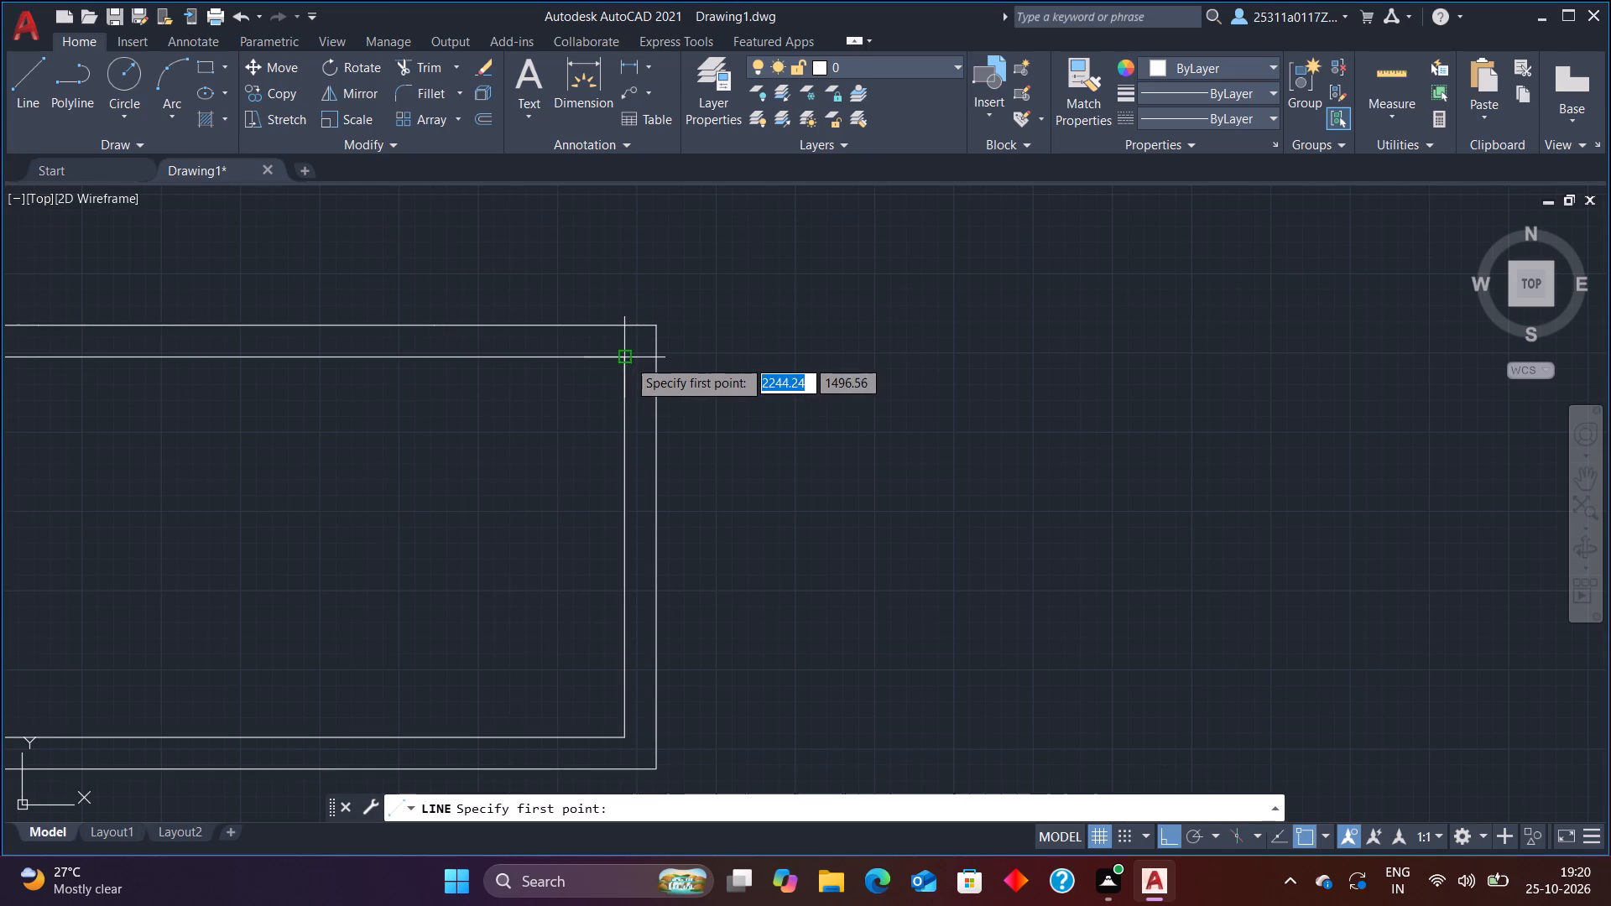
left_click(628, 359)
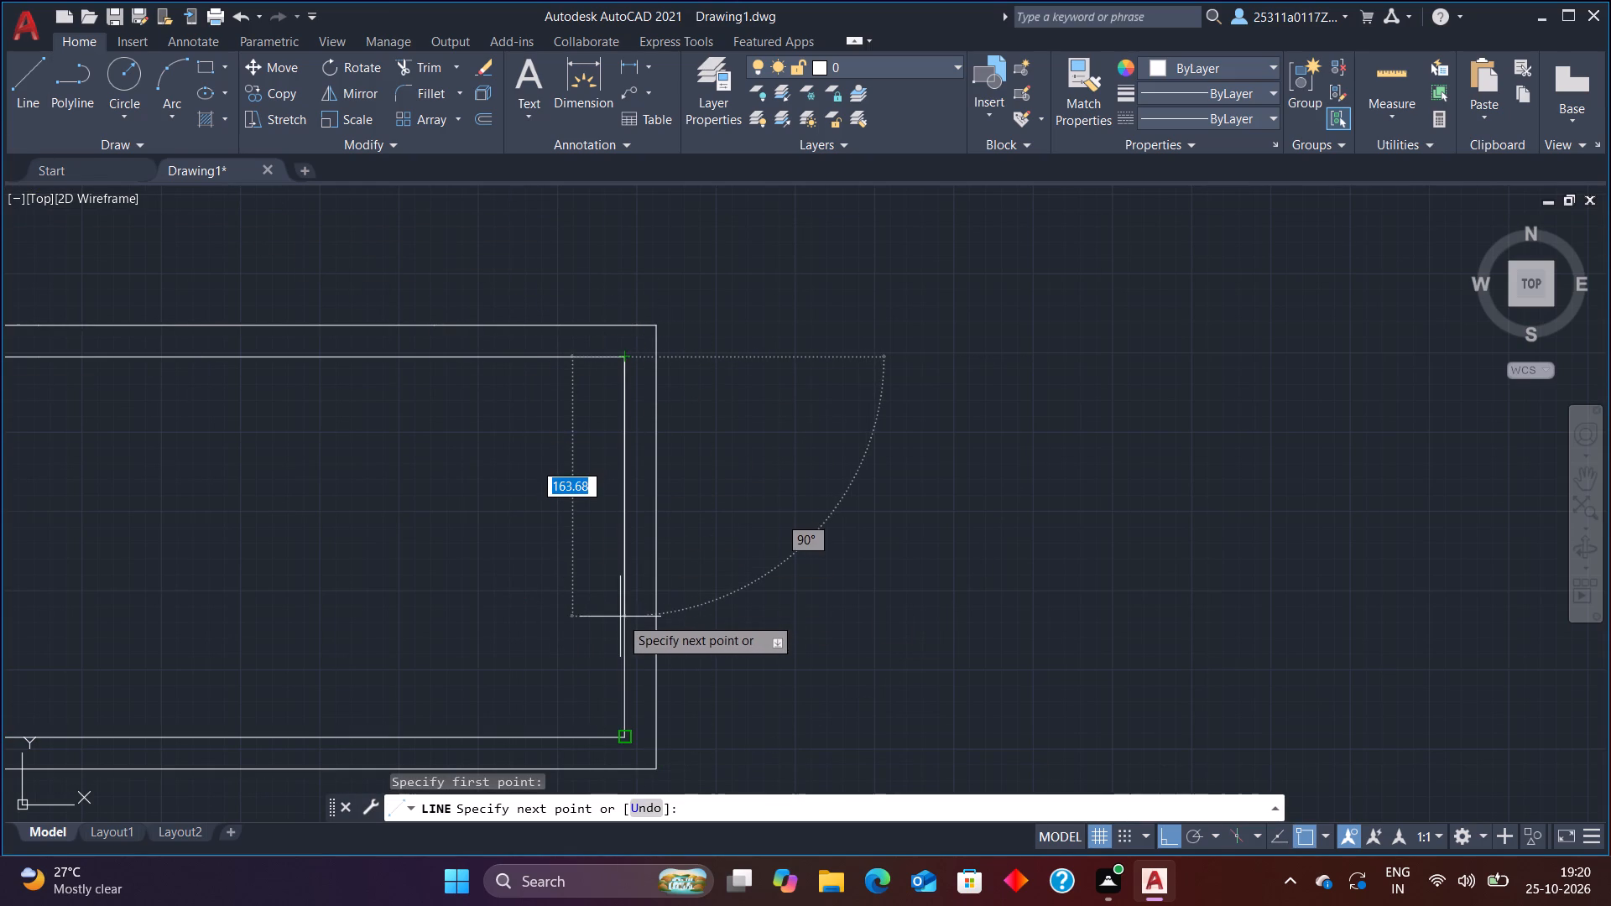
type("120")
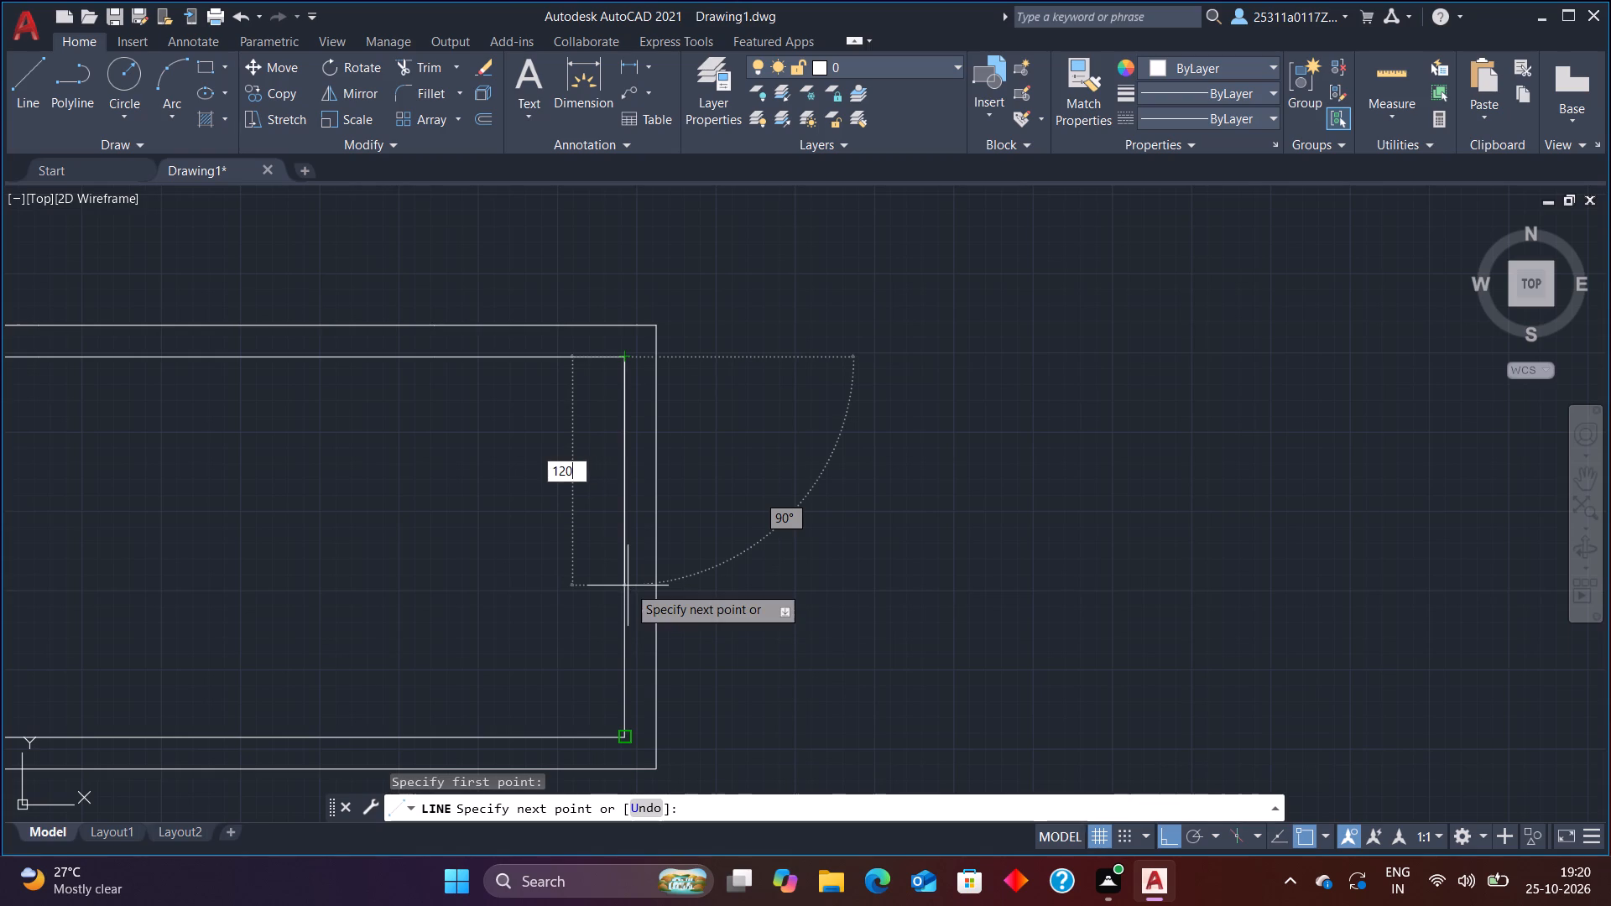
key("Return")
scroll(356, 592, "down", 3)
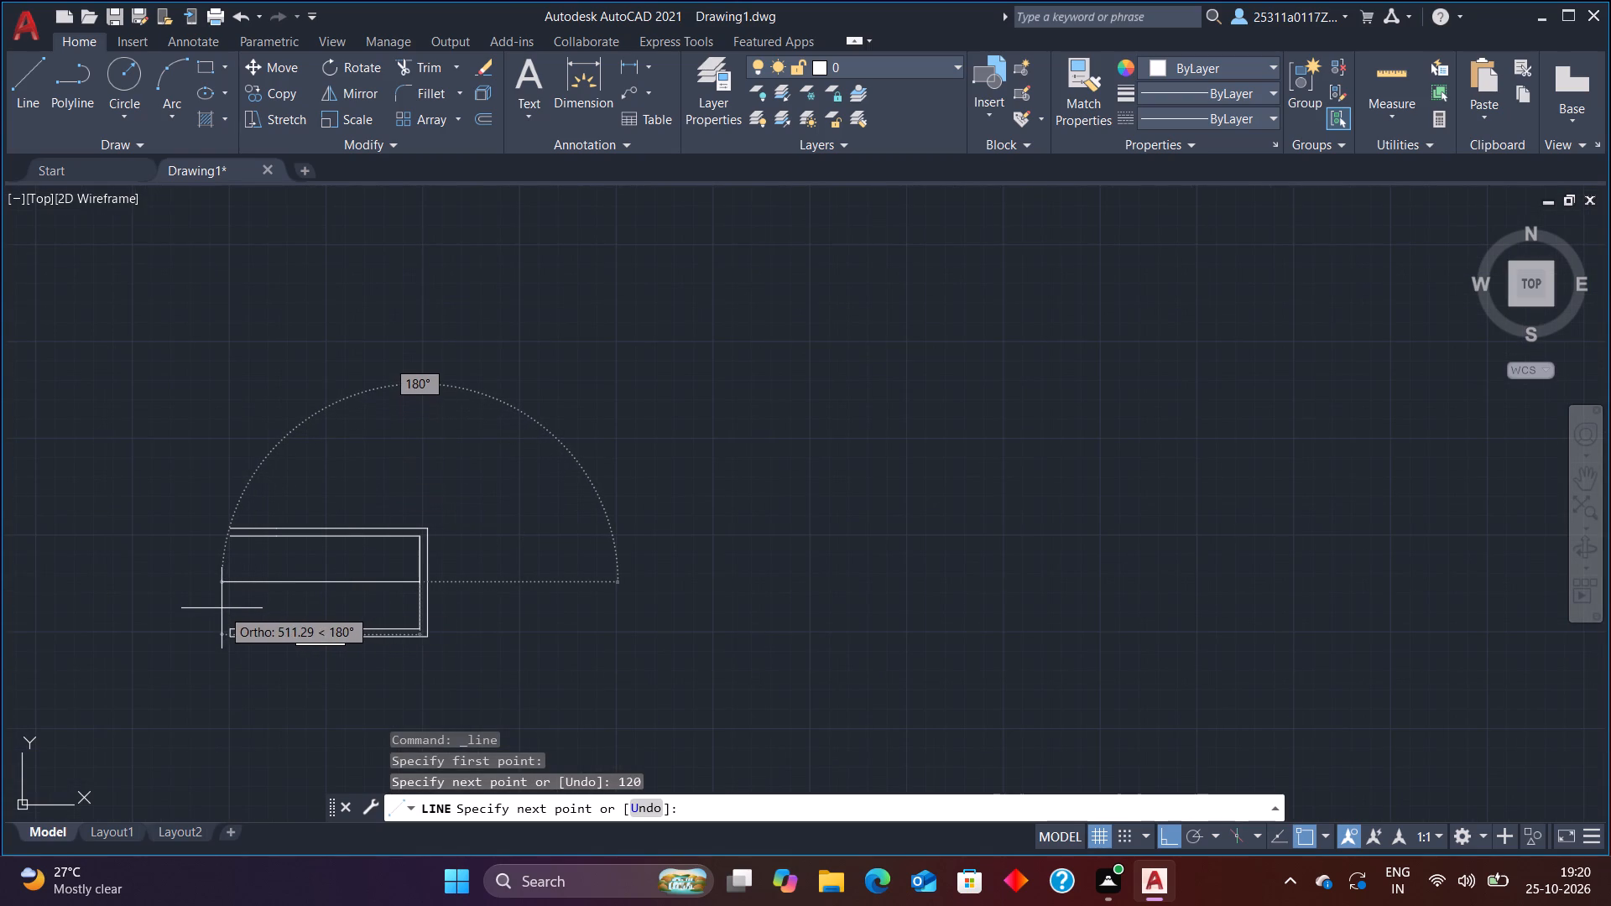
scroll(222, 608, "up", 1)
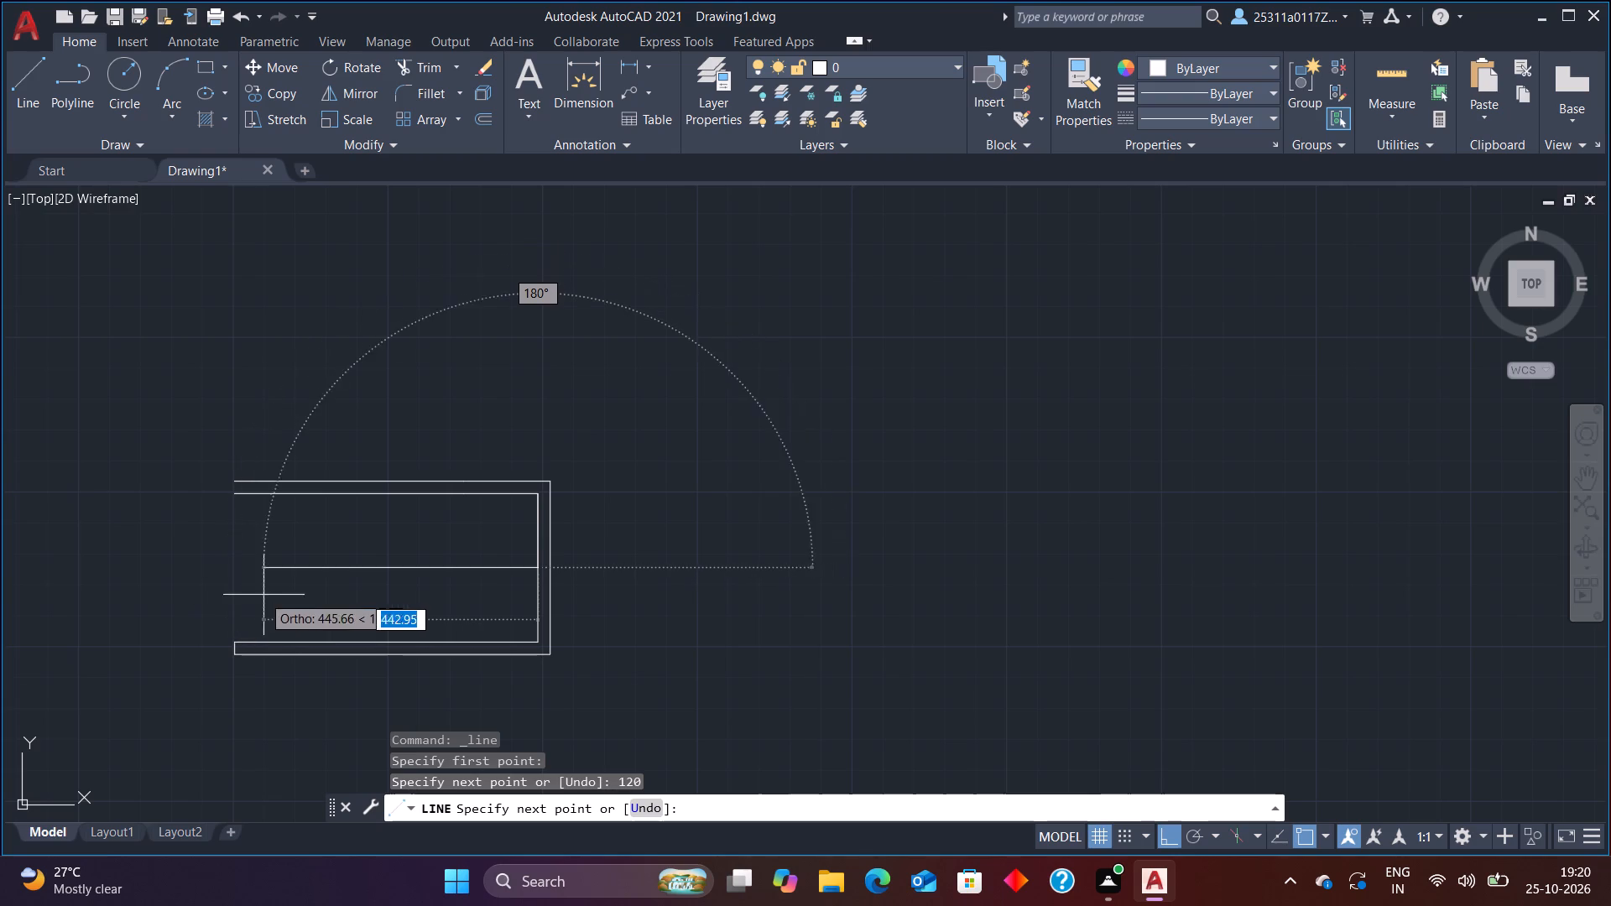
scroll(319, 584, "up", 3)
scroll(233, 627, "down", 3)
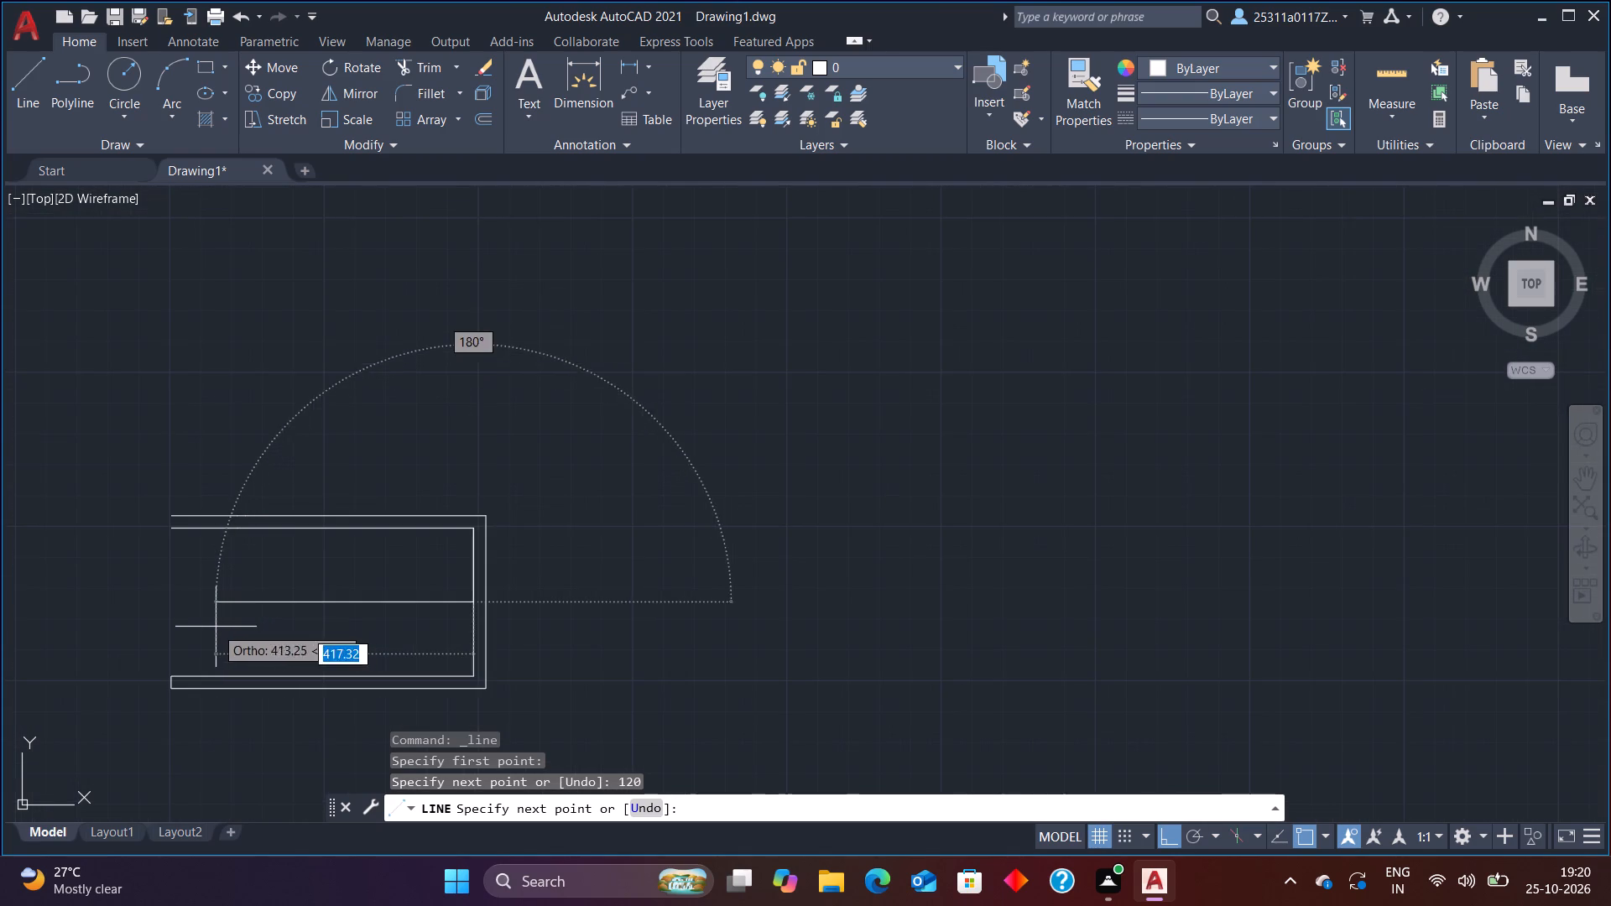
scroll(181, 627, "up", 3)
left_click(193, 617)
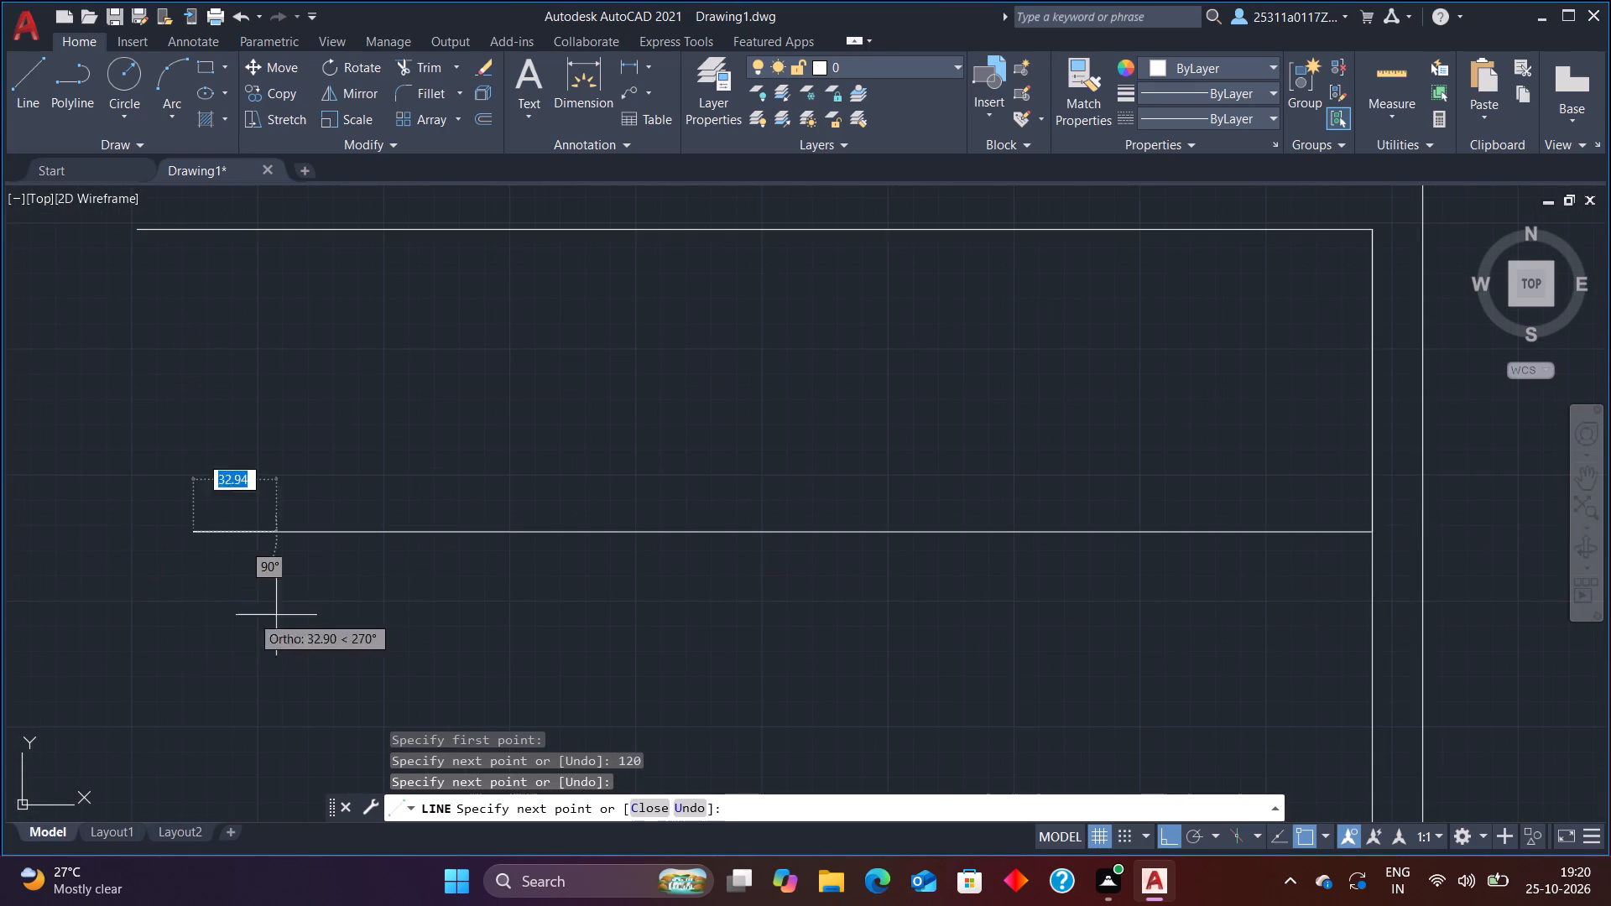
key("Escape")
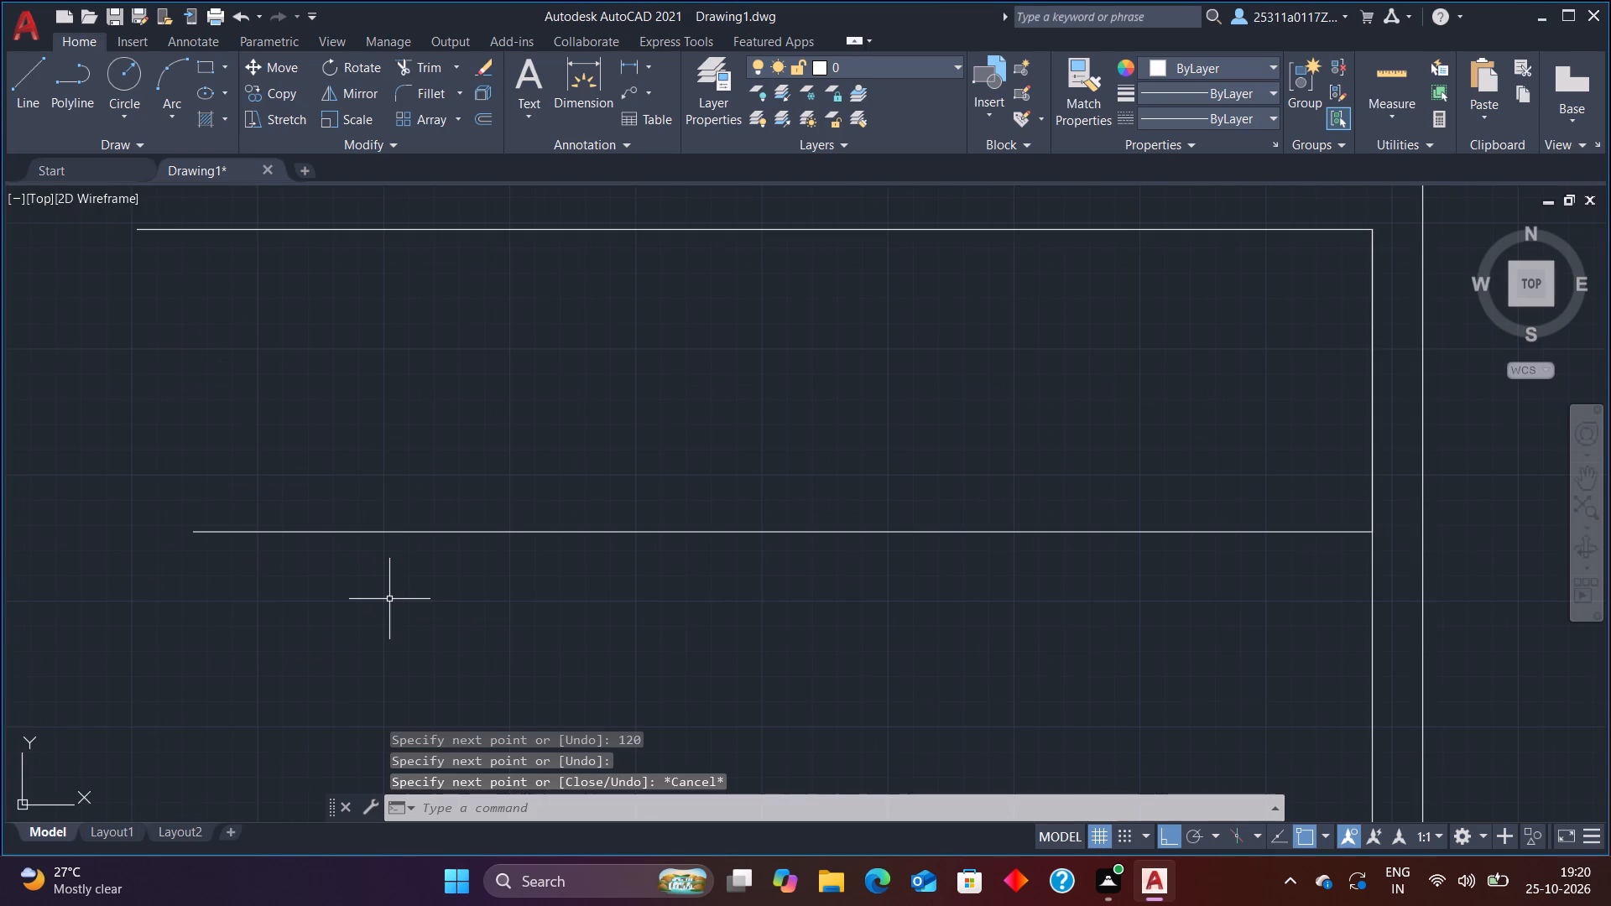
Quick-measure the inner top edge's segments, their spacing to the outer line, and the new horizontal line.
scroll(310, 570, "down", 5)
scroll(376, 534, "up", 4)
scroll(354, 555, "down", 3)
scroll(256, 605, "up", 2)
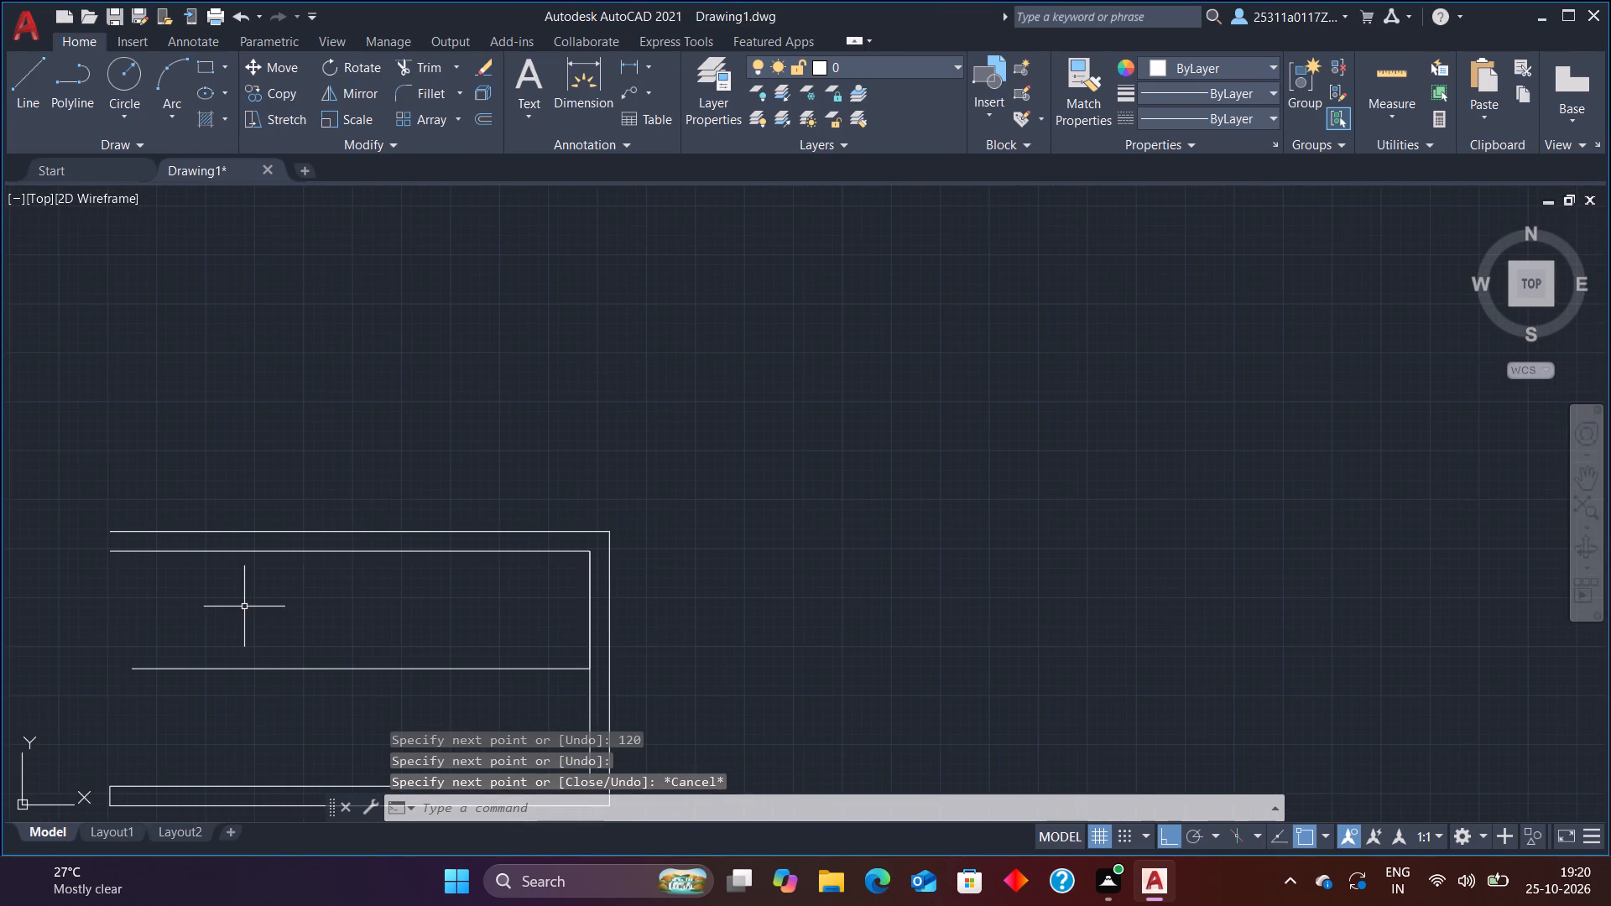
left_click(1389, 76)
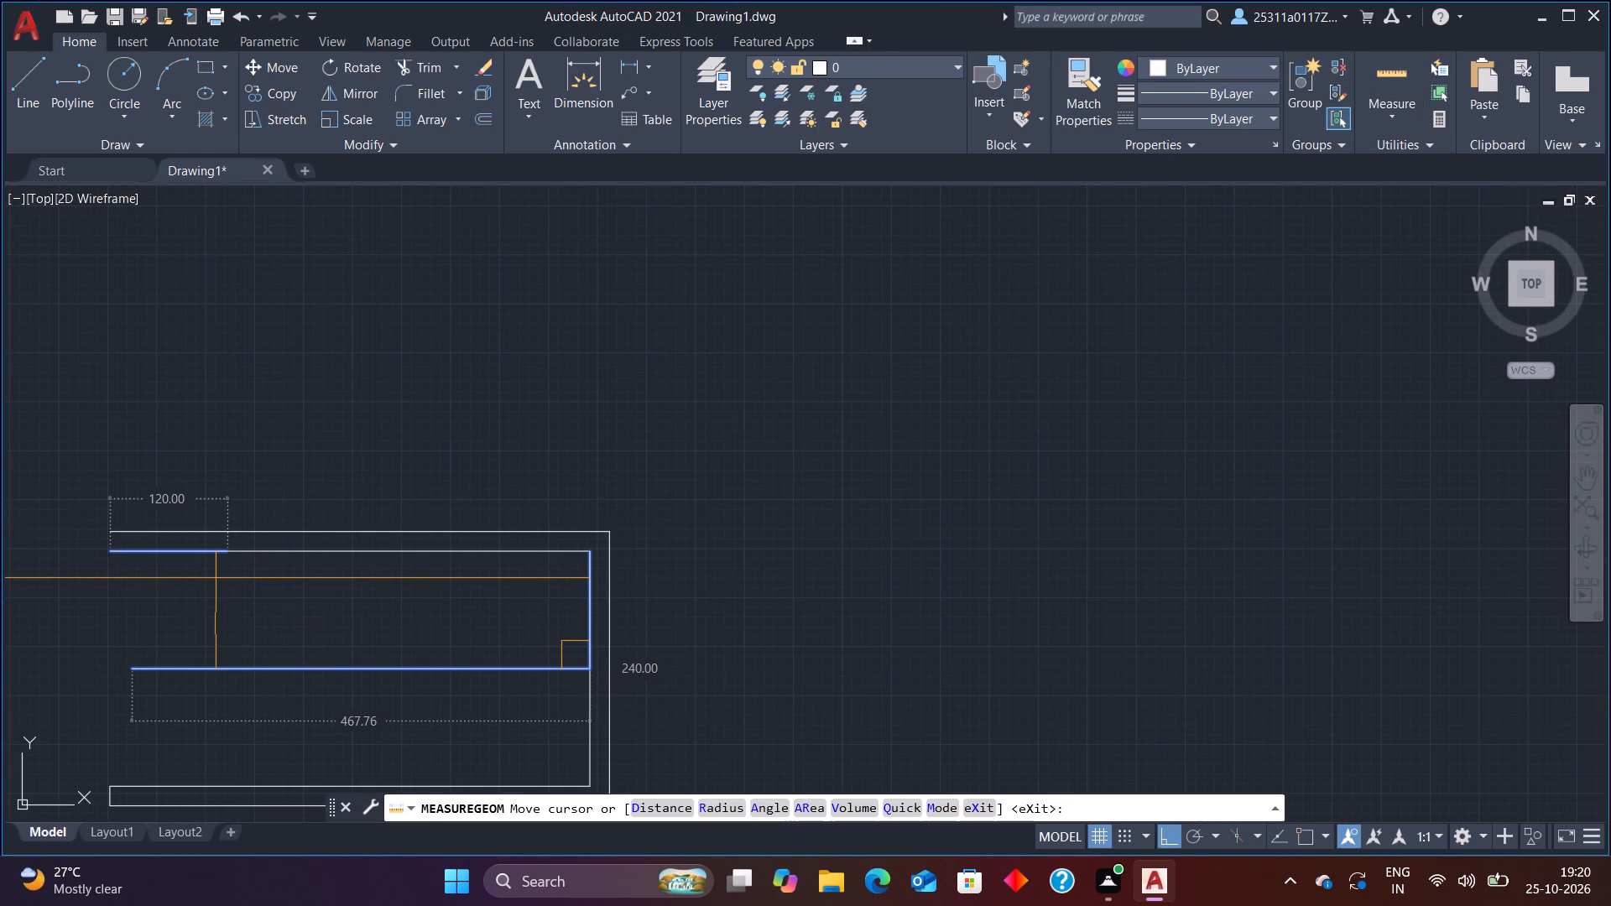
left_click(283, 550)
left_click(305, 551)
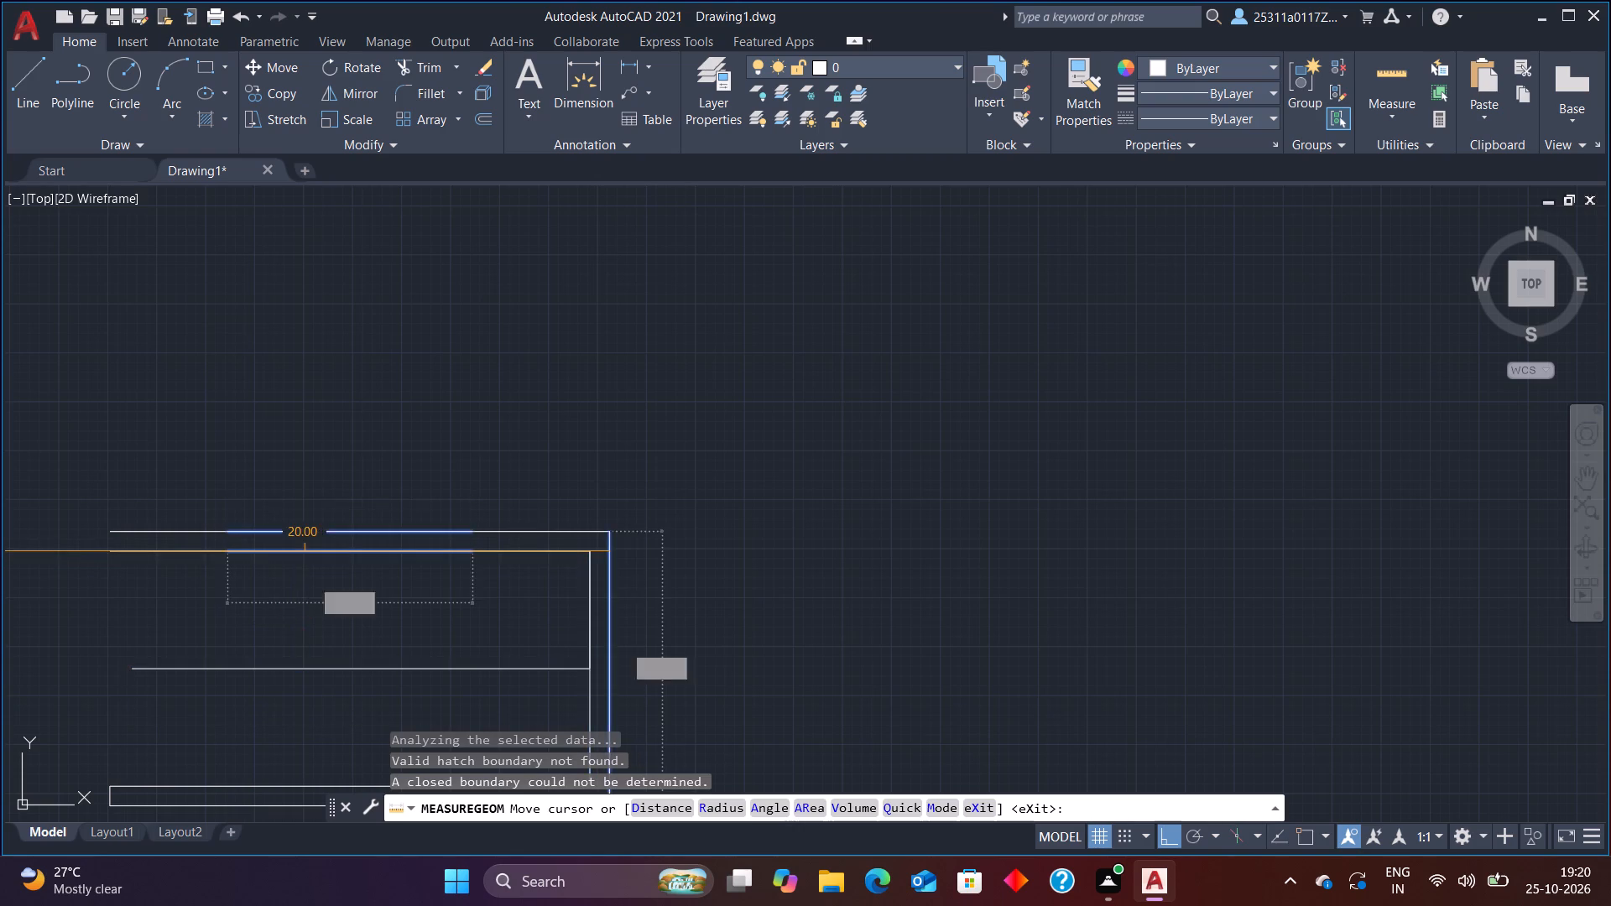
scroll(305, 551, "up", 5)
left_click(321, 572)
scroll(321, 575, "down", 3)
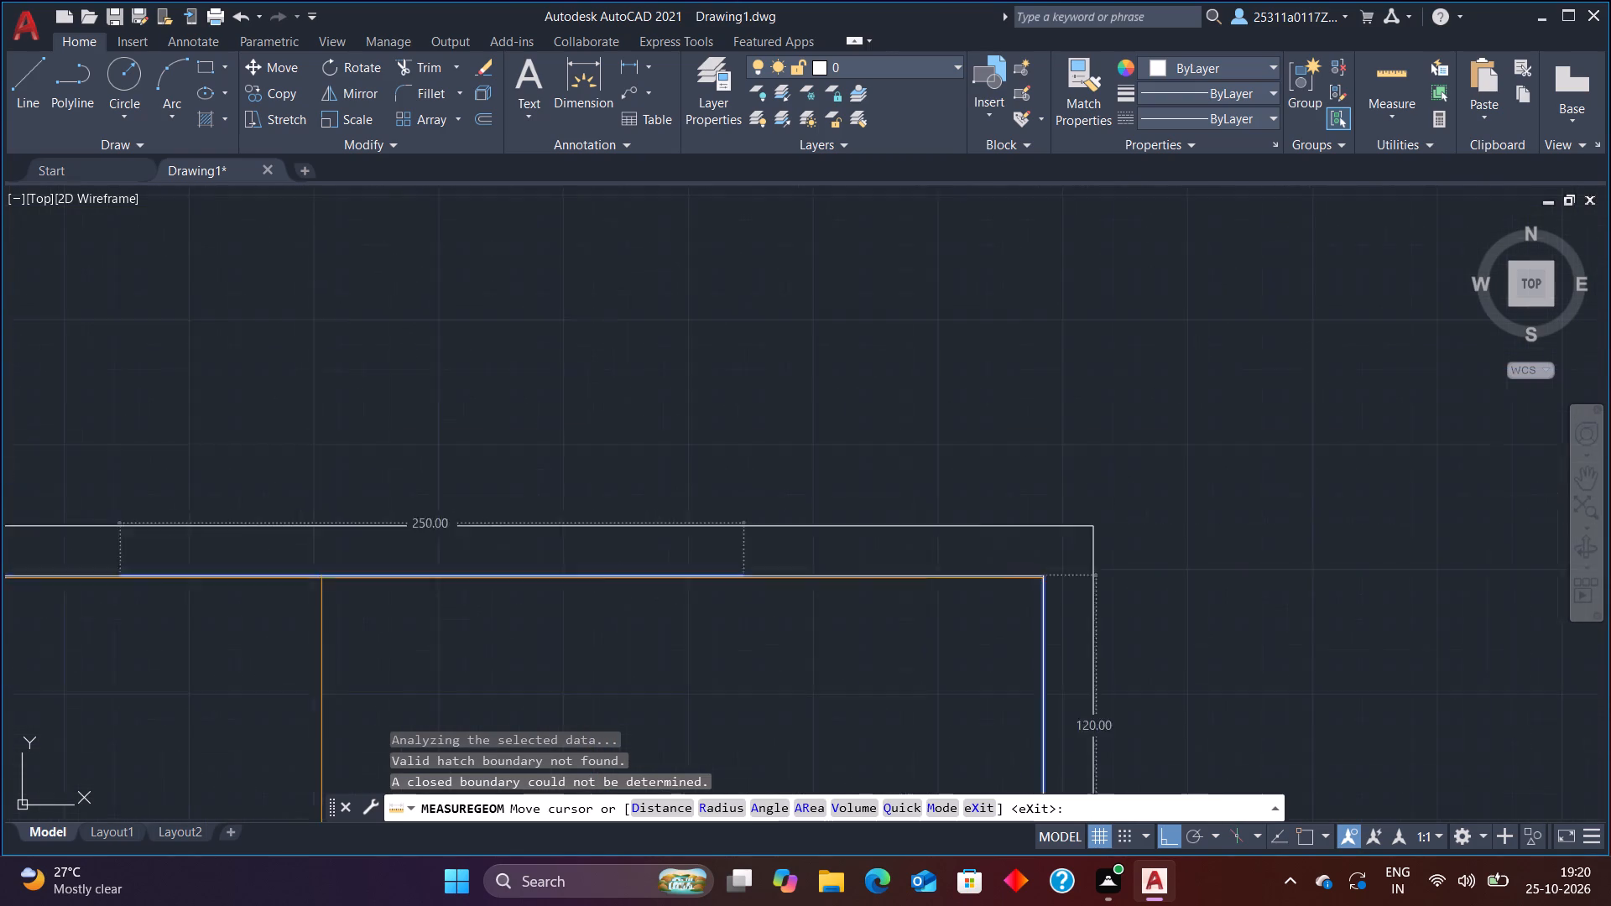
scroll(321, 579, "down", 2)
scroll(315, 620, "up", 3)
scroll(315, 620, "down", 1)
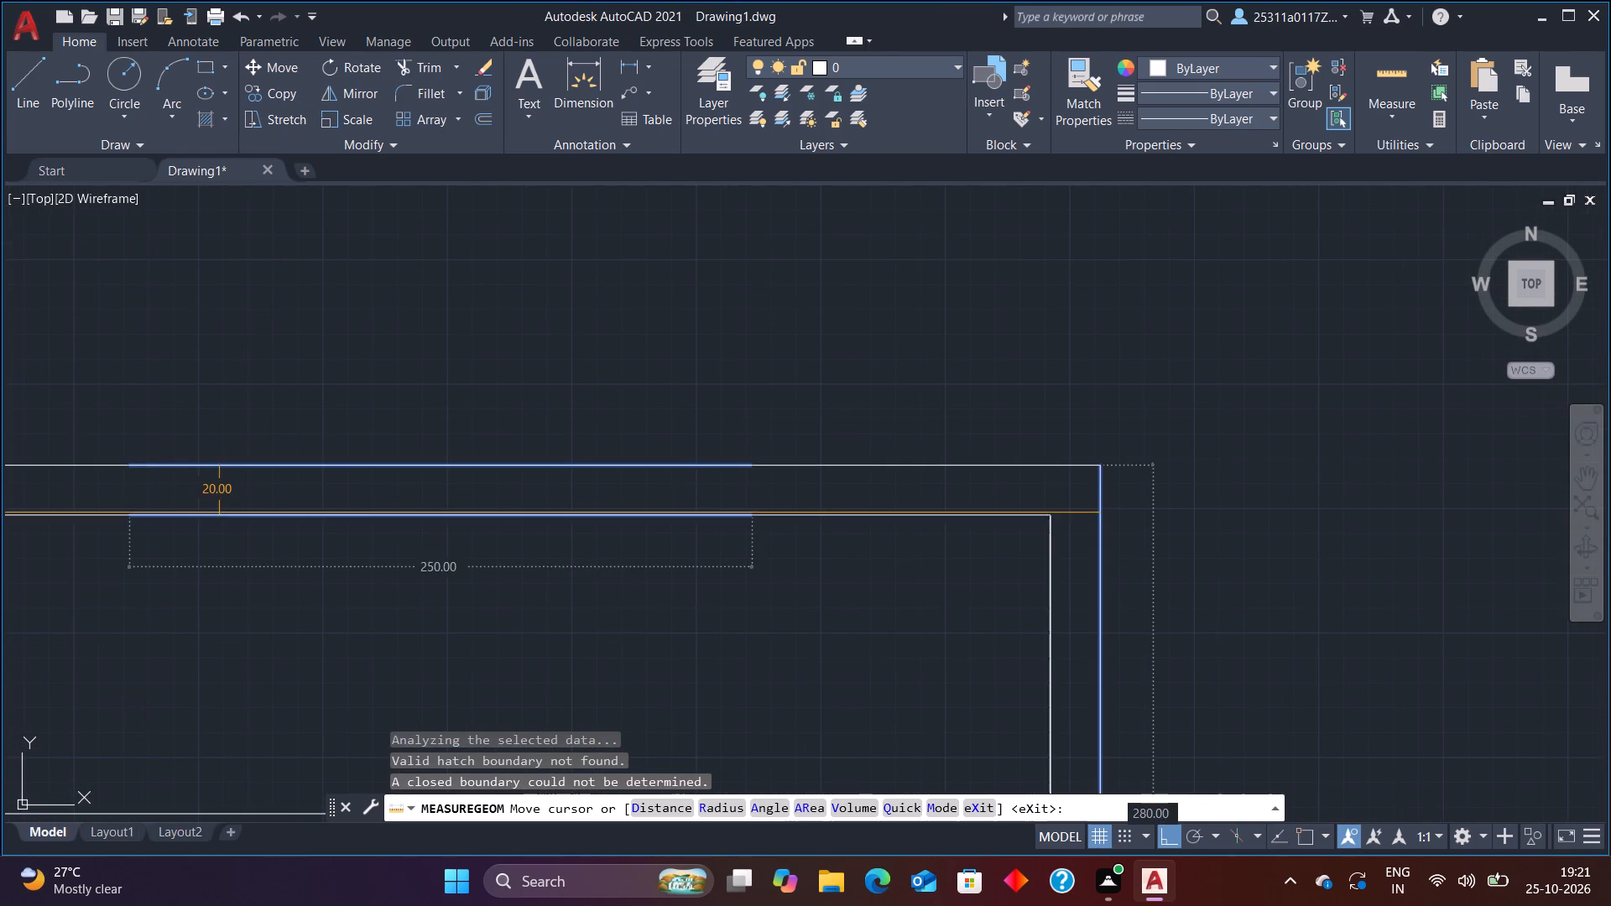
scroll(220, 514, "up", 1)
scroll(220, 514, "down", 1)
scroll(217, 515, "up", 2)
scroll(215, 515, "down", 1)
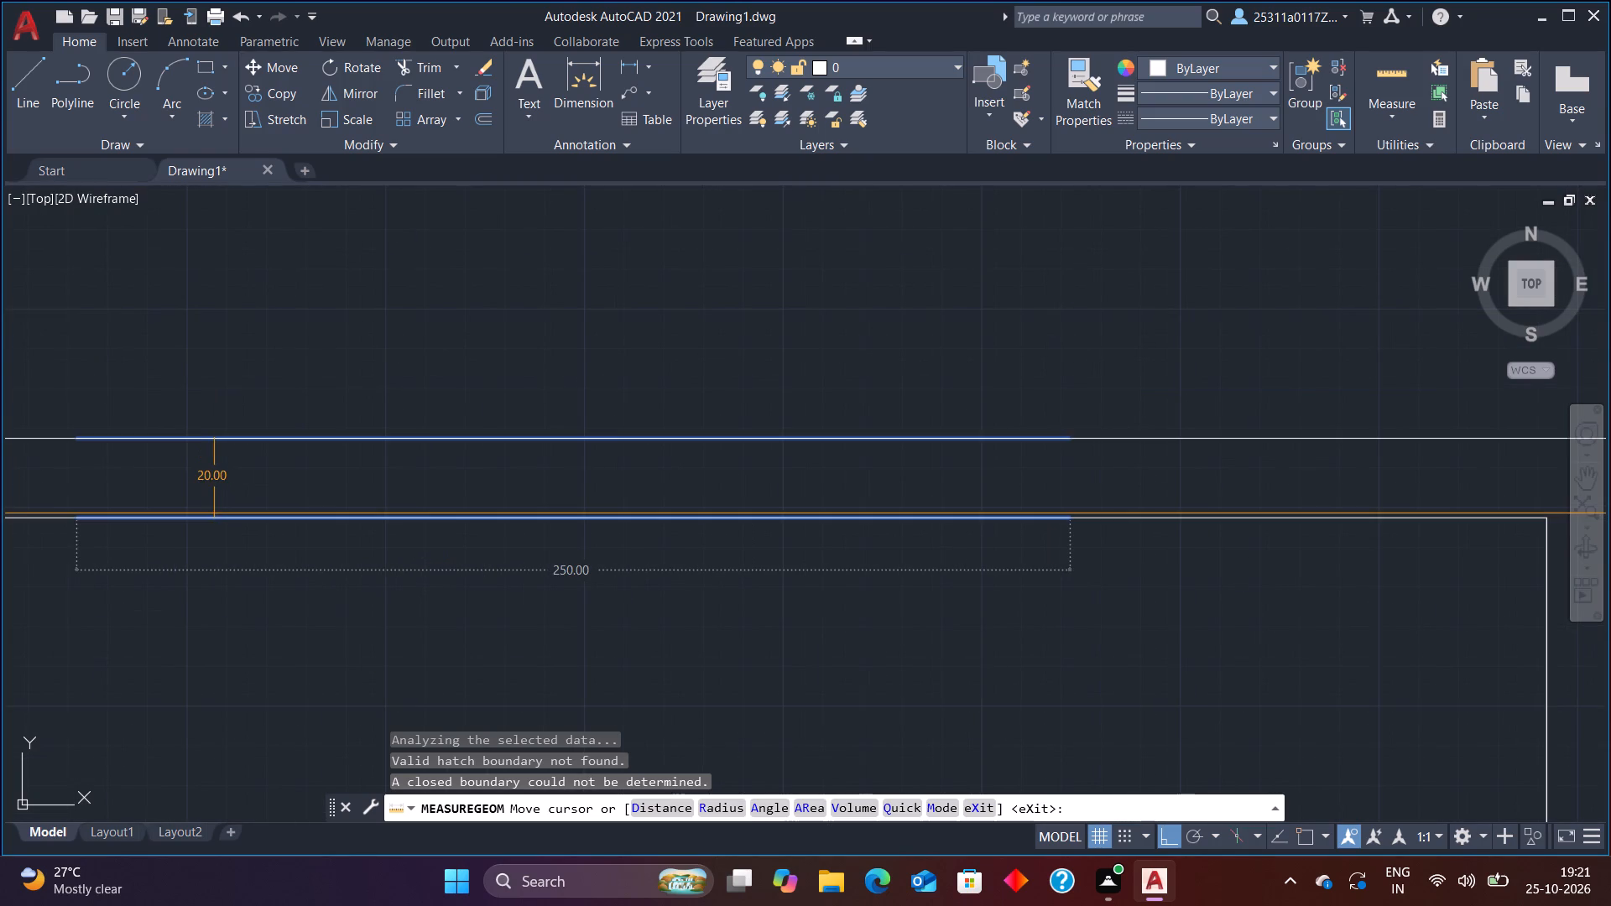
scroll(147, 430, "down", 1)
scroll(147, 497, "up", 1)
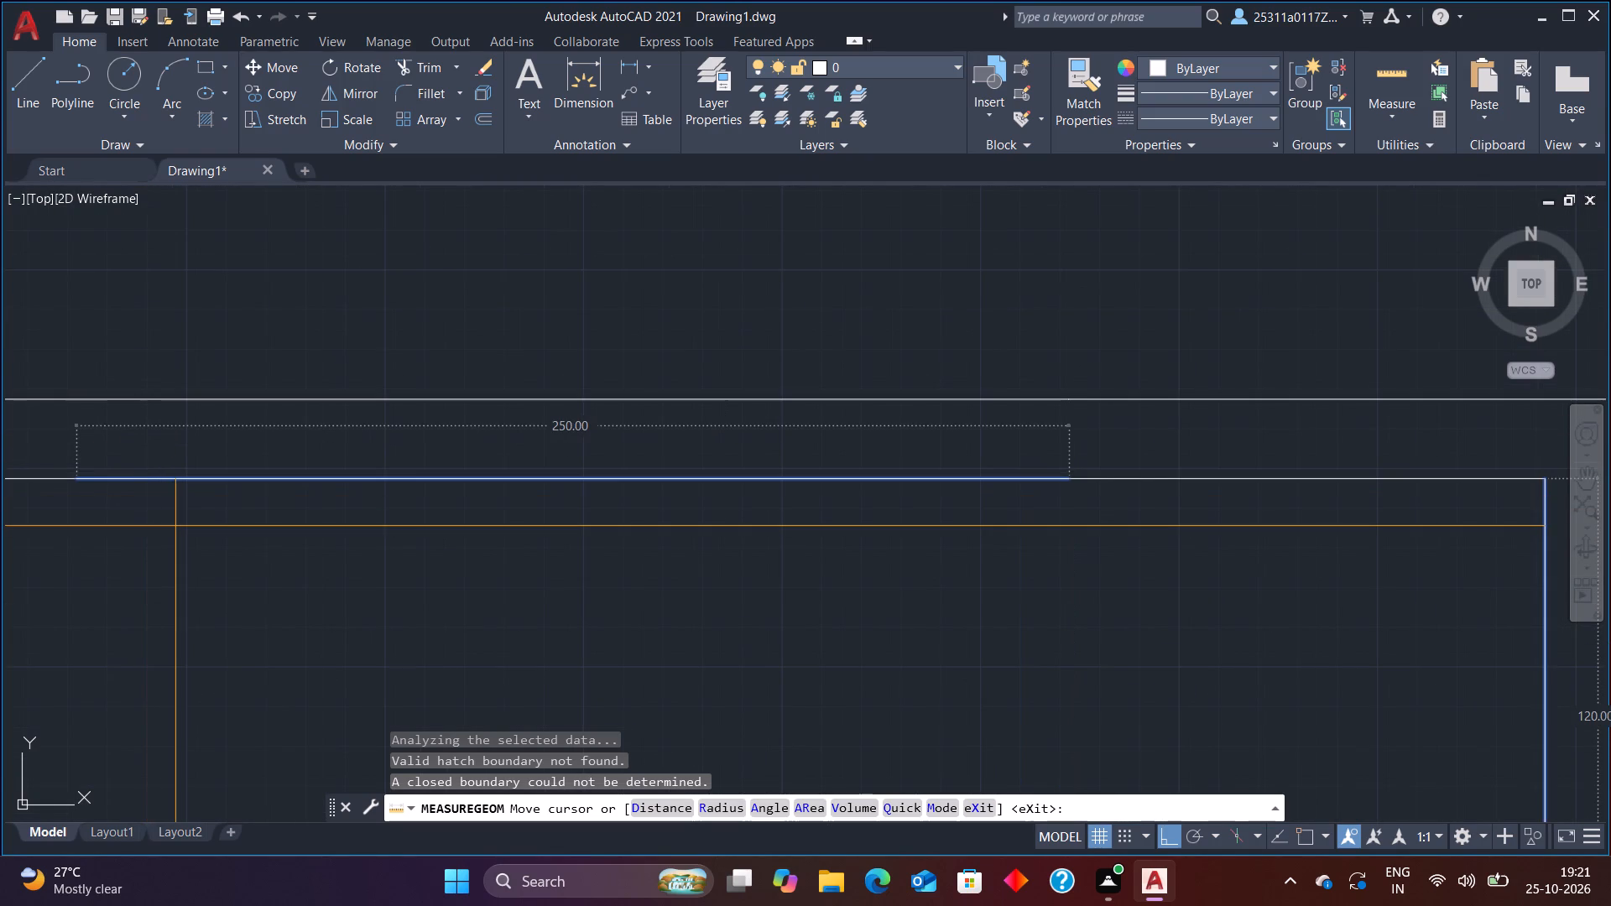
key("Escape")
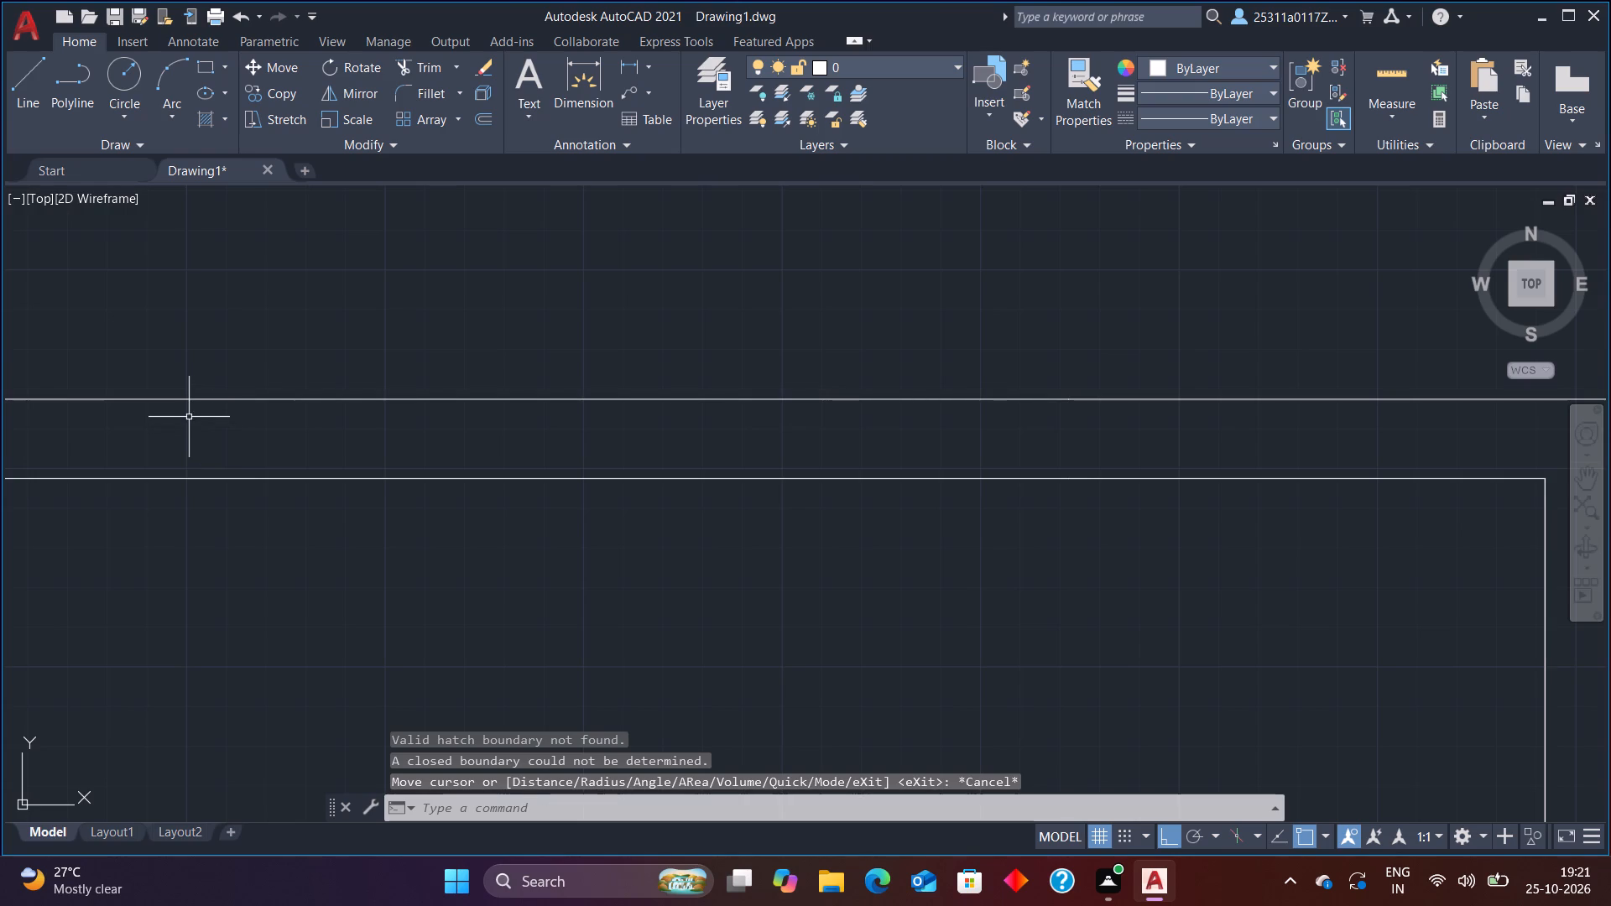
Dimension the middle segment of the inner top edge, placing the dimension line just below it inside the outline.
left_click(555, 74)
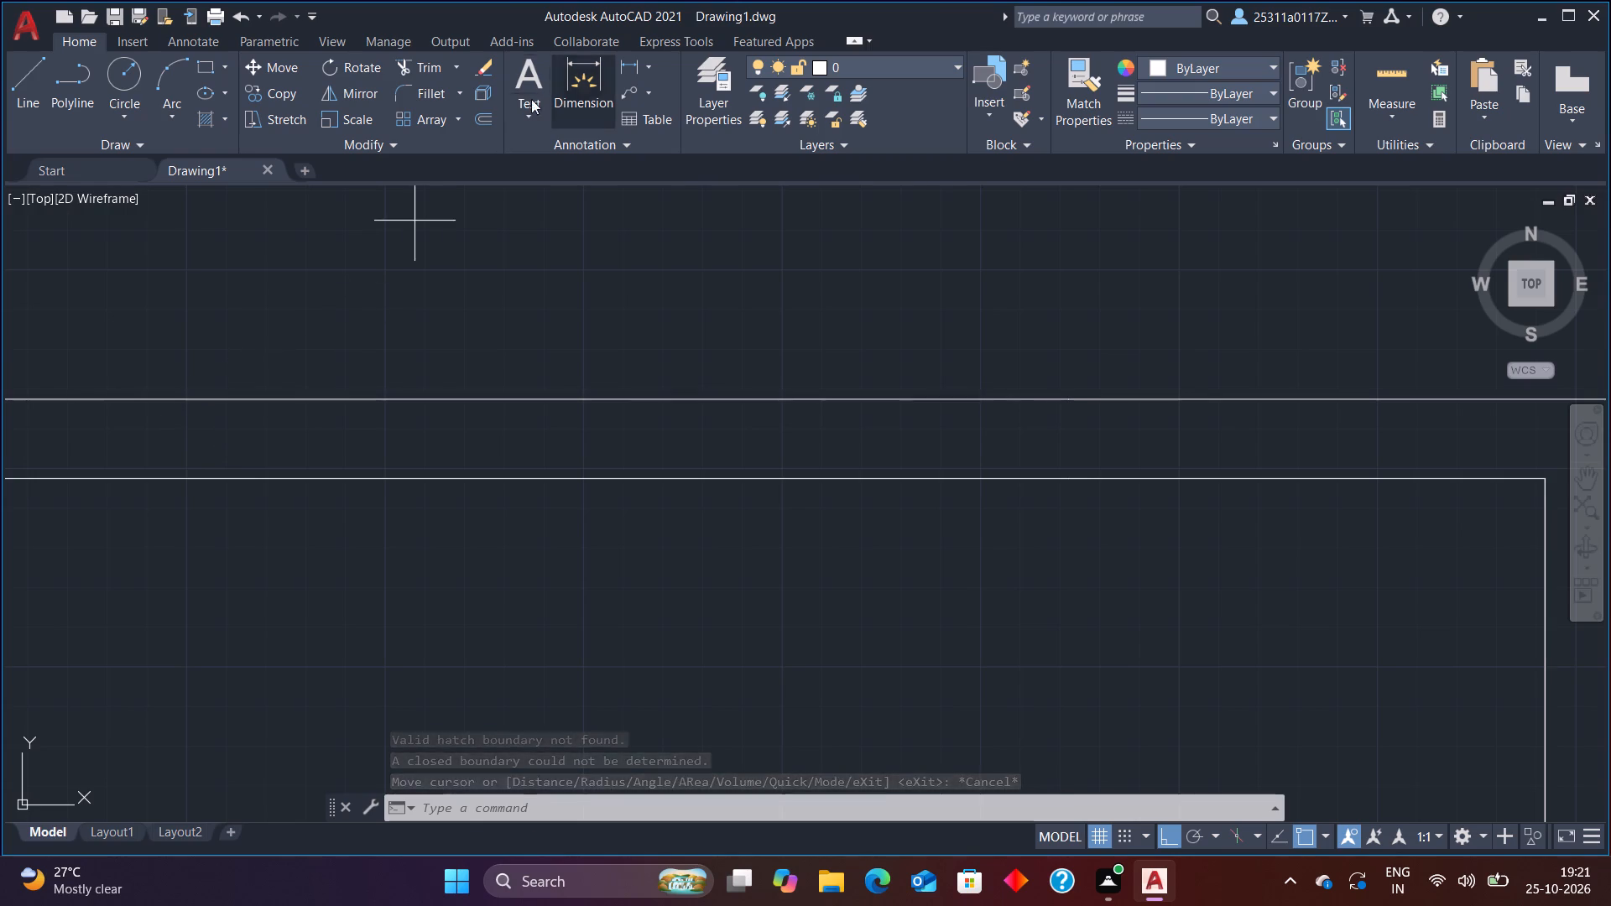
left_click(249, 479)
scroll(233, 591, "up", 2)
scroll(233, 591, "down", 1)
left_click(232, 592)
scroll(232, 592, "down", 3)
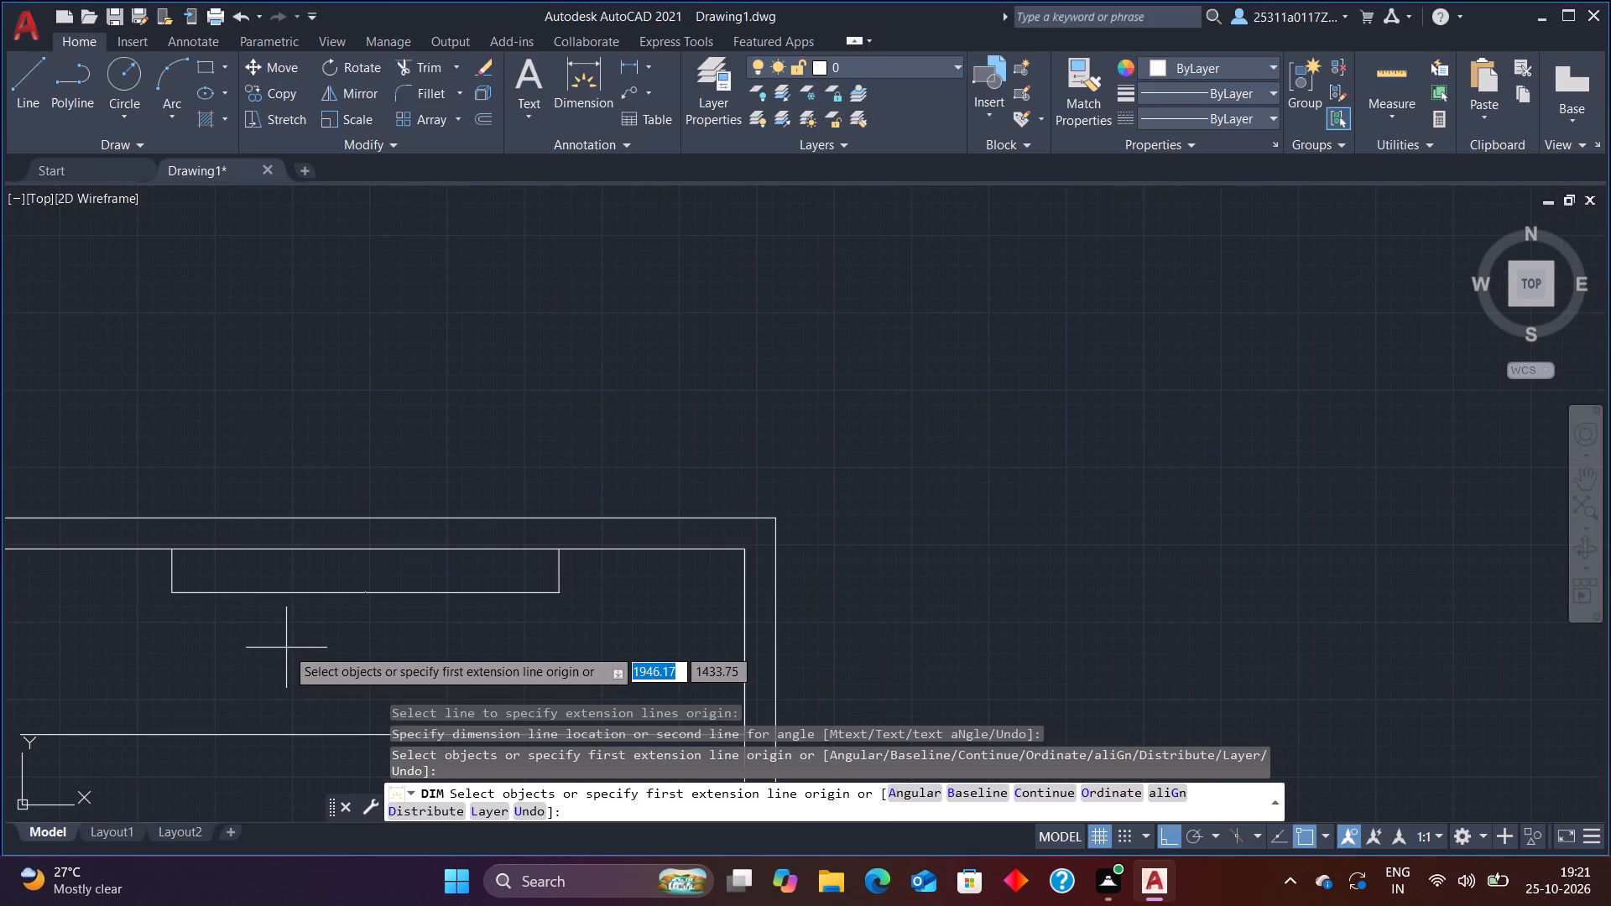
scroll(149, 667, "down", 1)
scroll(138, 668, "up", 1)
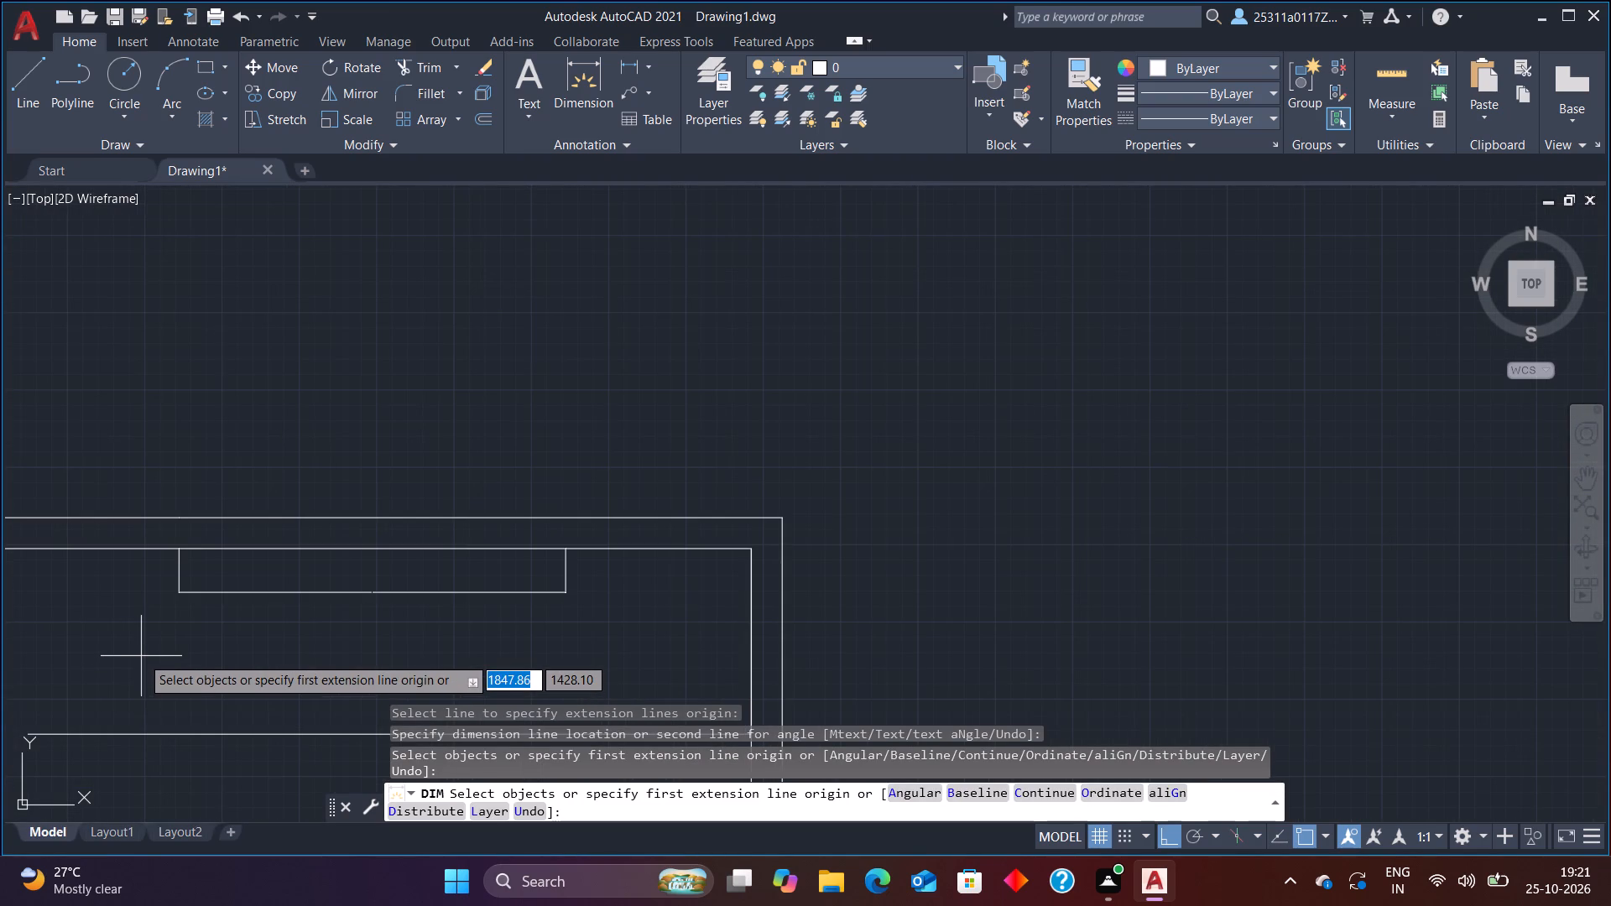
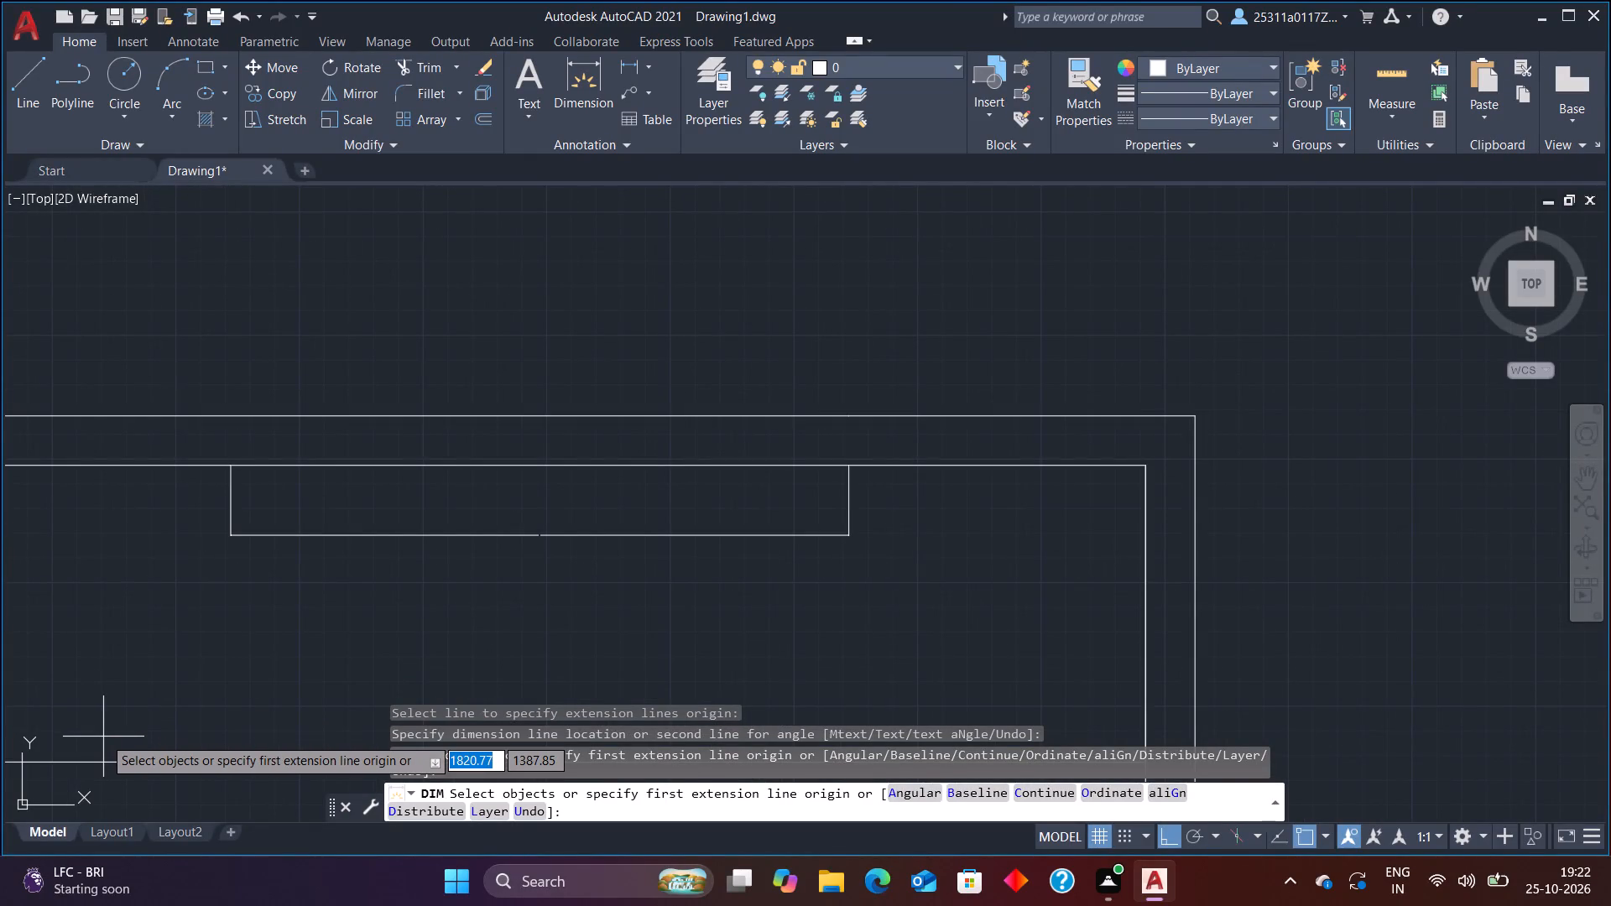
Load the ACAD_ISO02W100 ISO dash linetype and make it the current linetype.
scroll(103, 737, "down", 4)
scroll(102, 723, "up", 4)
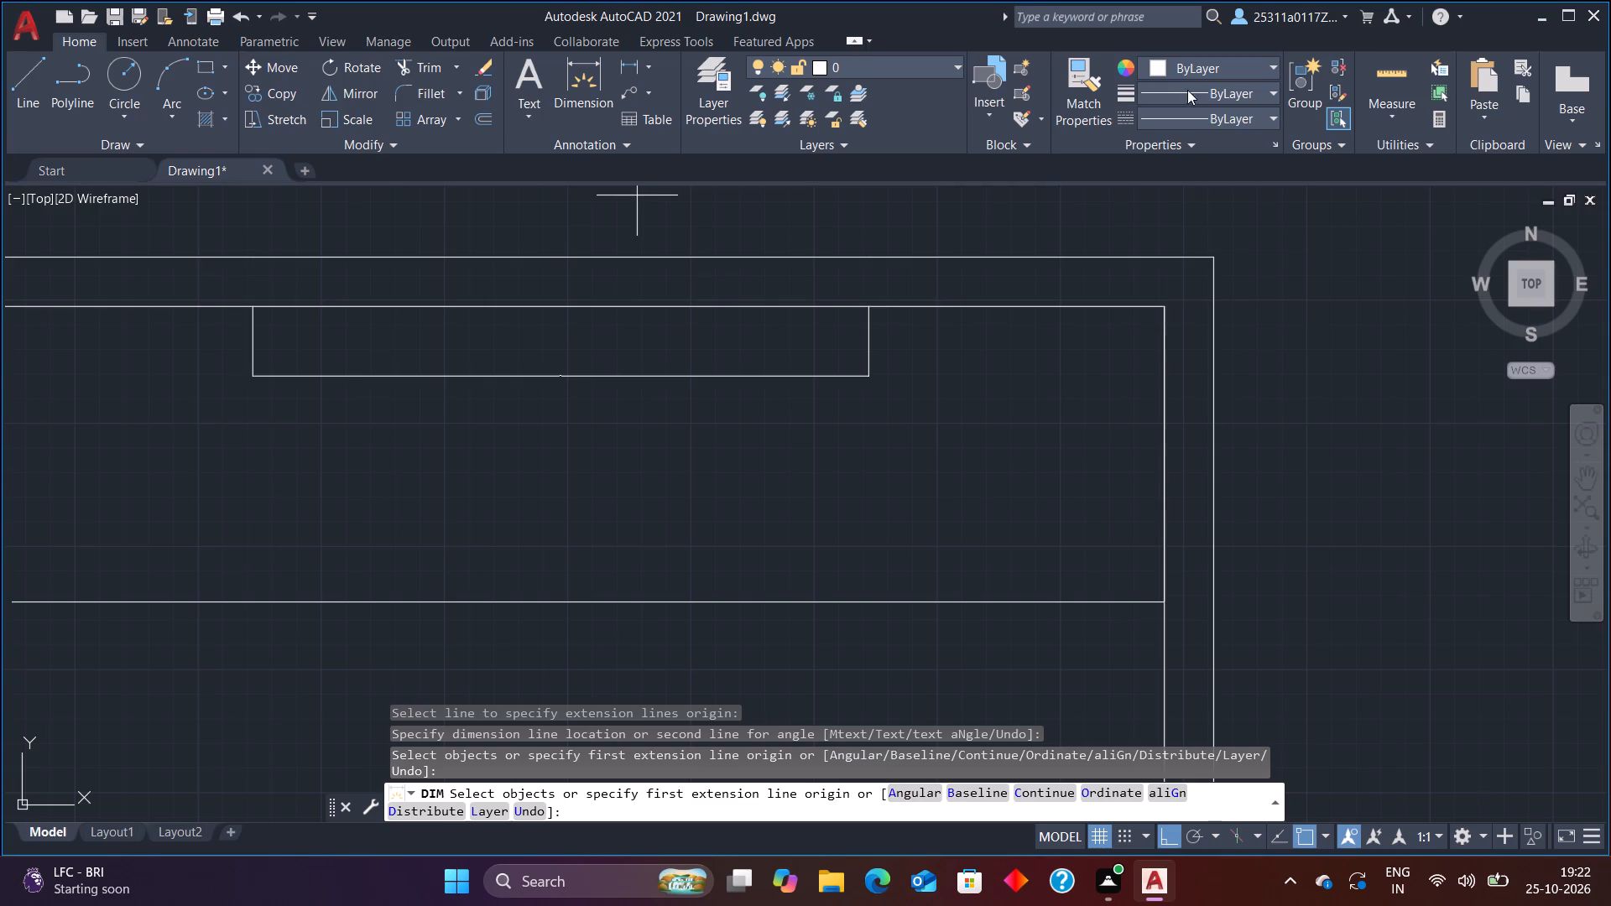
left_click(1206, 112)
left_click(1188, 227)
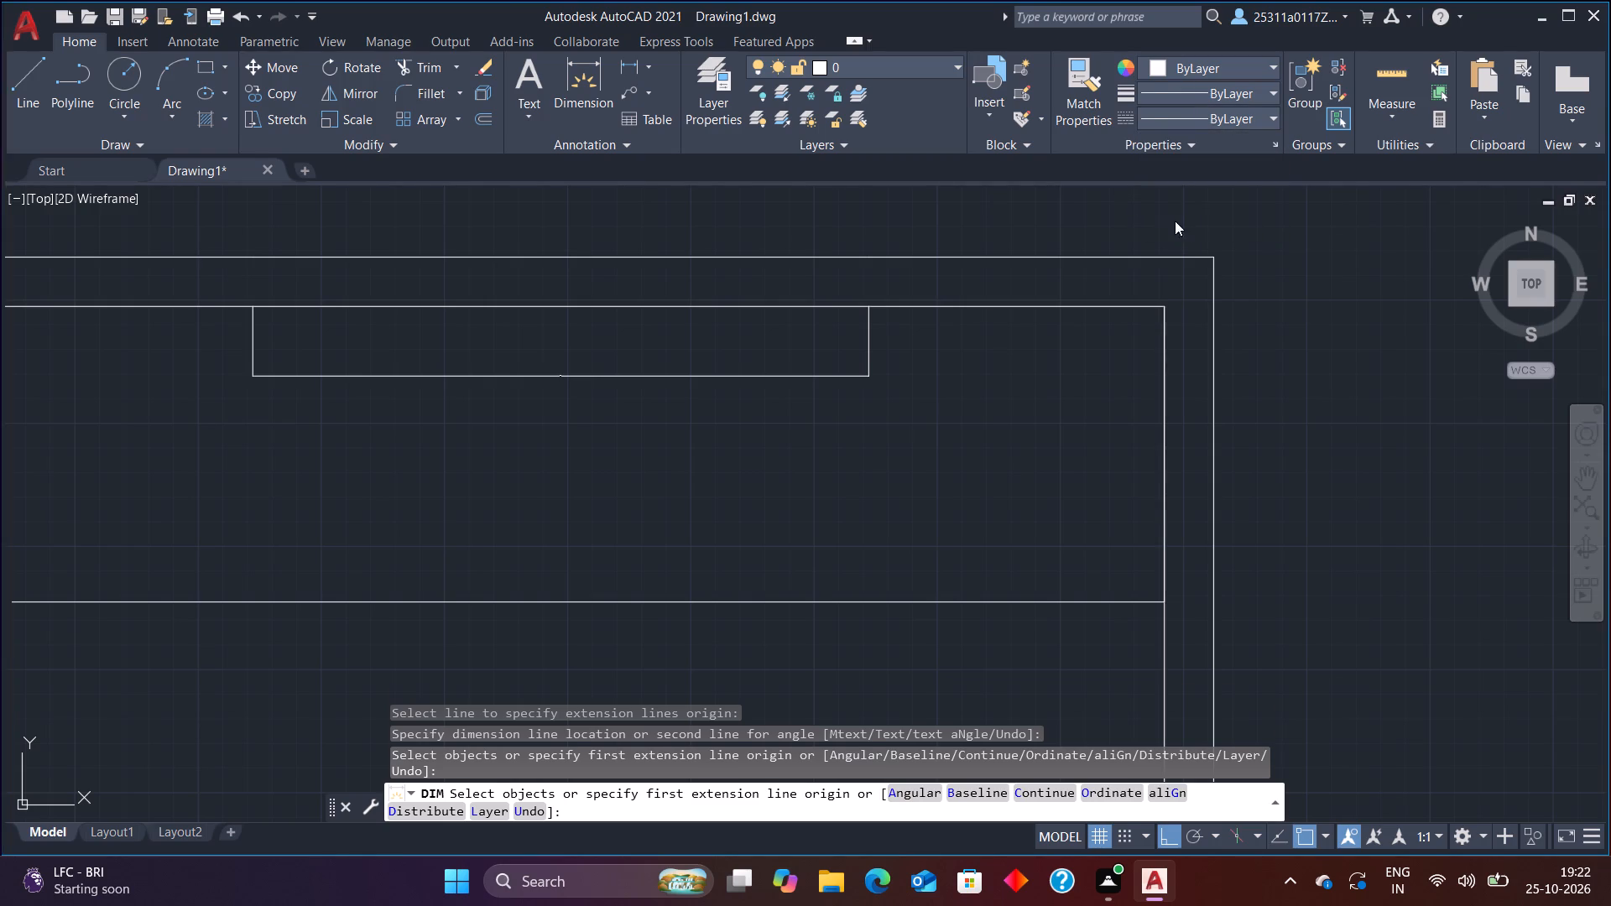
left_click(1015, 265)
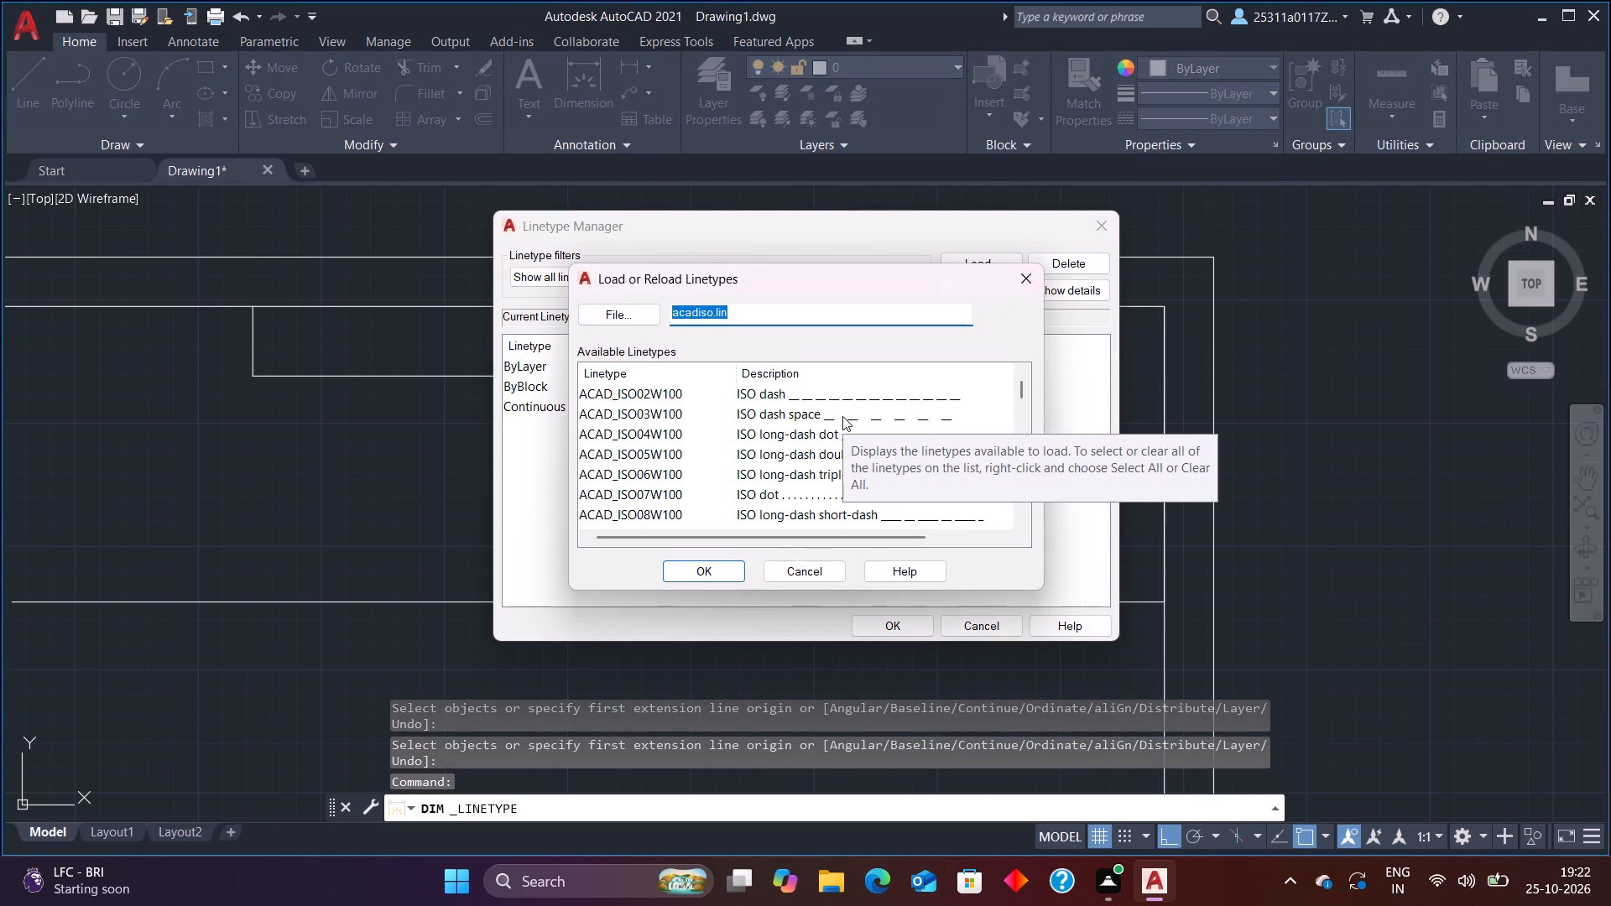
left_click(858, 398)
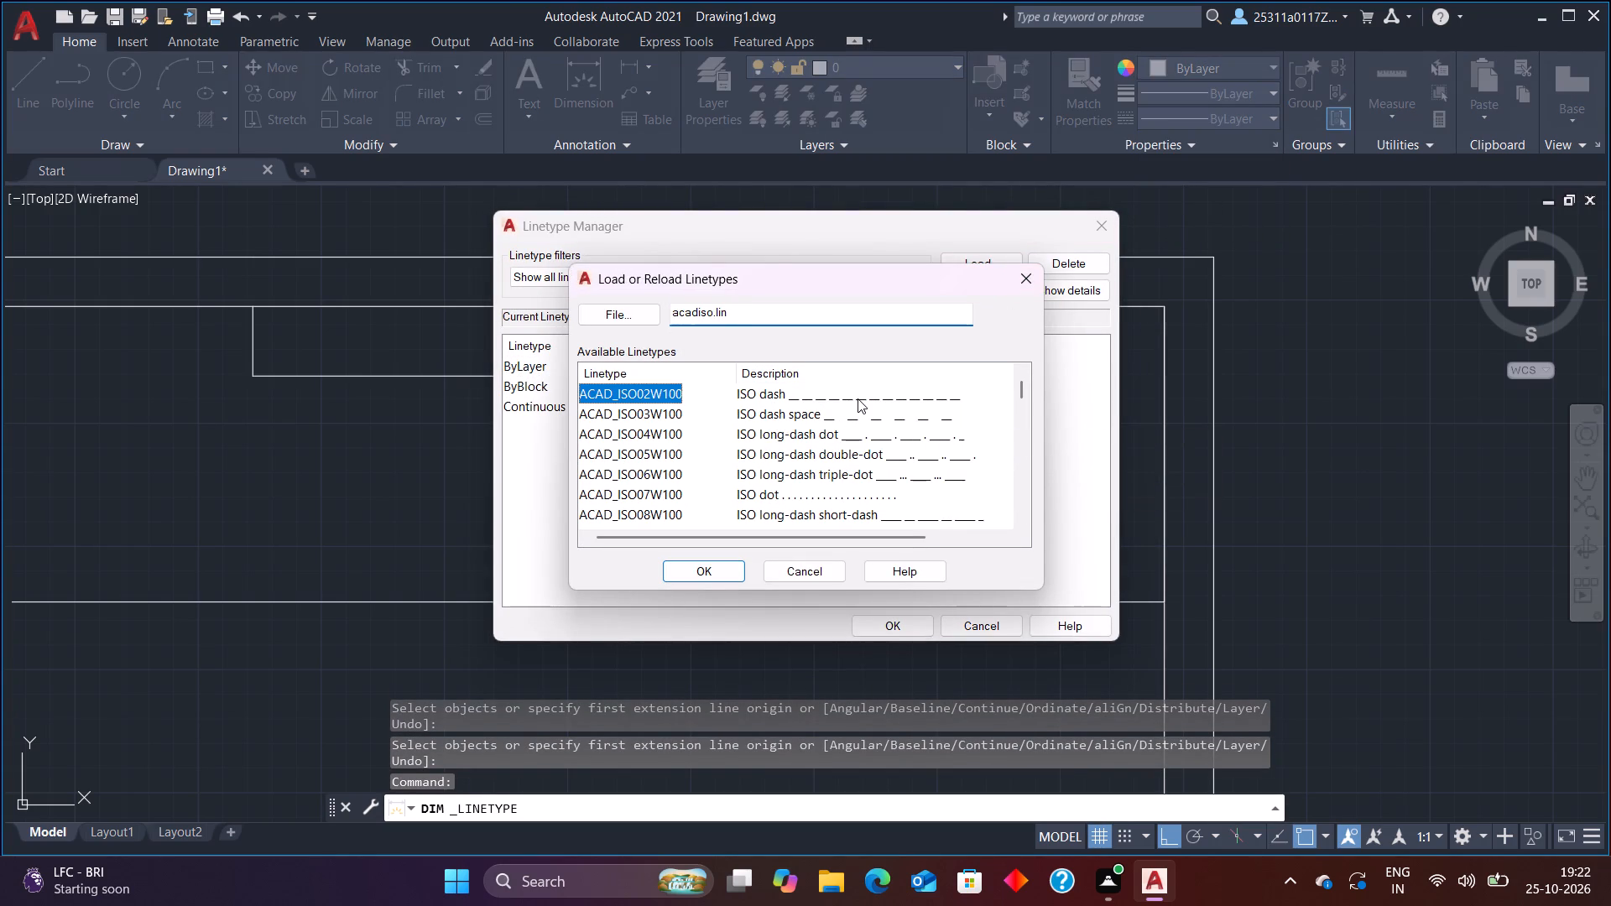
left_click(722, 578)
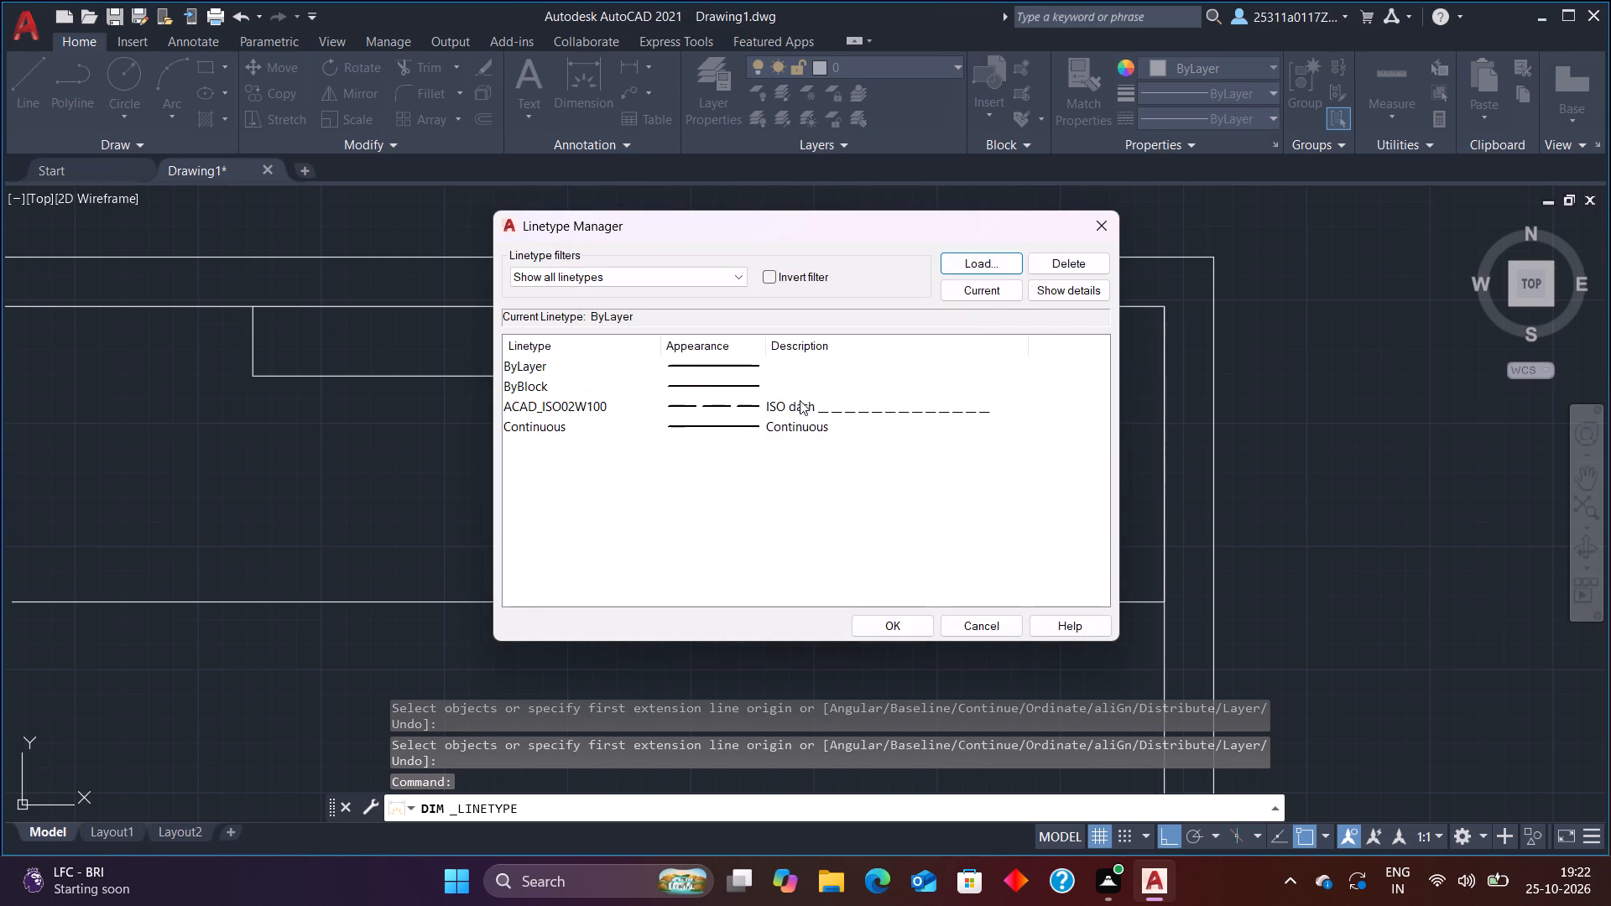
left_click(802, 397)
left_click(883, 632)
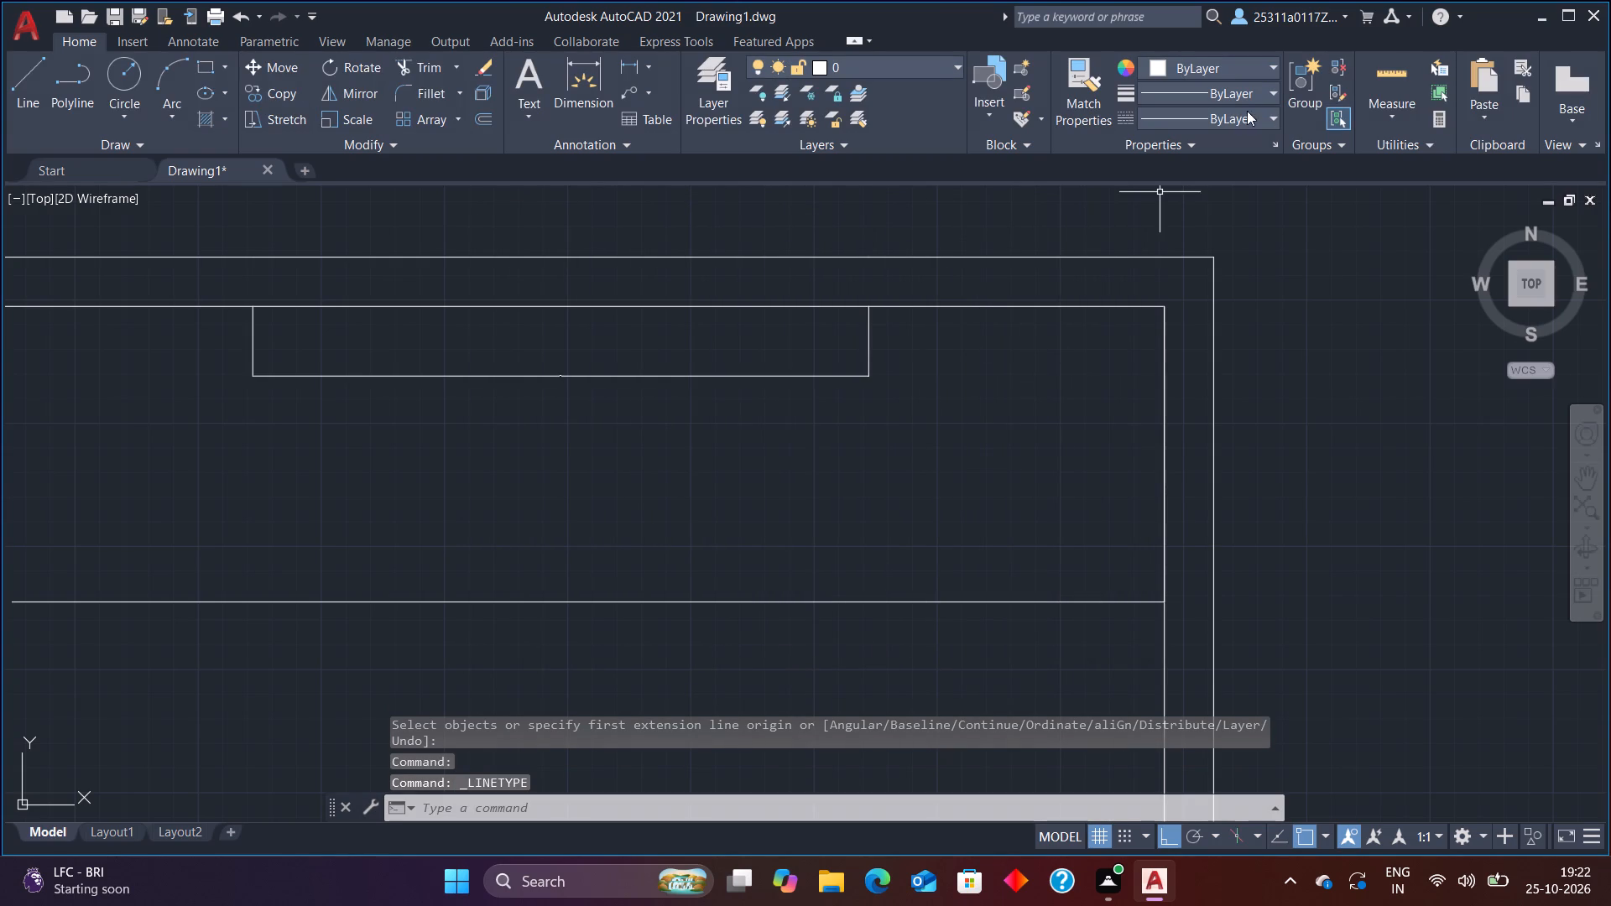
left_click(1243, 113)
left_click(1215, 191)
Draw a vertical dashed line about 116 units down from the left end of the dimension line under the inner top edge.
left_click(13, 90)
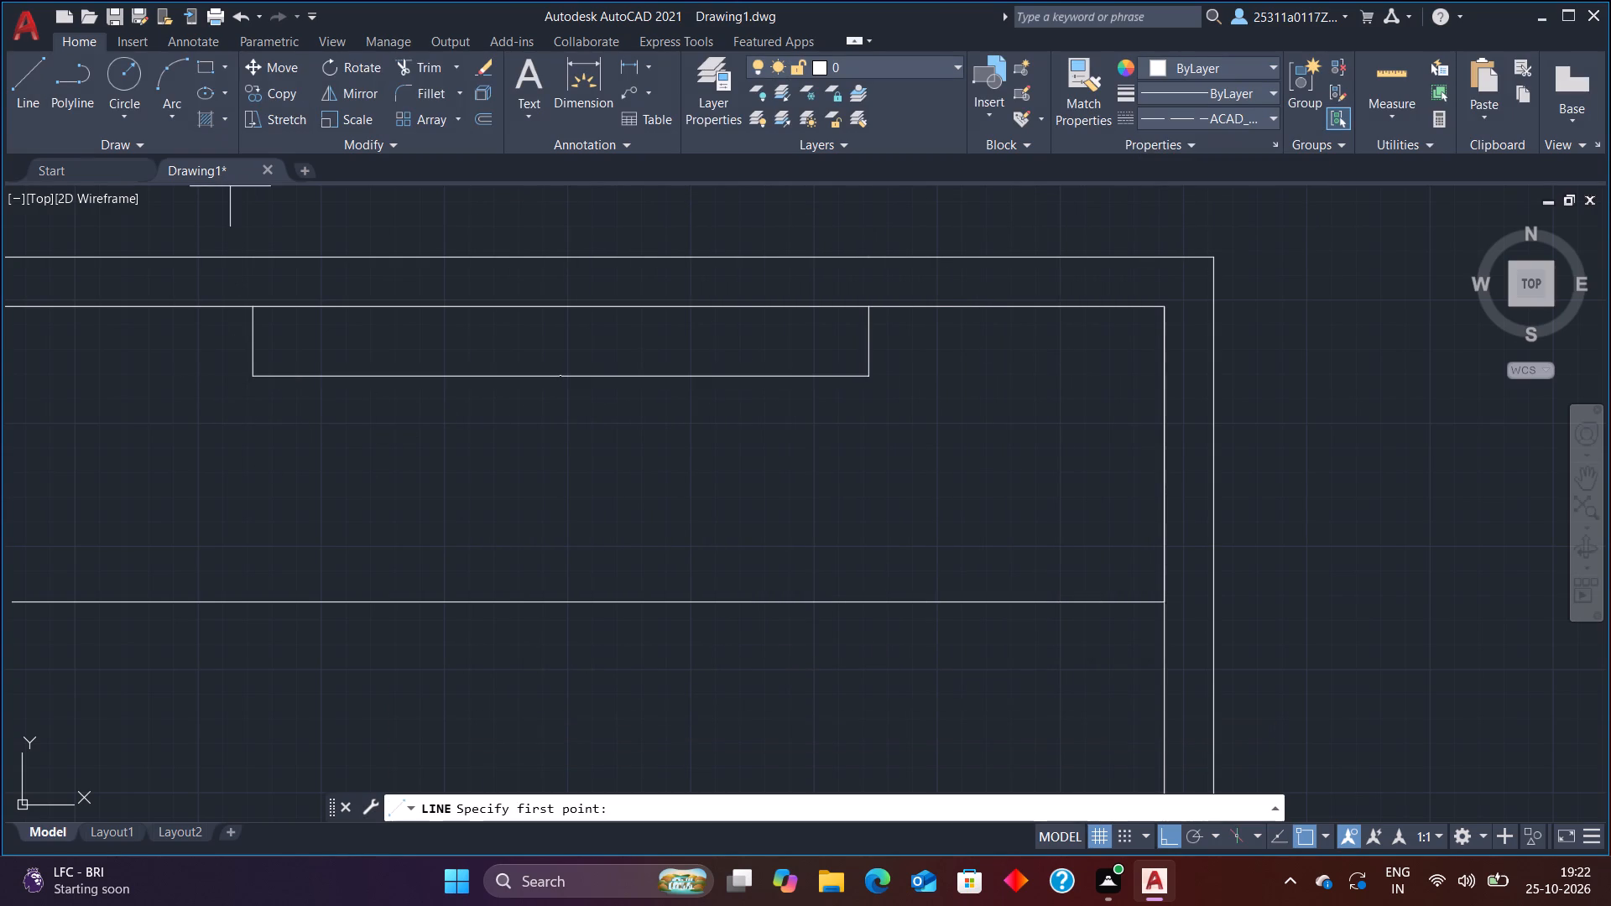
left_click(253, 380)
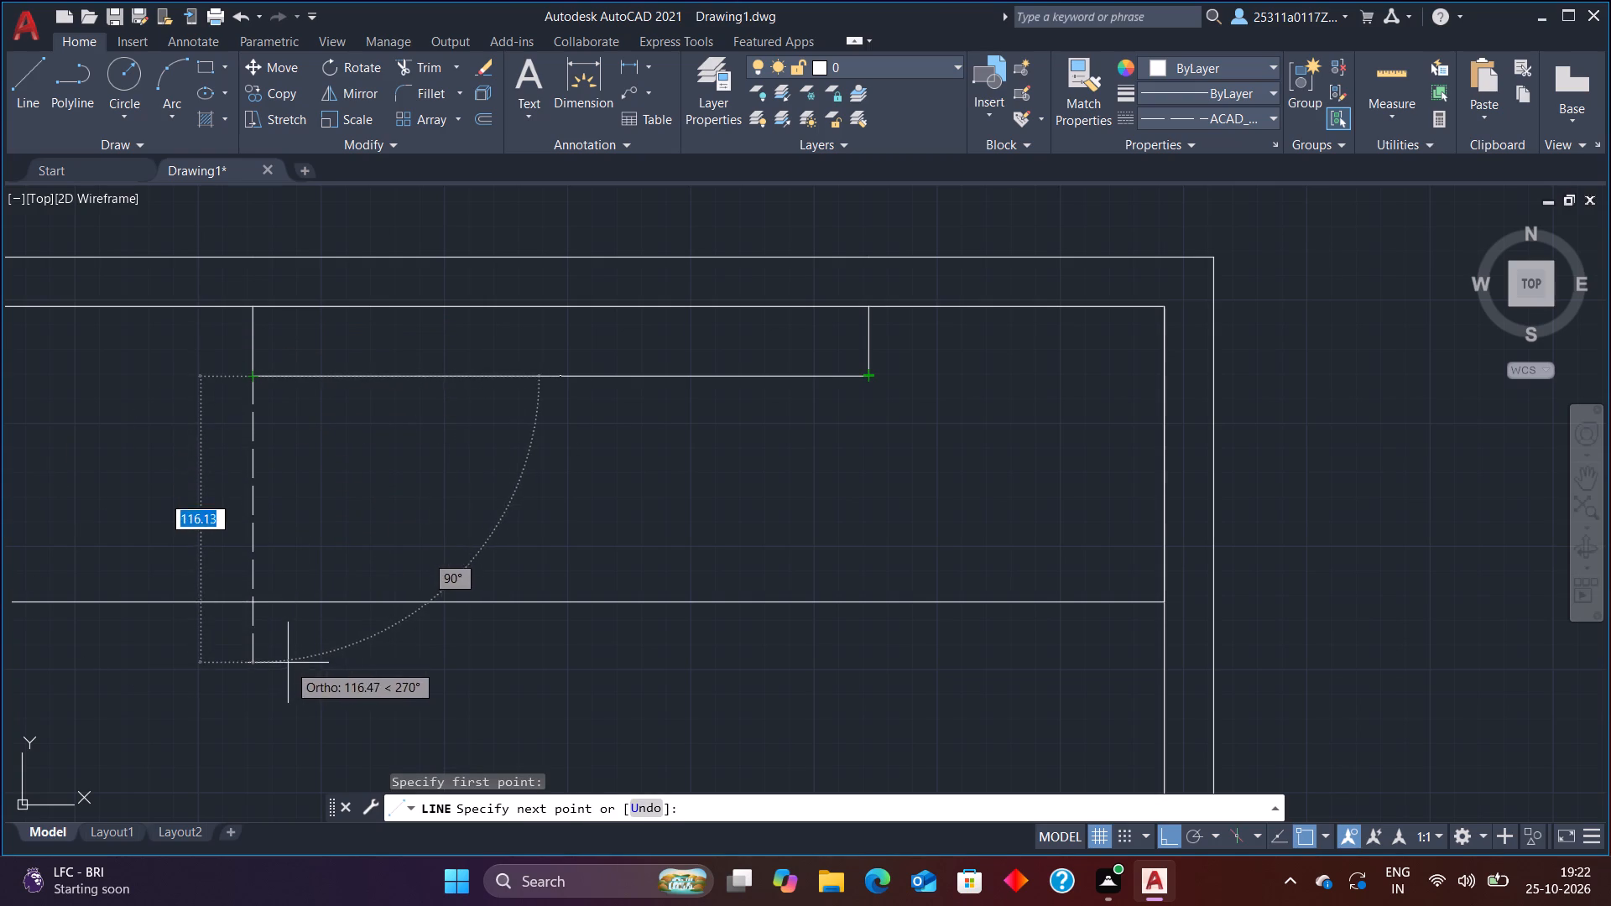
left_click(288, 663)
key("Escape")
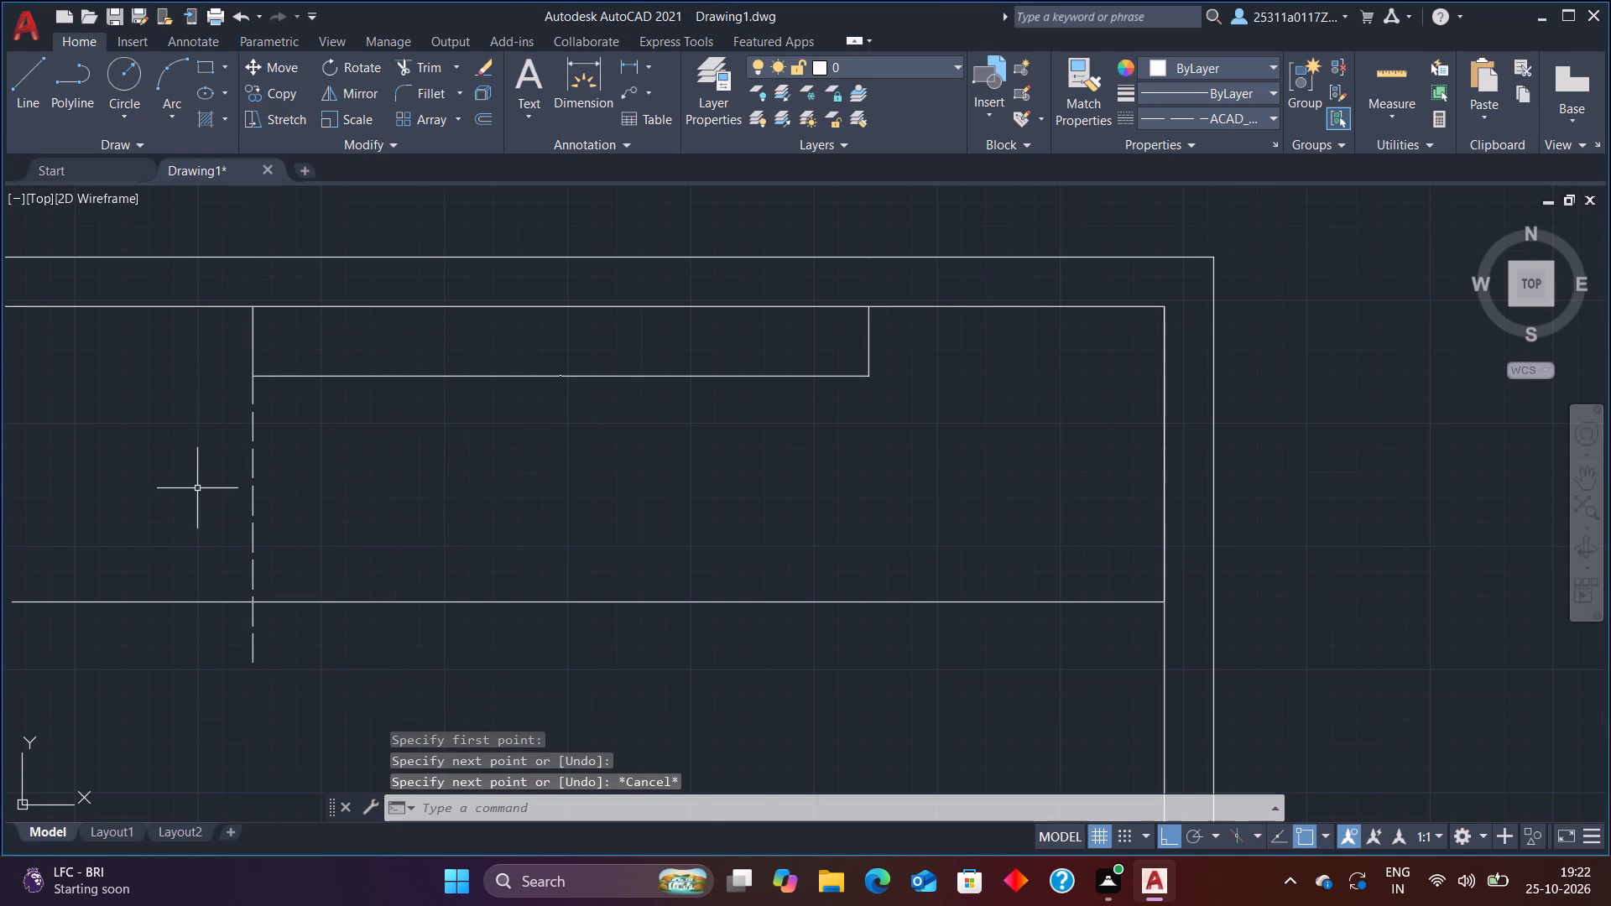
Offset the dashed vertical line 22.7 units to the right.
left_click_drag(188, 476, 311, 475)
left_click_drag(383, 462, 206, 511)
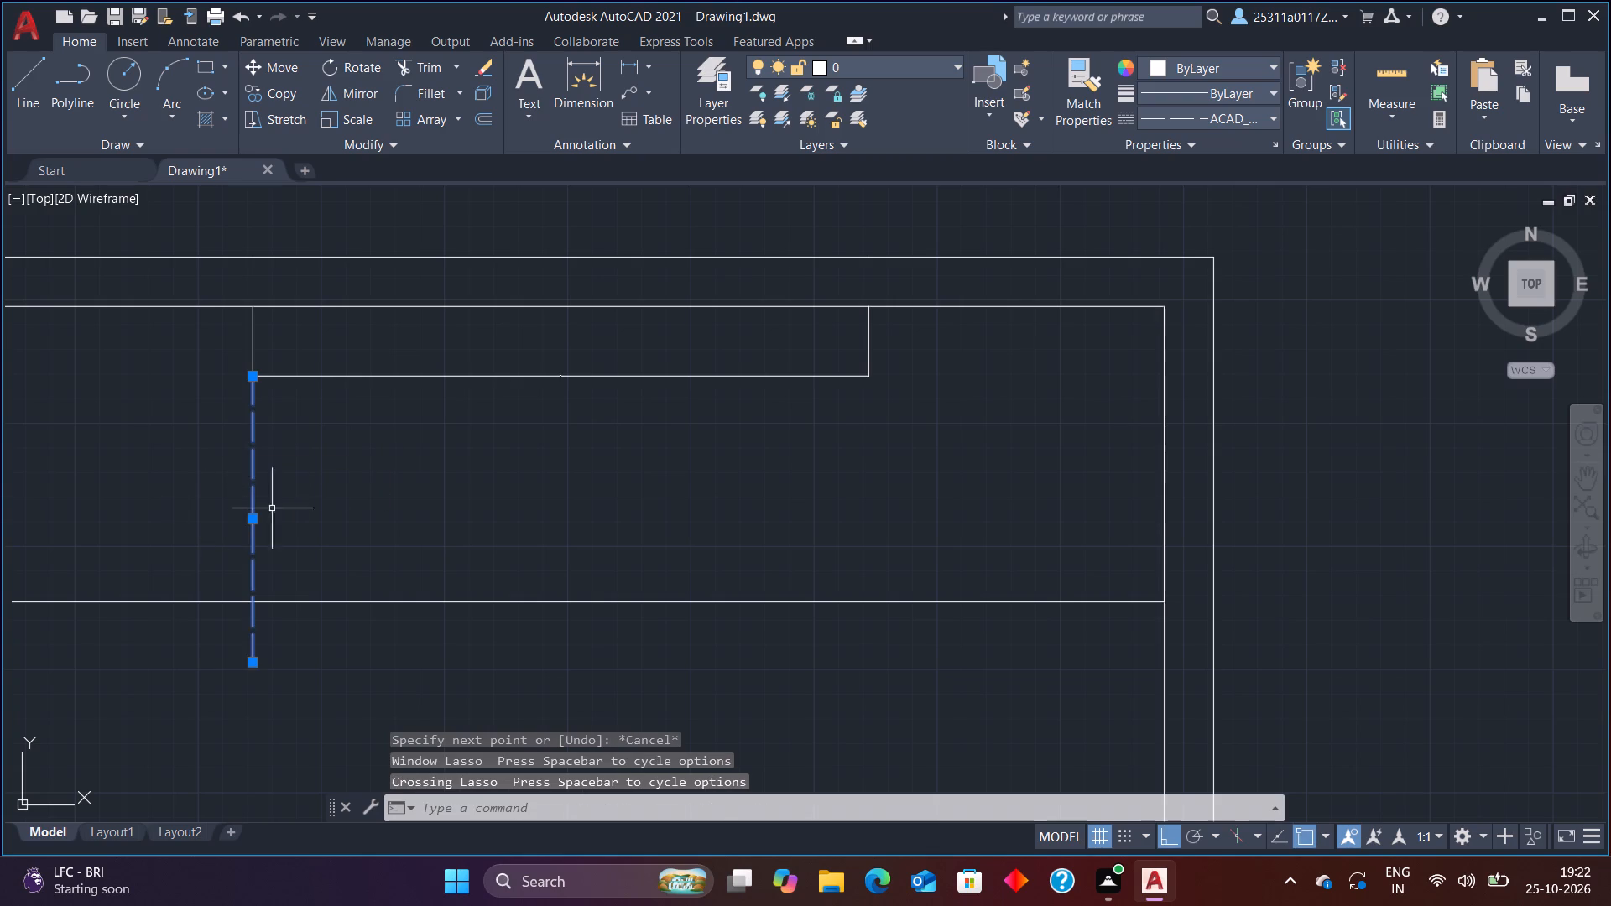
type("of")
left_click(512, 548)
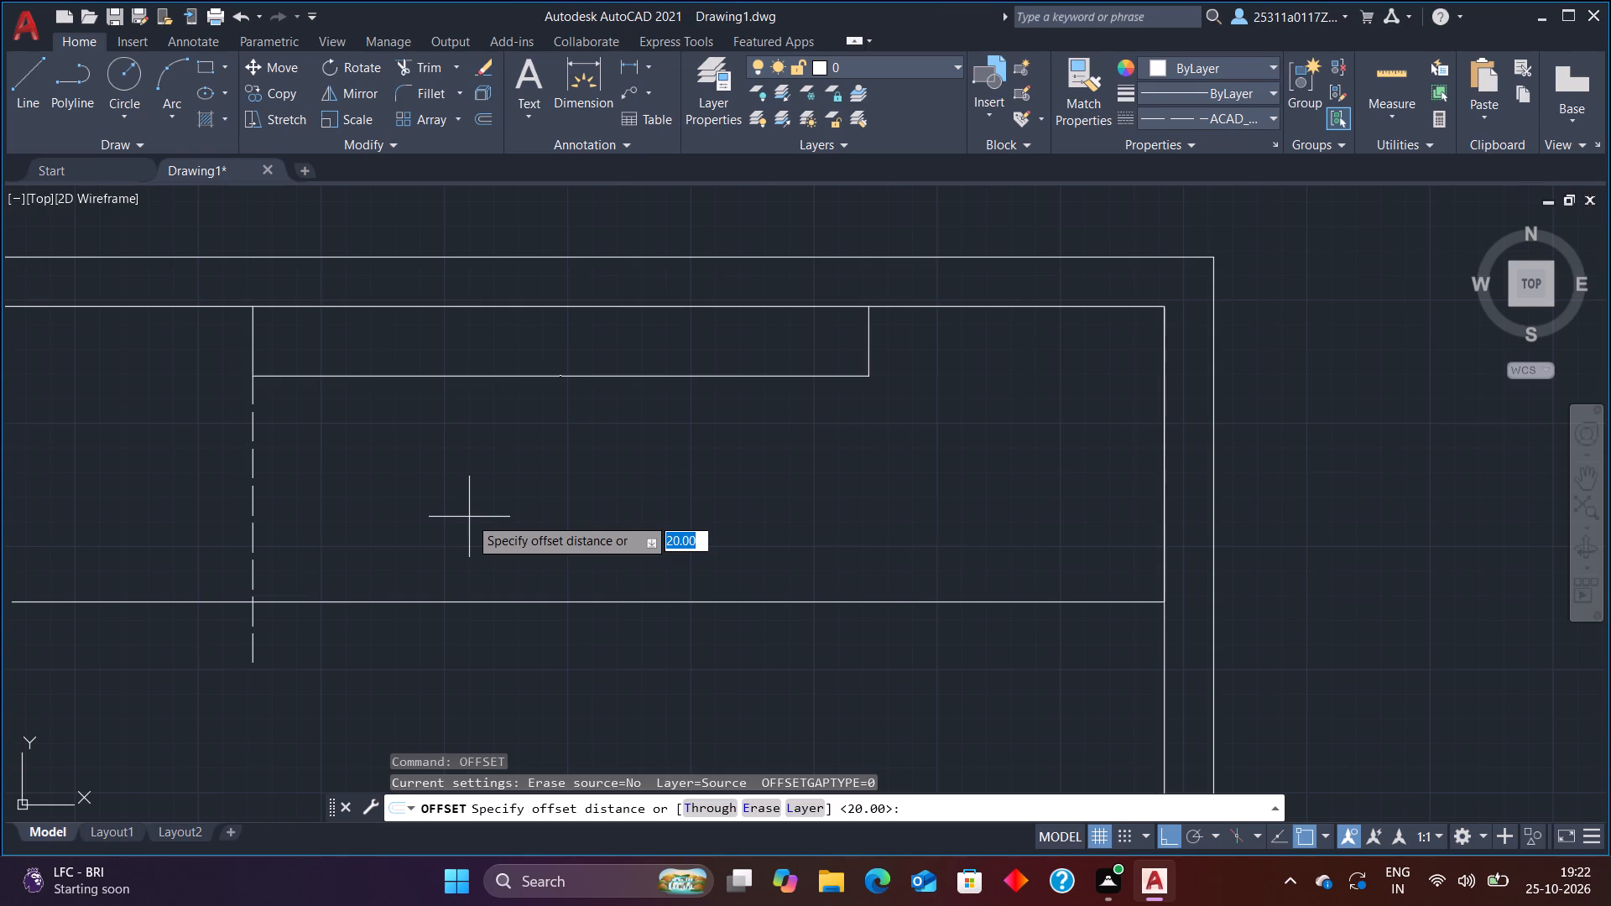
type("22.7")
key("Return")
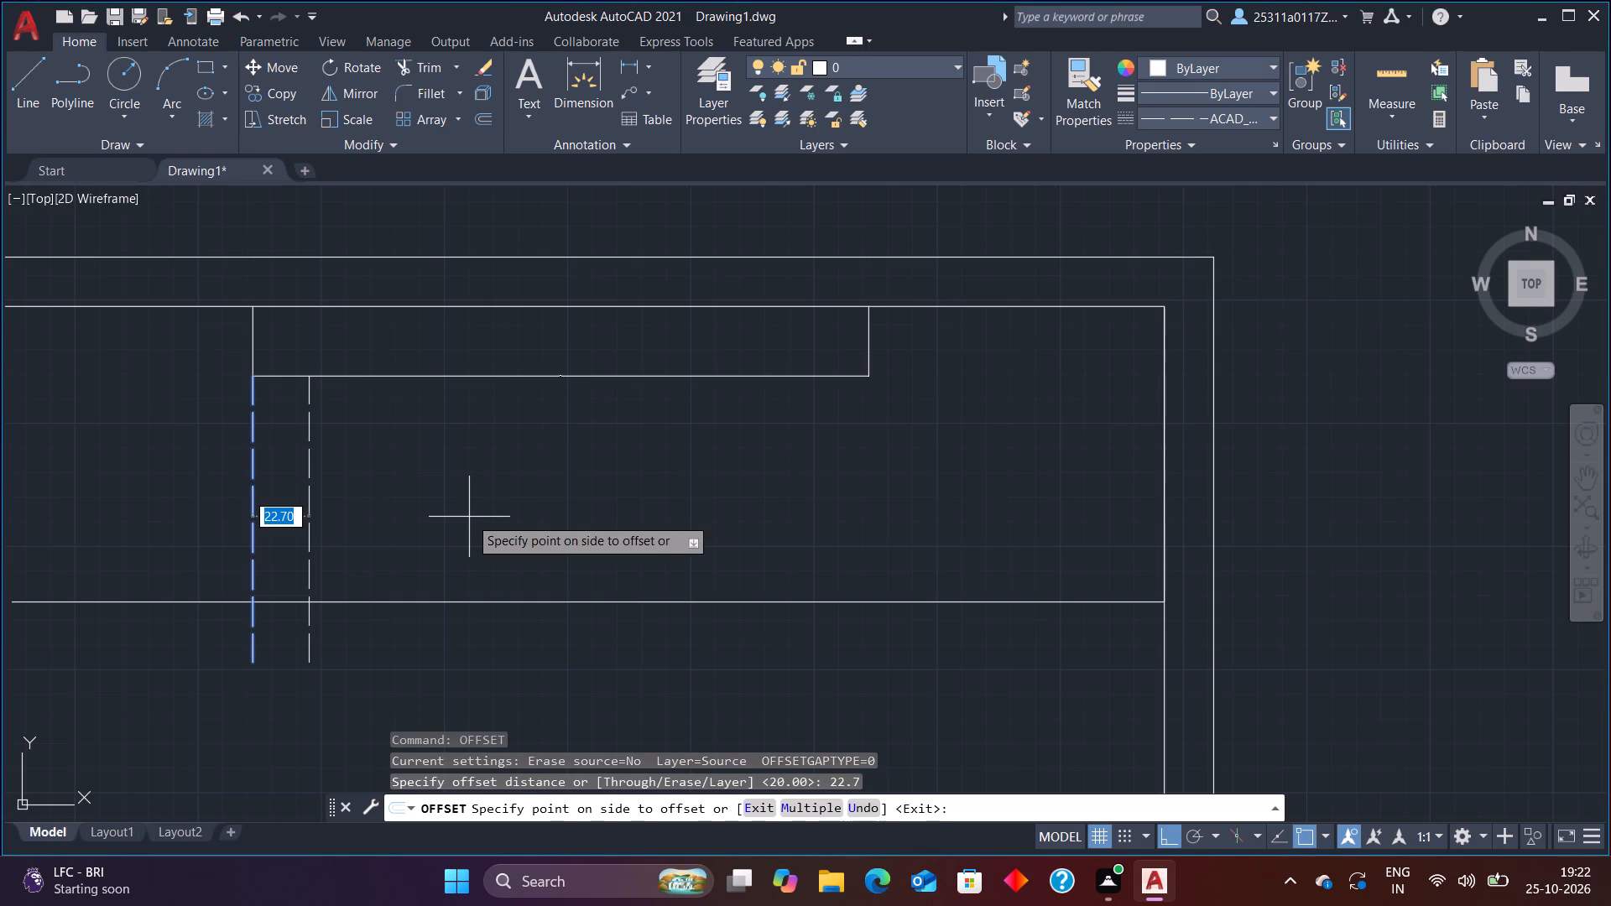
left_click(482, 528)
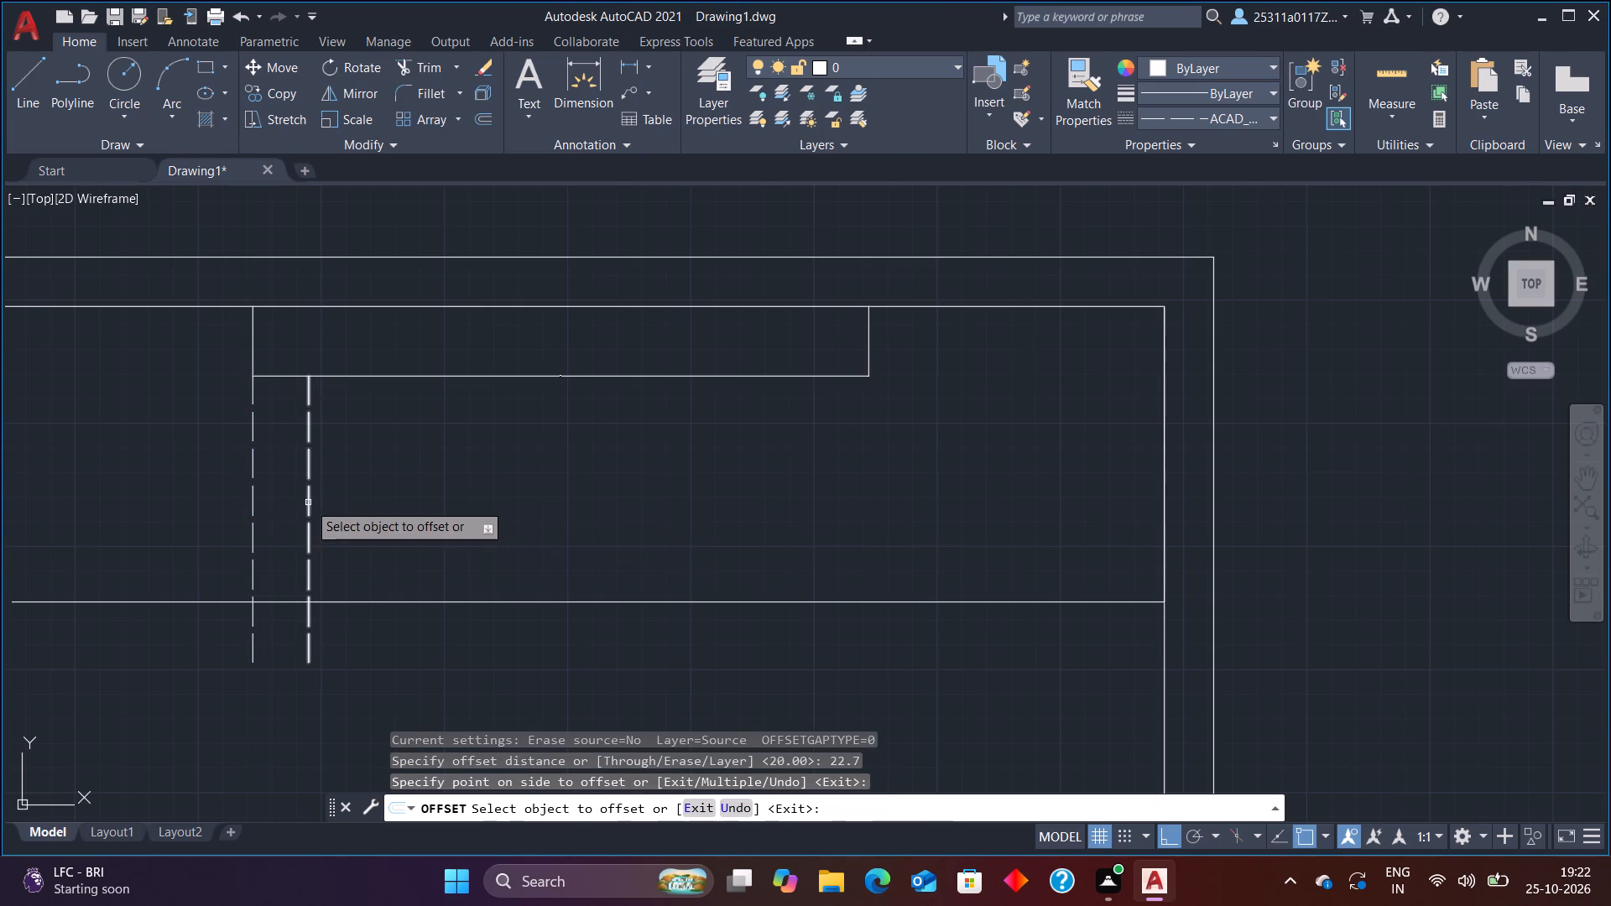
Offset each newest dashed line another 22.7 units to the right, adding ten copies up to the dimension line's right end.
left_click(308, 502)
left_click(358, 488)
left_click(367, 492)
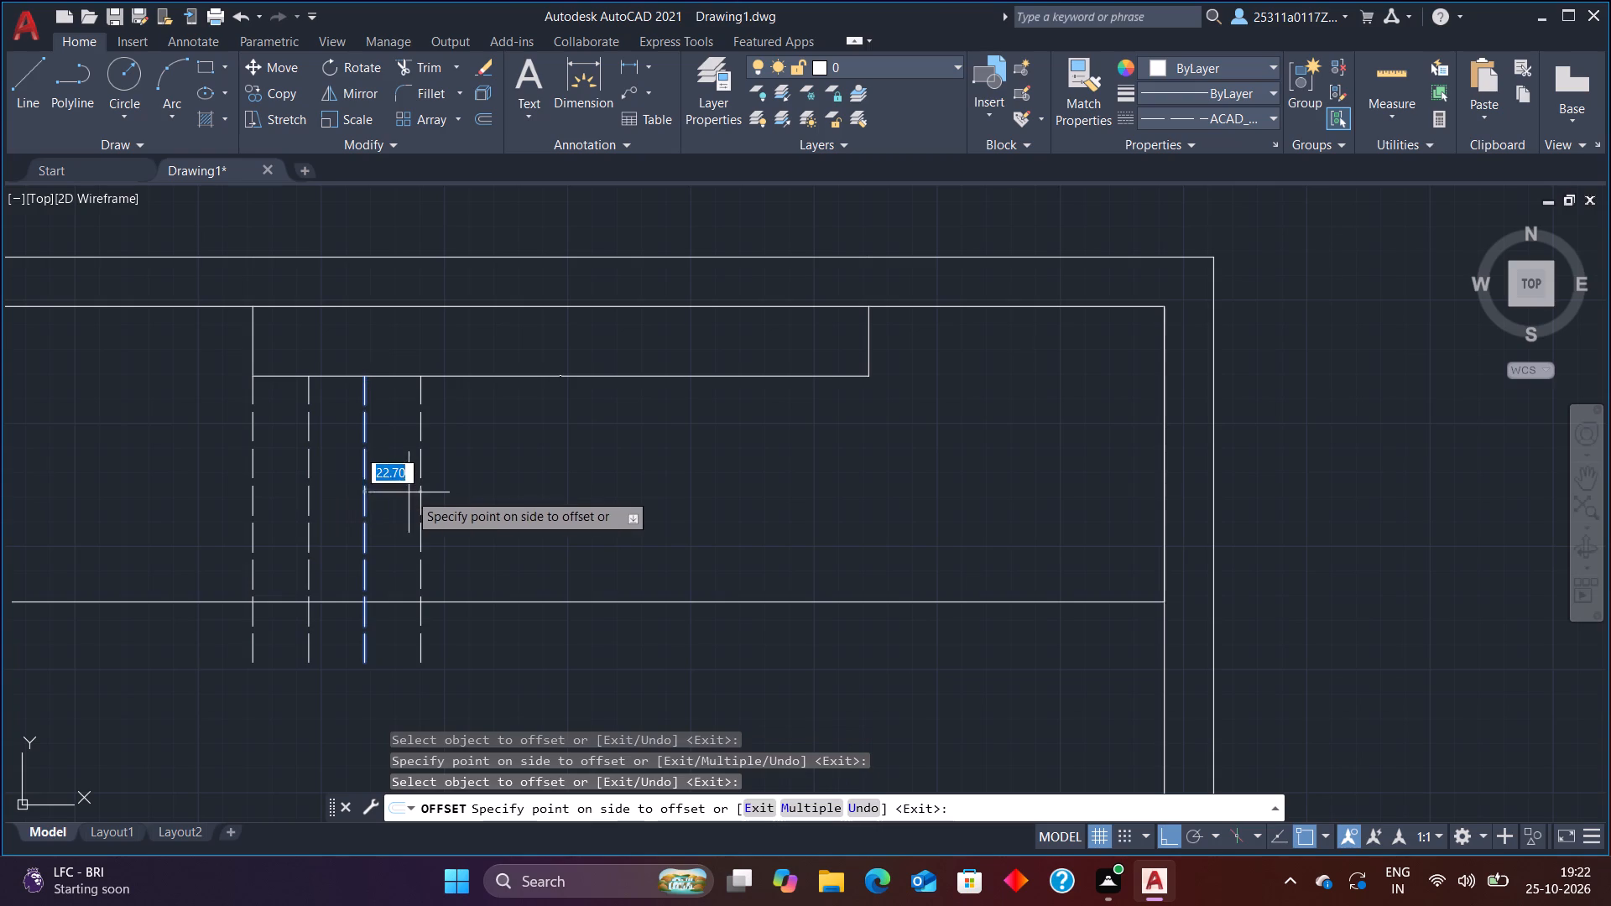
left_click(409, 492)
left_click(420, 494)
left_click(464, 491)
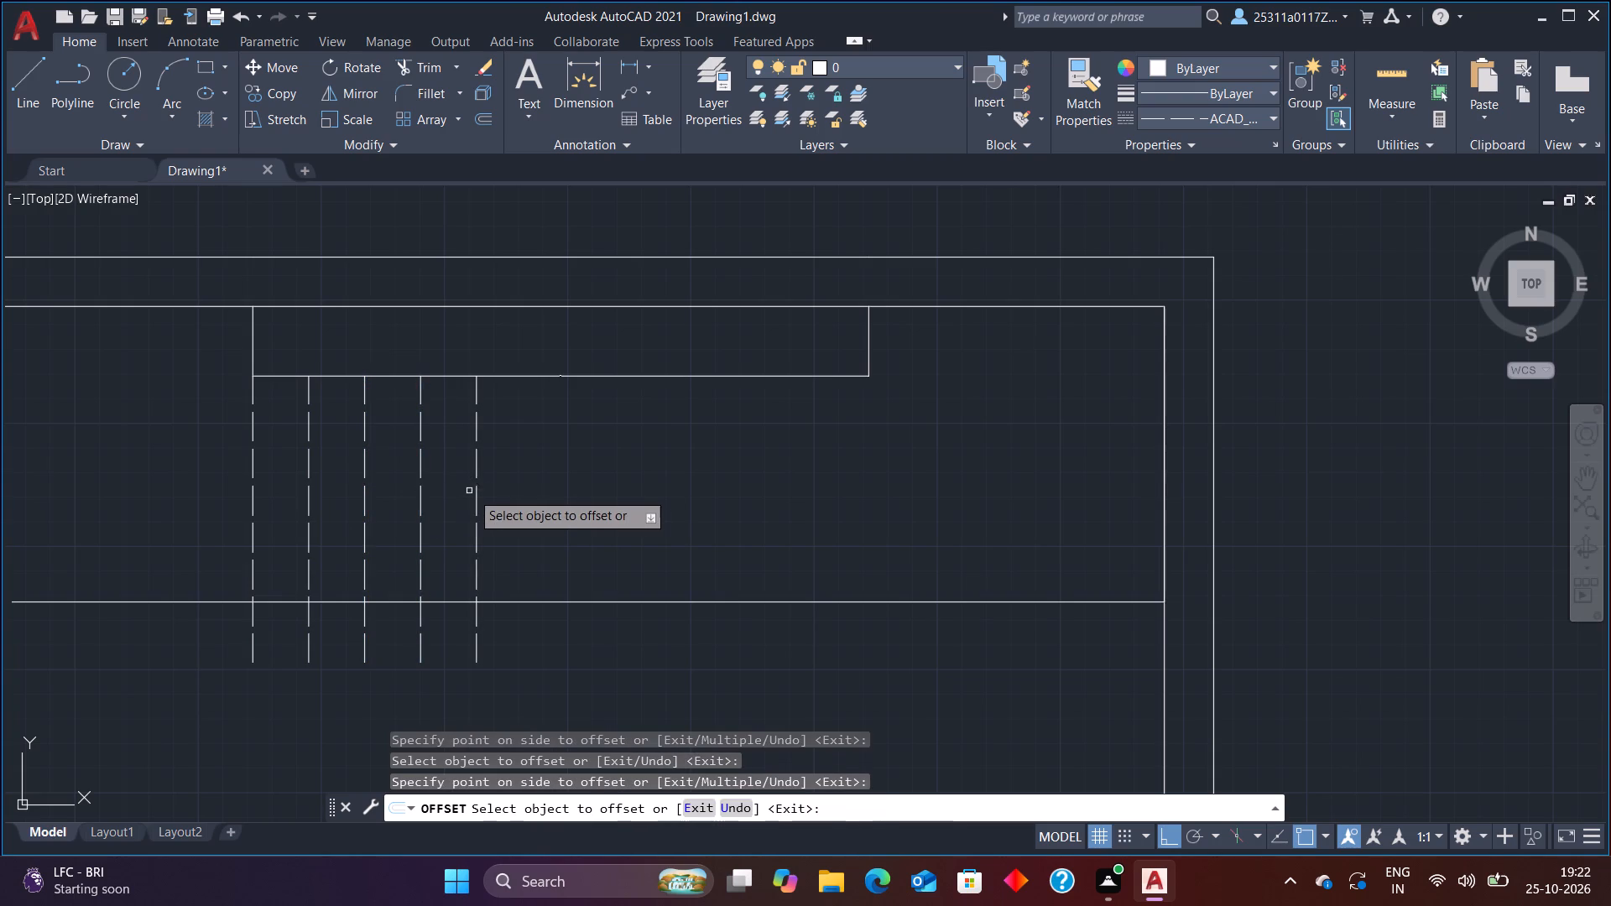
left_click(477, 497)
left_click(532, 502)
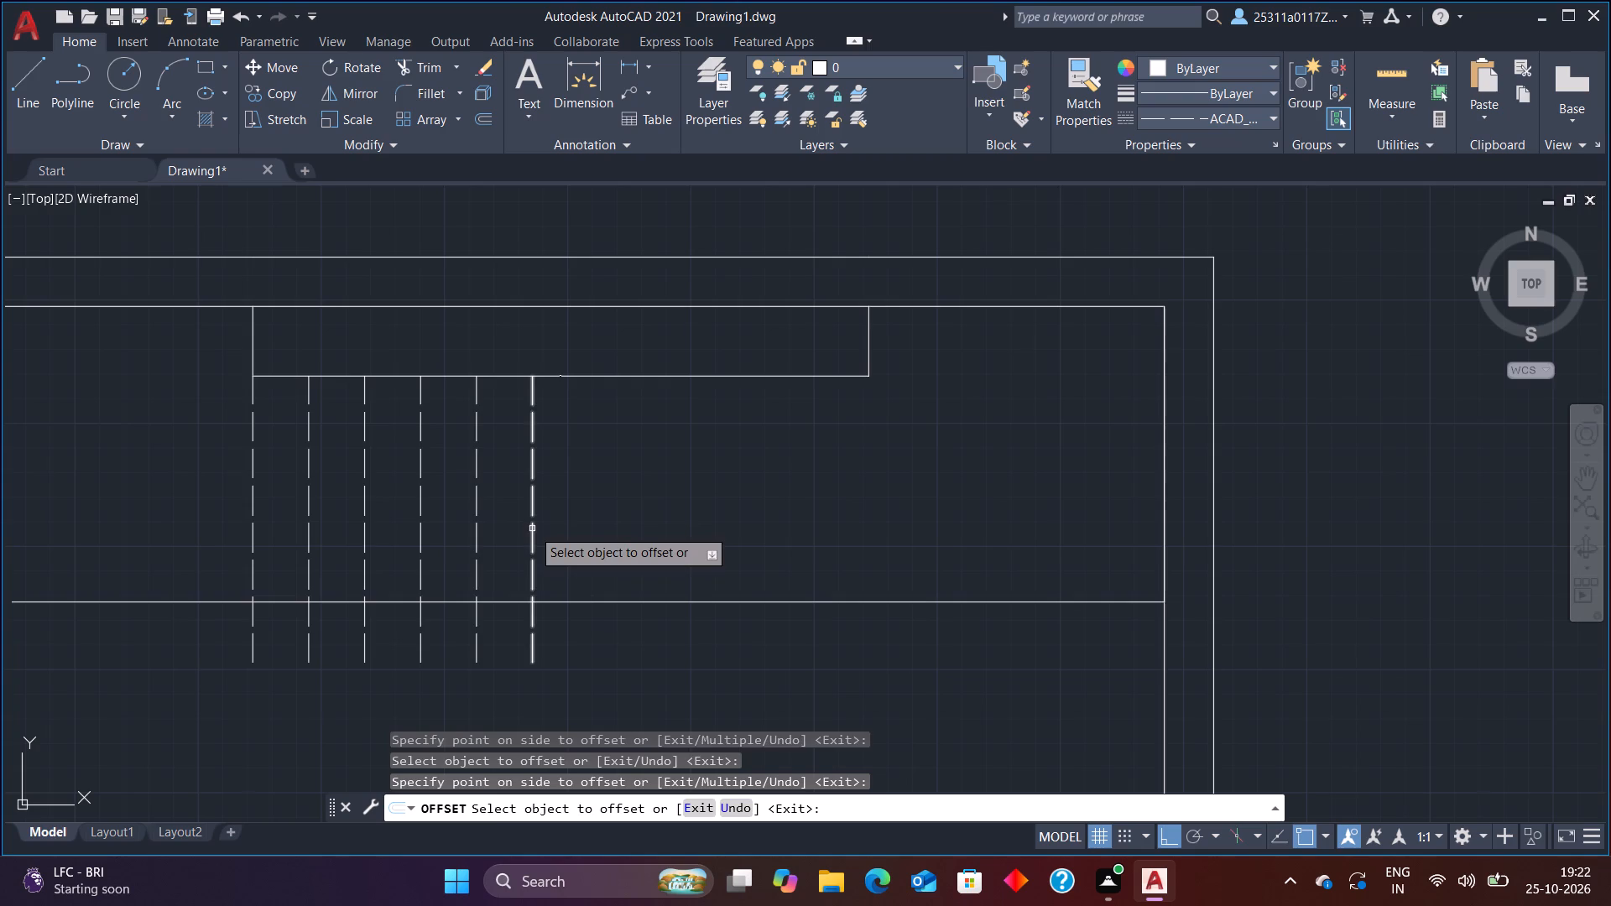
left_click(532, 528)
left_click(588, 525)
left_click(590, 518)
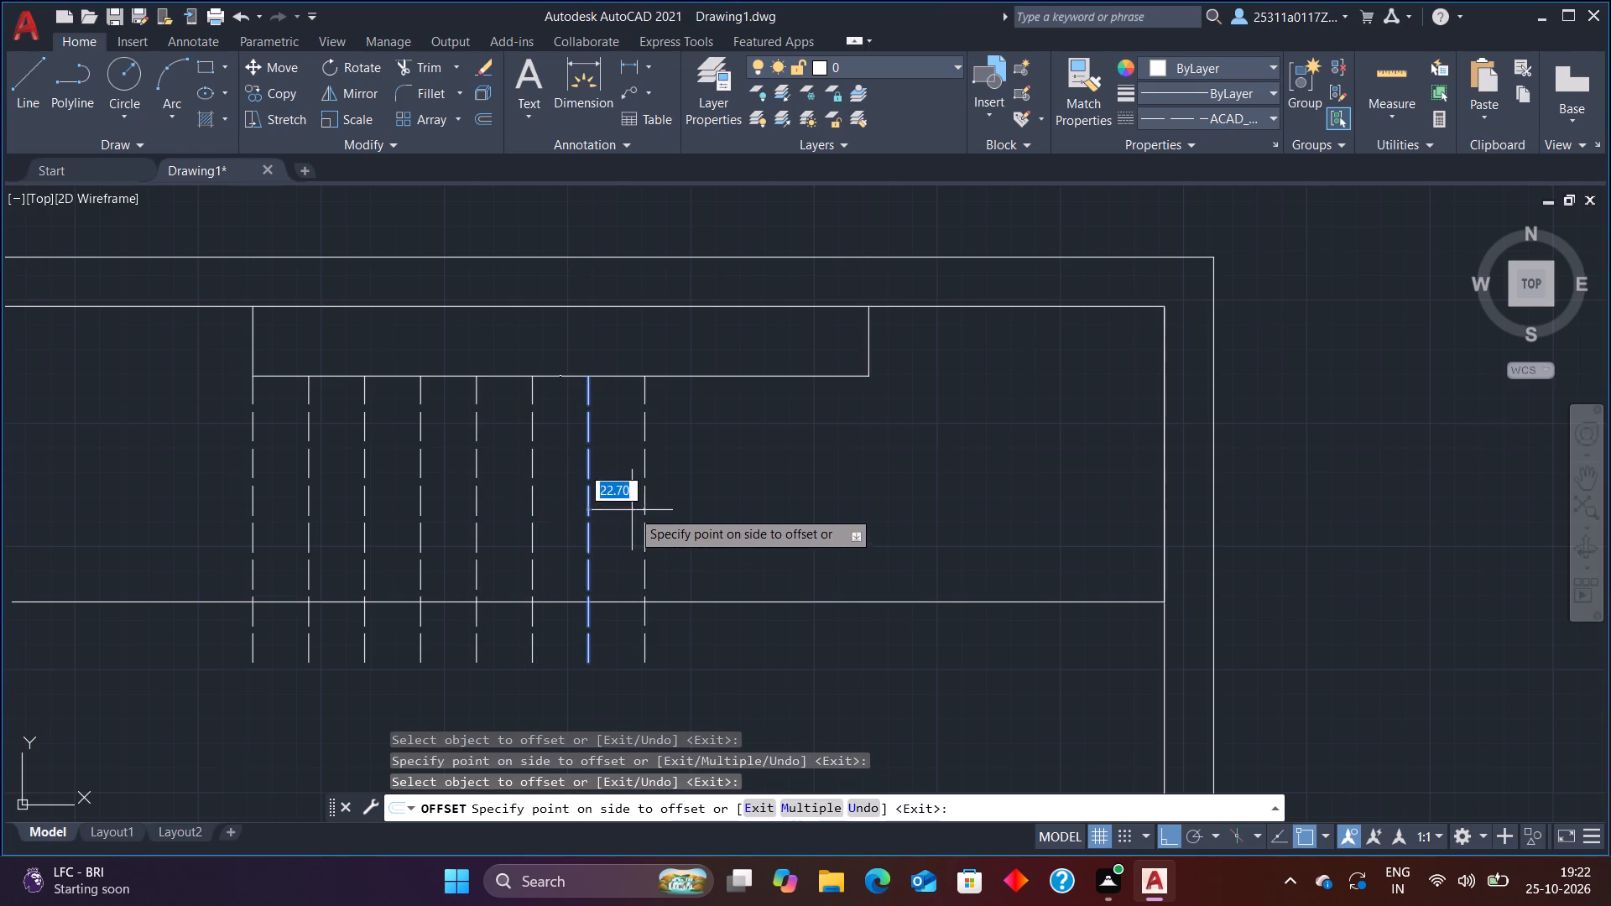
left_click(632, 510)
left_click(646, 515)
left_click(701, 509)
left_click(701, 509)
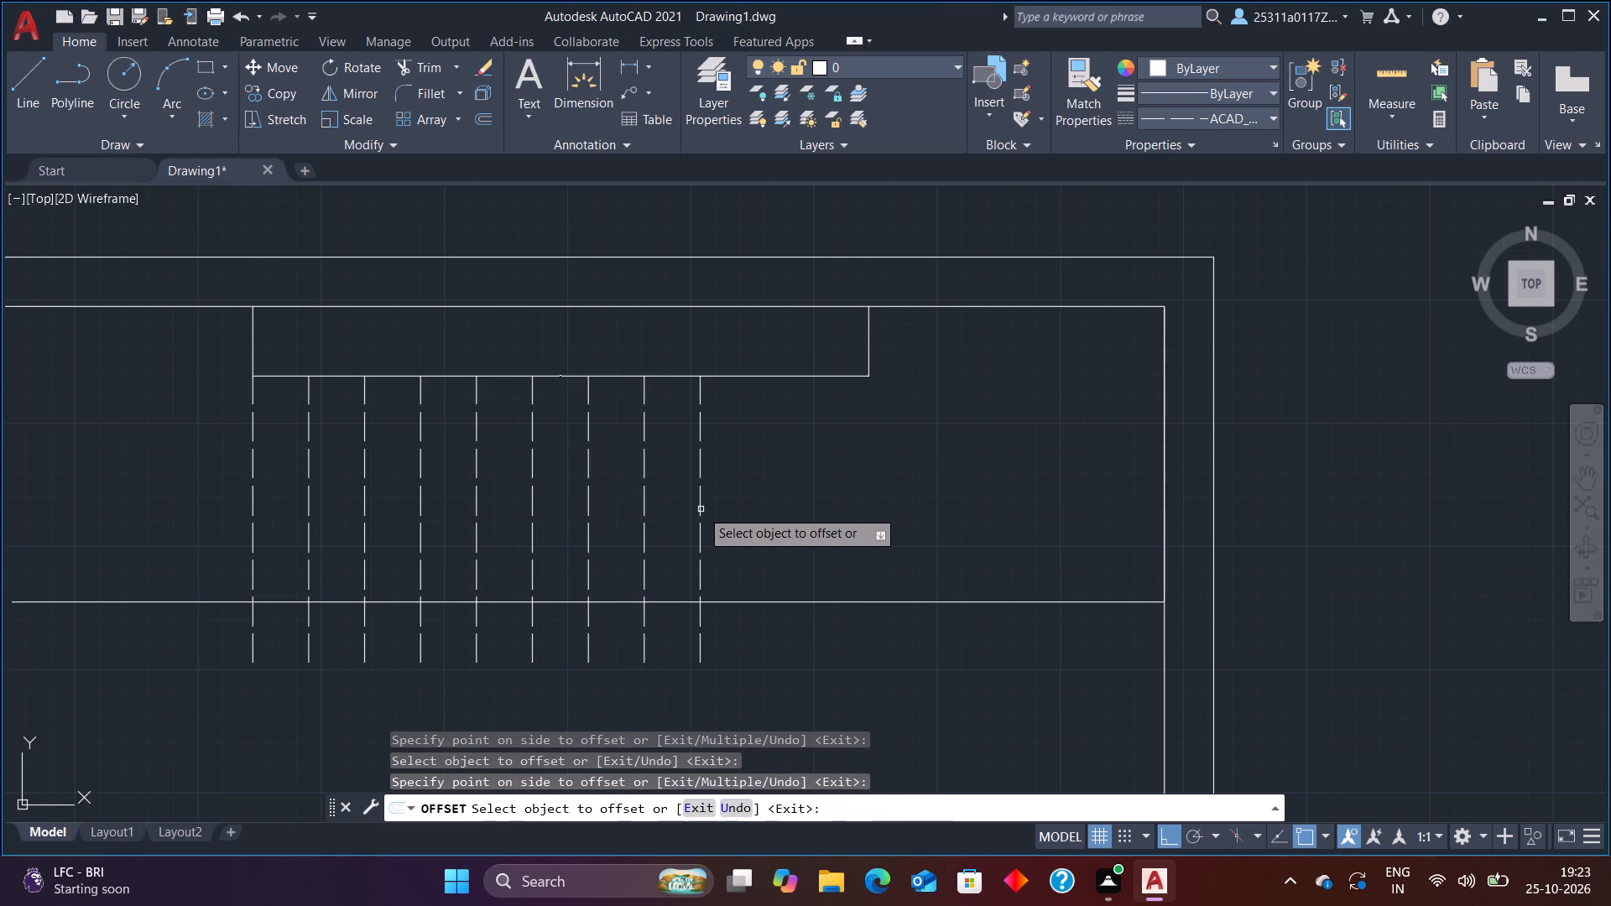
left_click(699, 502)
left_click(762, 499)
left_click(755, 502)
left_click(829, 501)
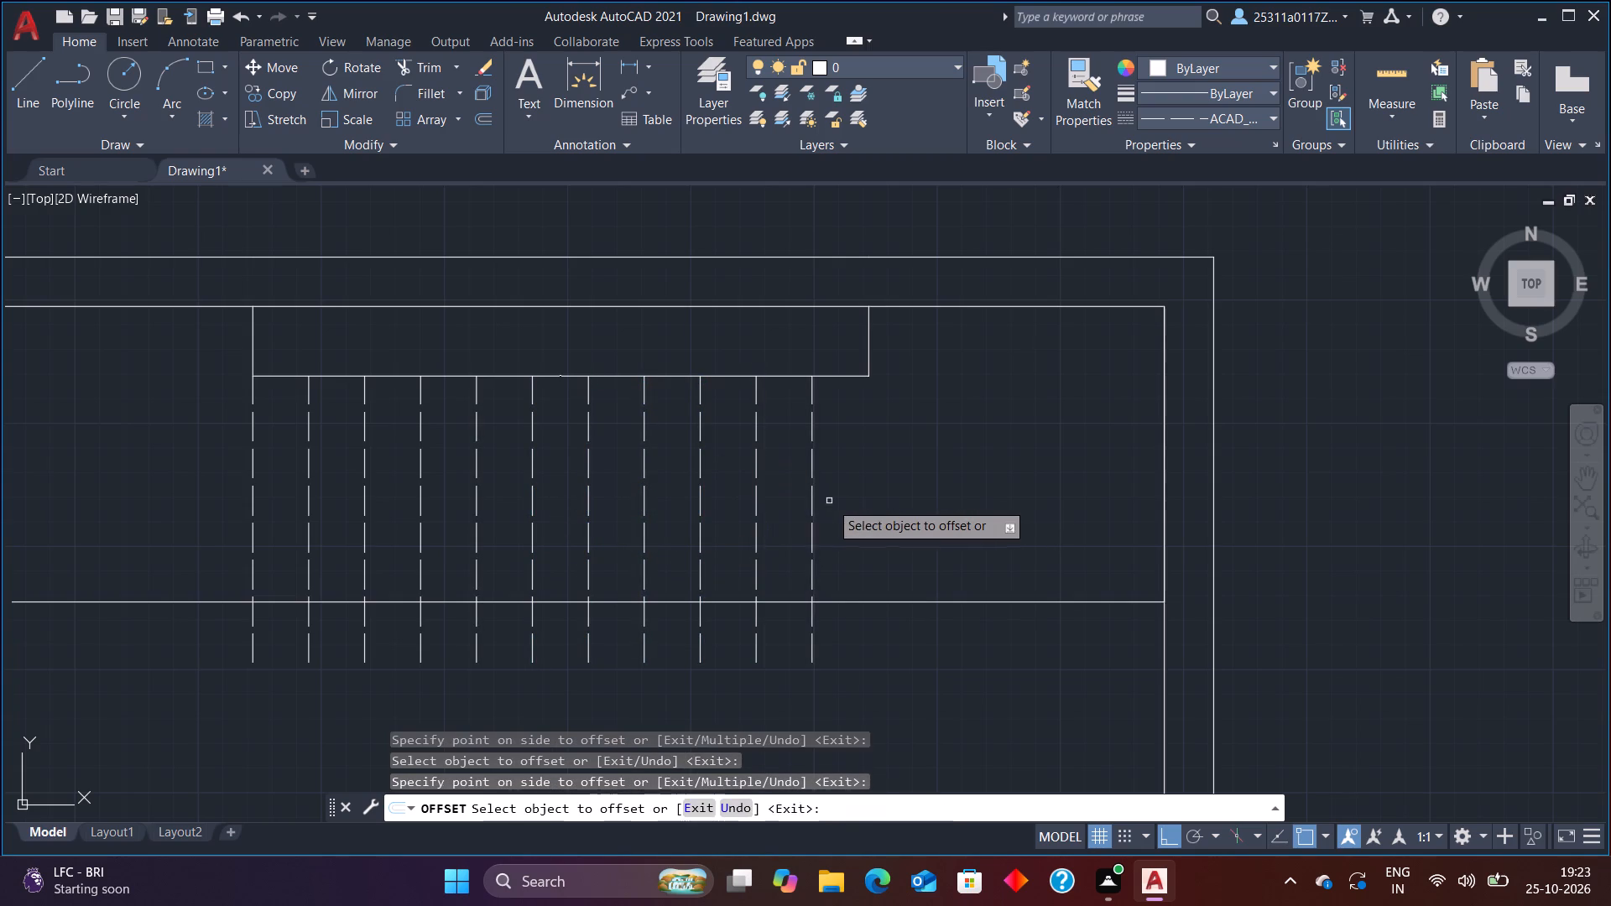
left_click(810, 508)
left_click(844, 507)
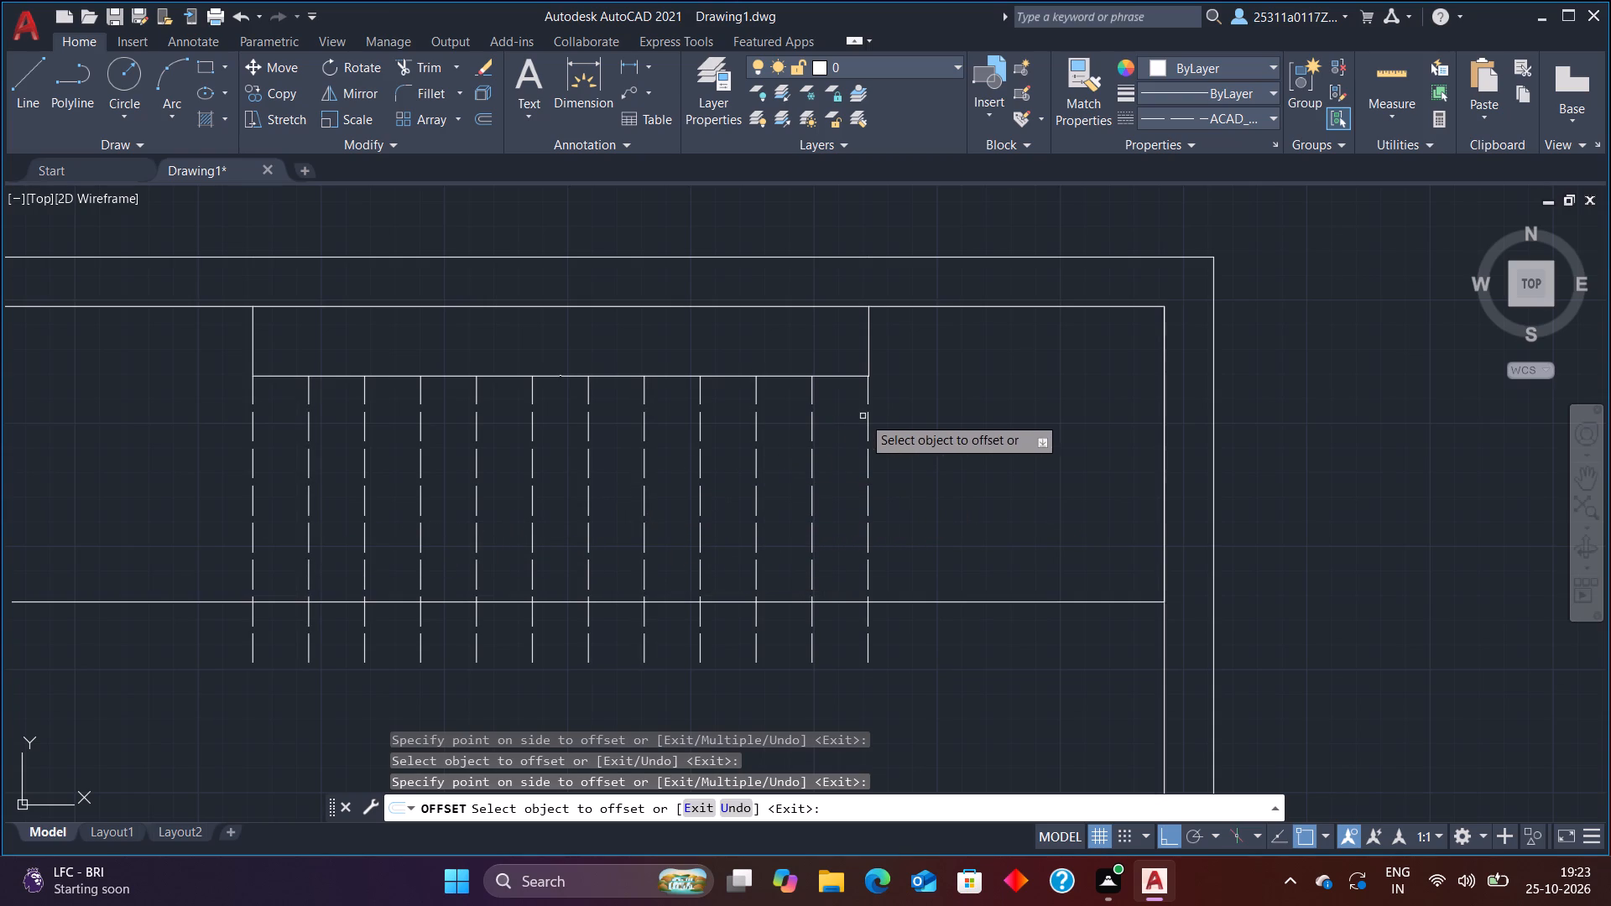
left_click_drag(1019, 362, 985, 355)
key("Escape")
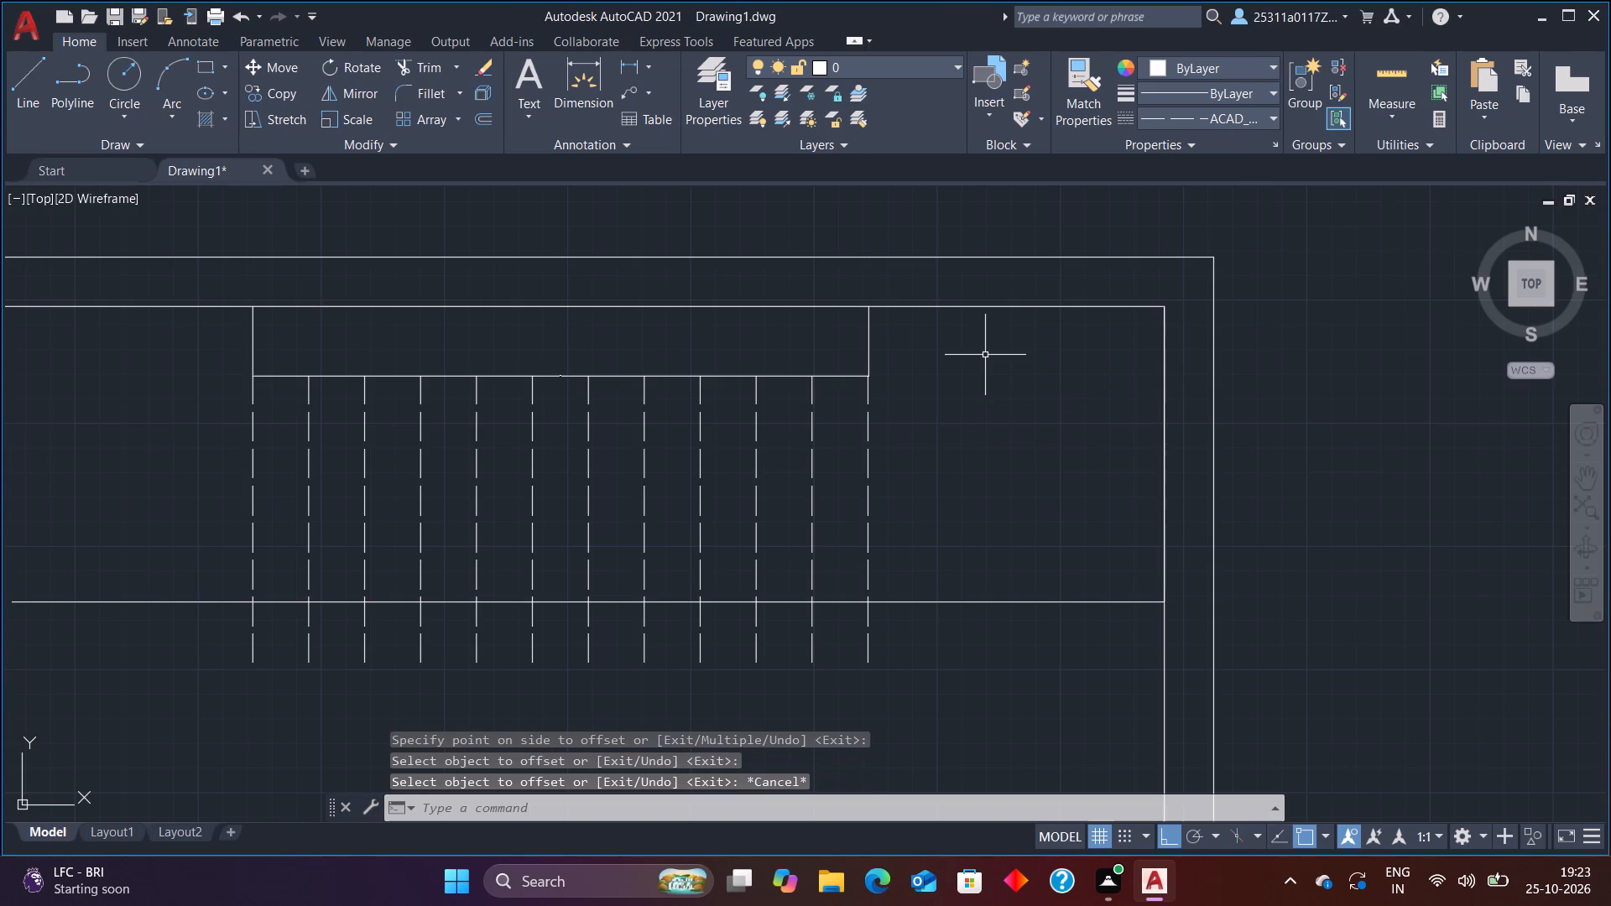
Delete the dimension between the inner top edge and the dashed lines.
left_click_drag(985, 355, 838, 341)
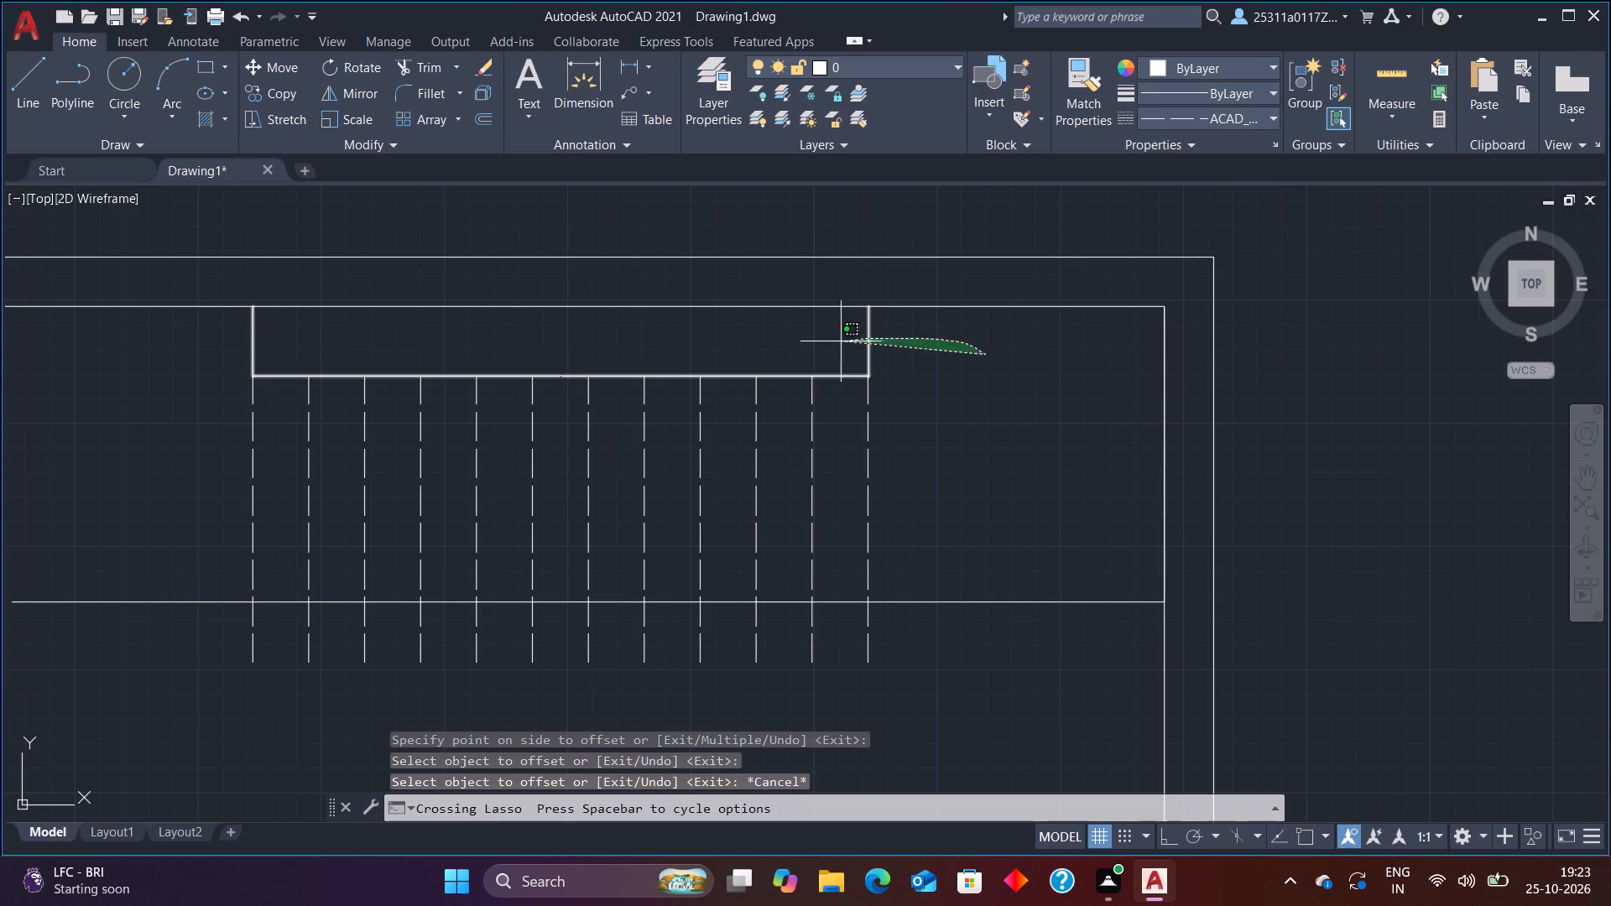
left_click_drag(838, 341, 826, 342)
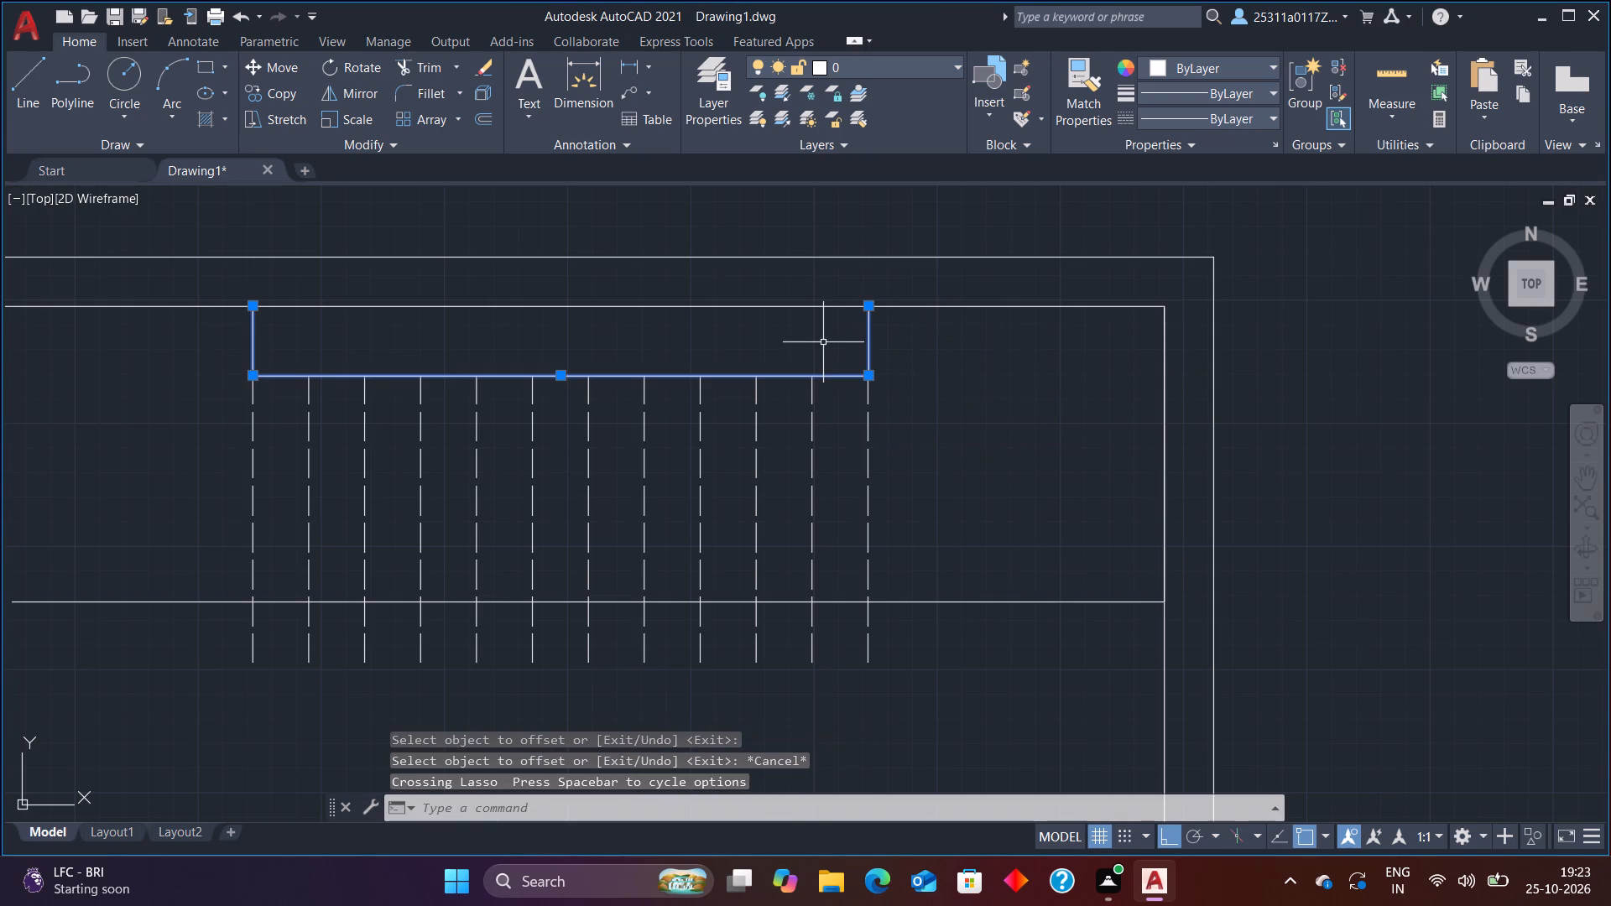
key("Delete")
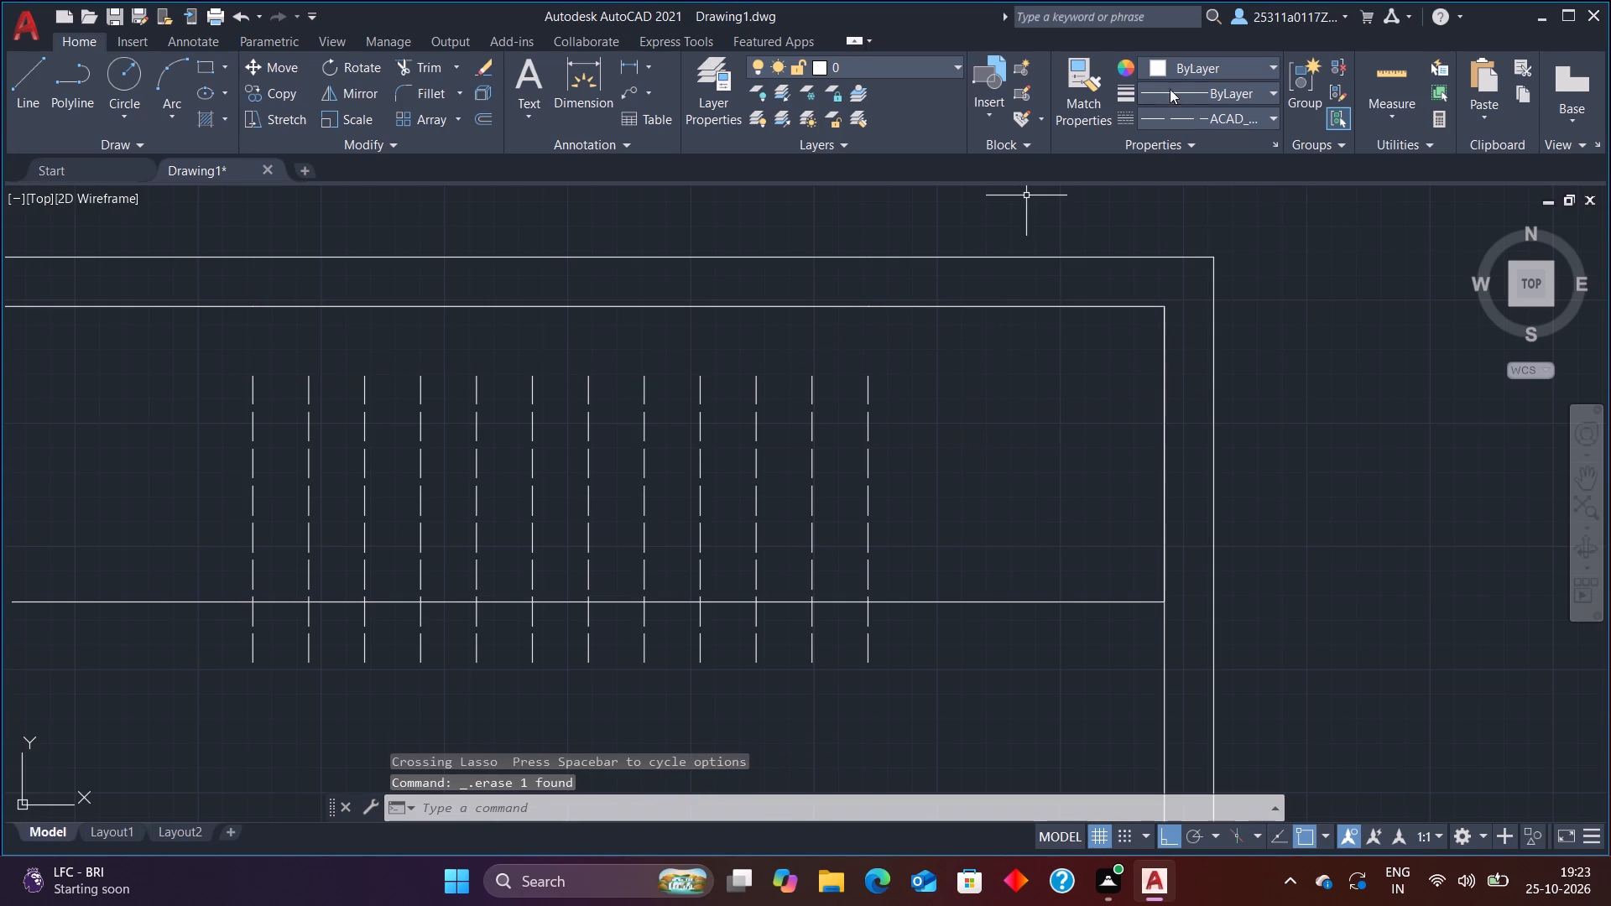
Draw a dashed line about 28.4 units up from the top of the leftmost dashed line to the inner top edge.
left_click(21, 97)
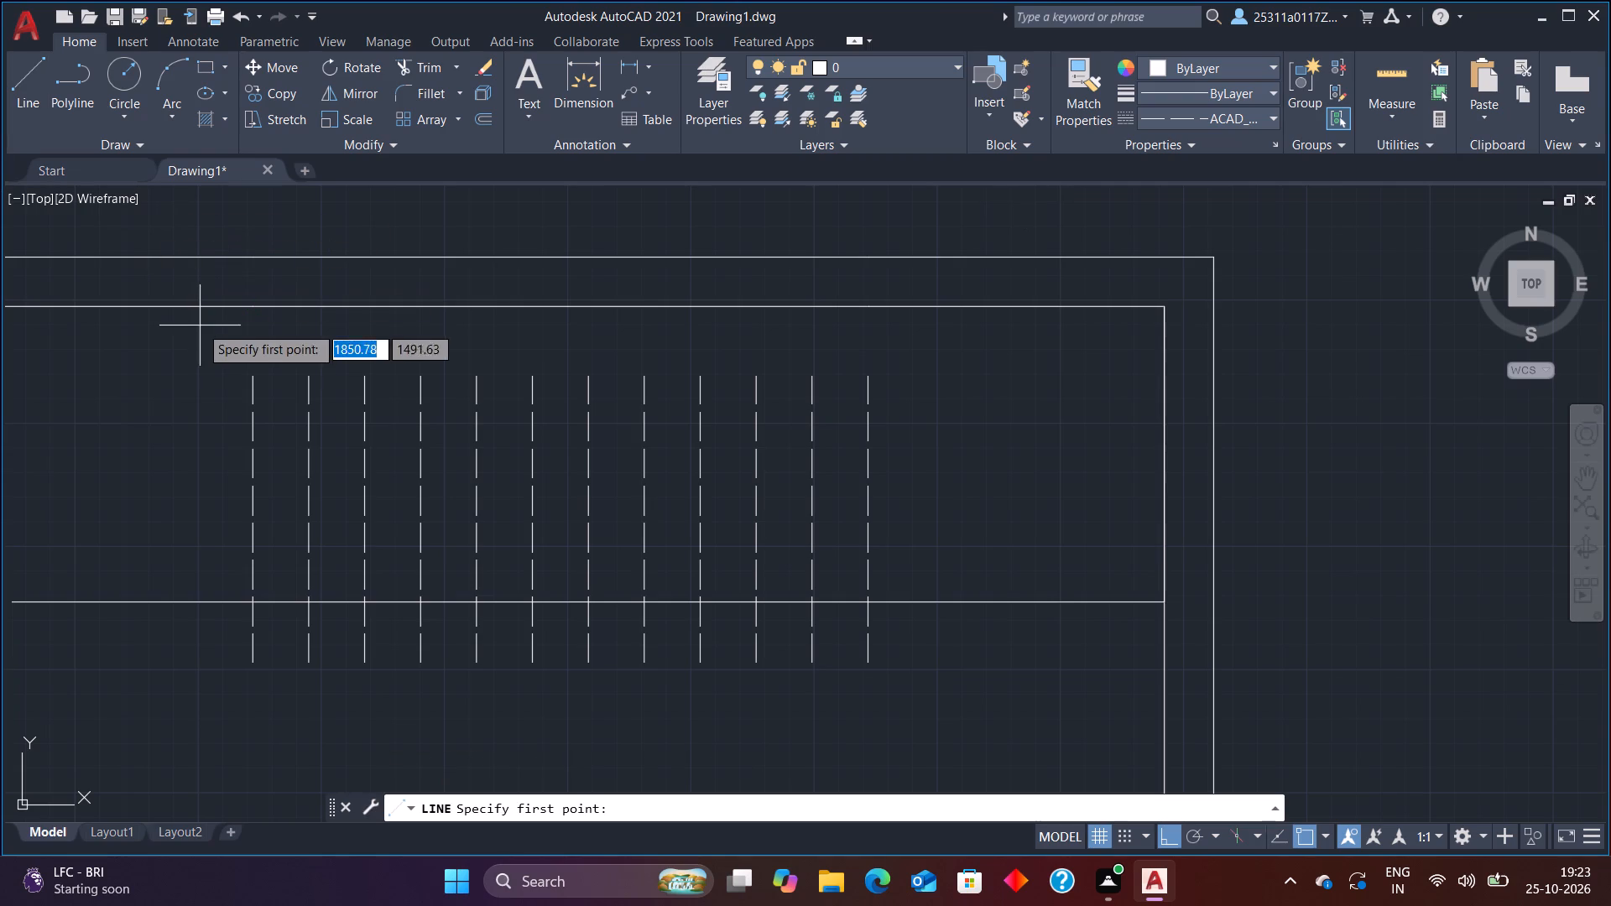
left_click(250, 372)
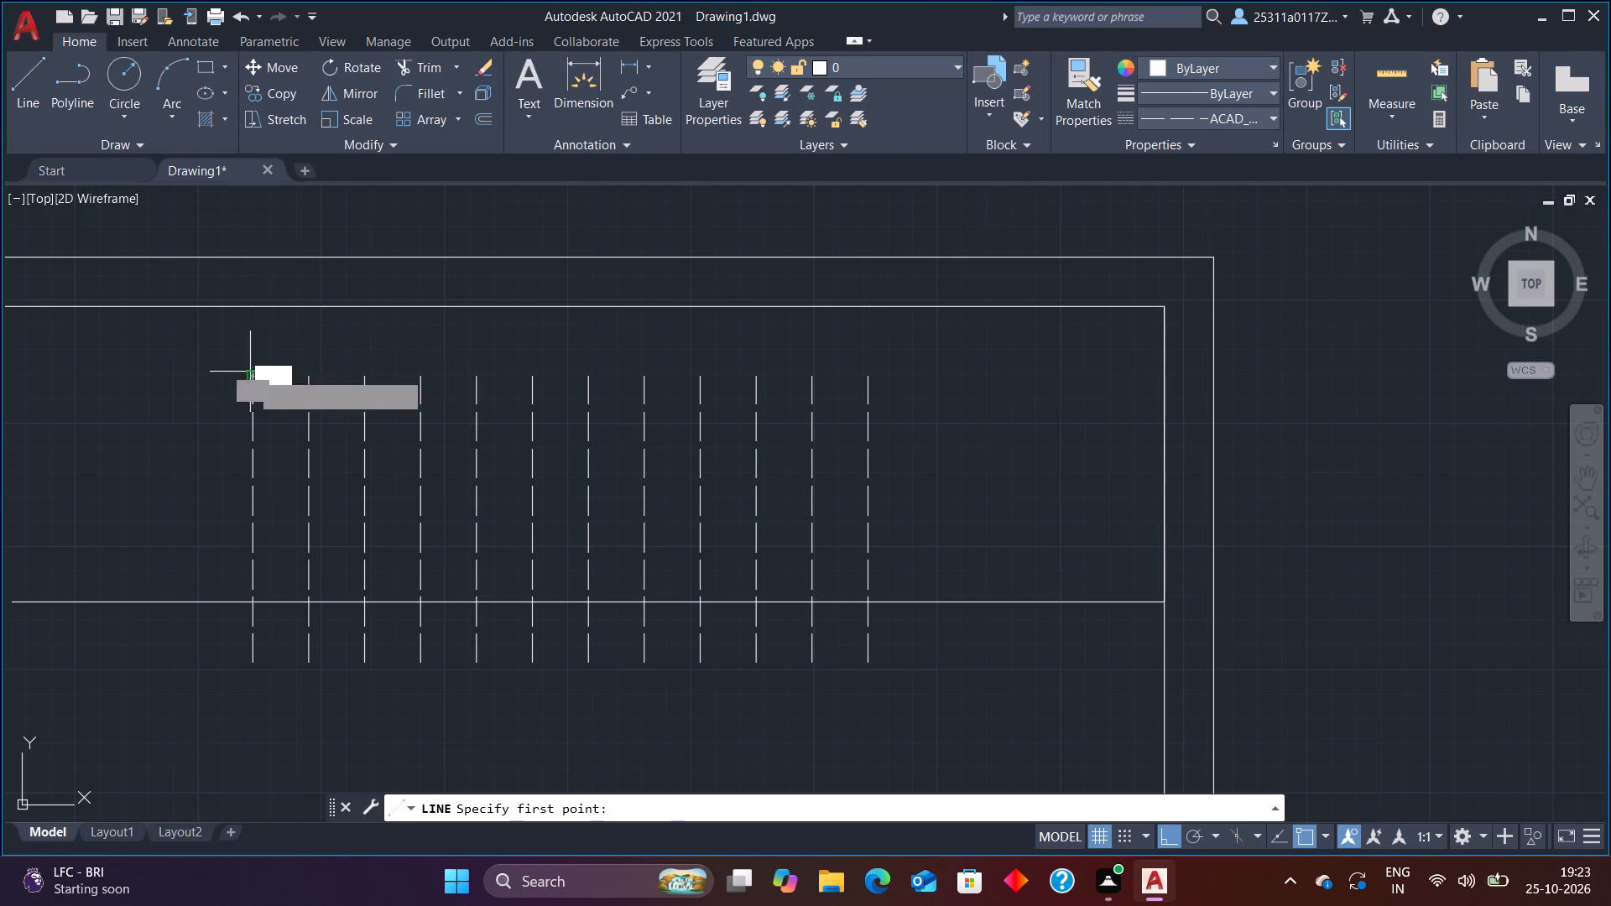
left_click(254, 304)
key("Escape")
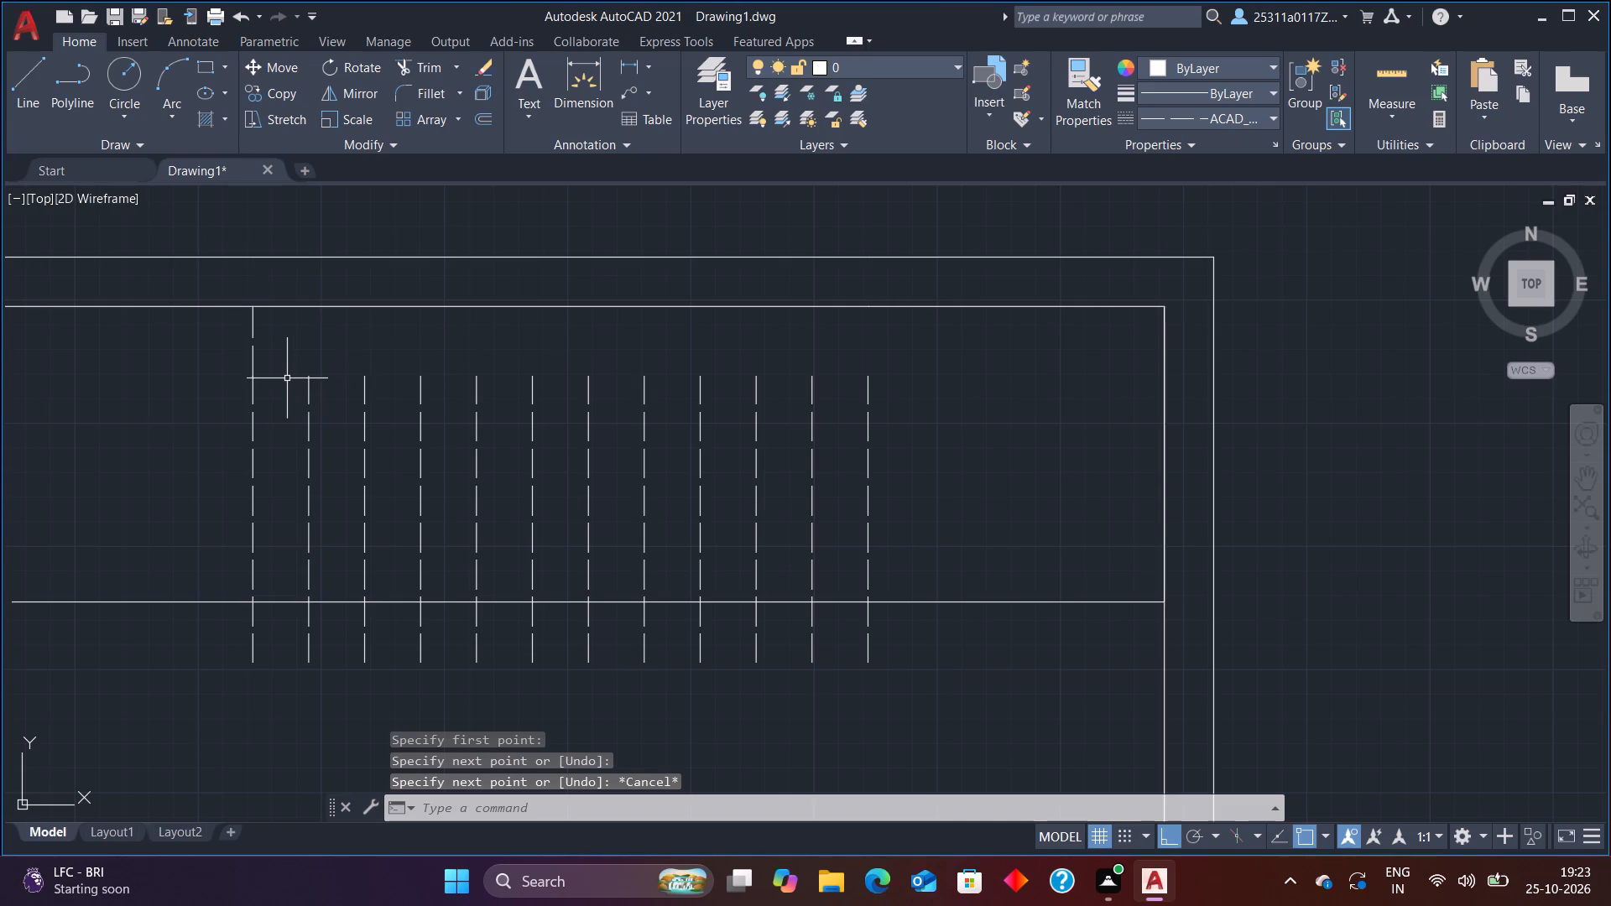
Offset the short dashed line above the leftmost dashed vertical line 22.7 units to the right.
scroll(280, 377, "up", 1)
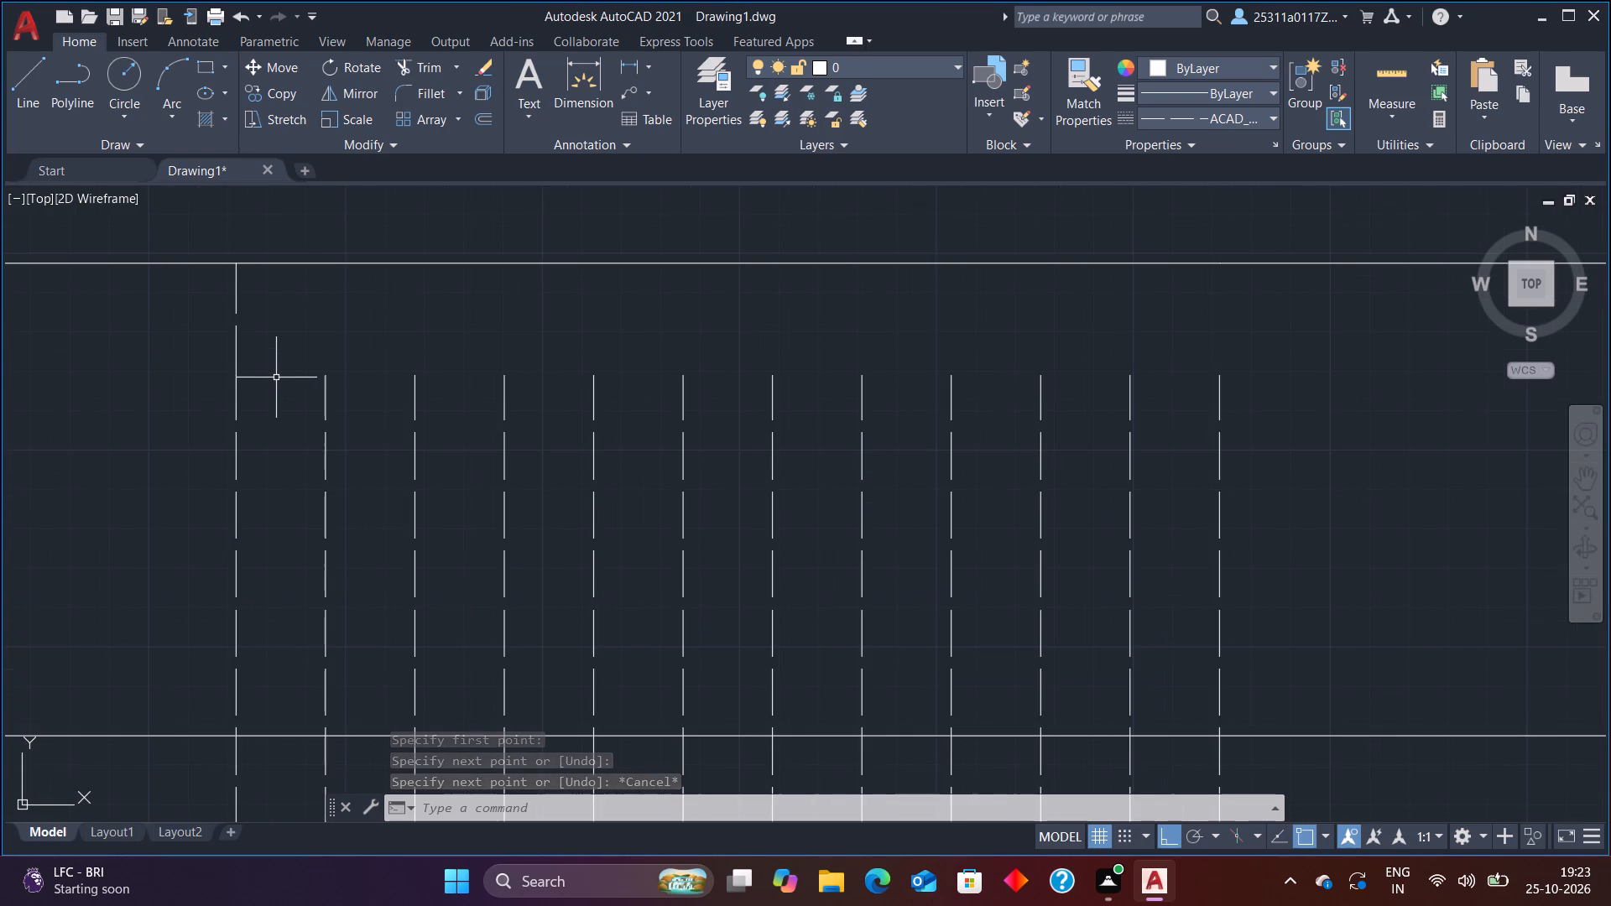
scroll(299, 346, "down", 1)
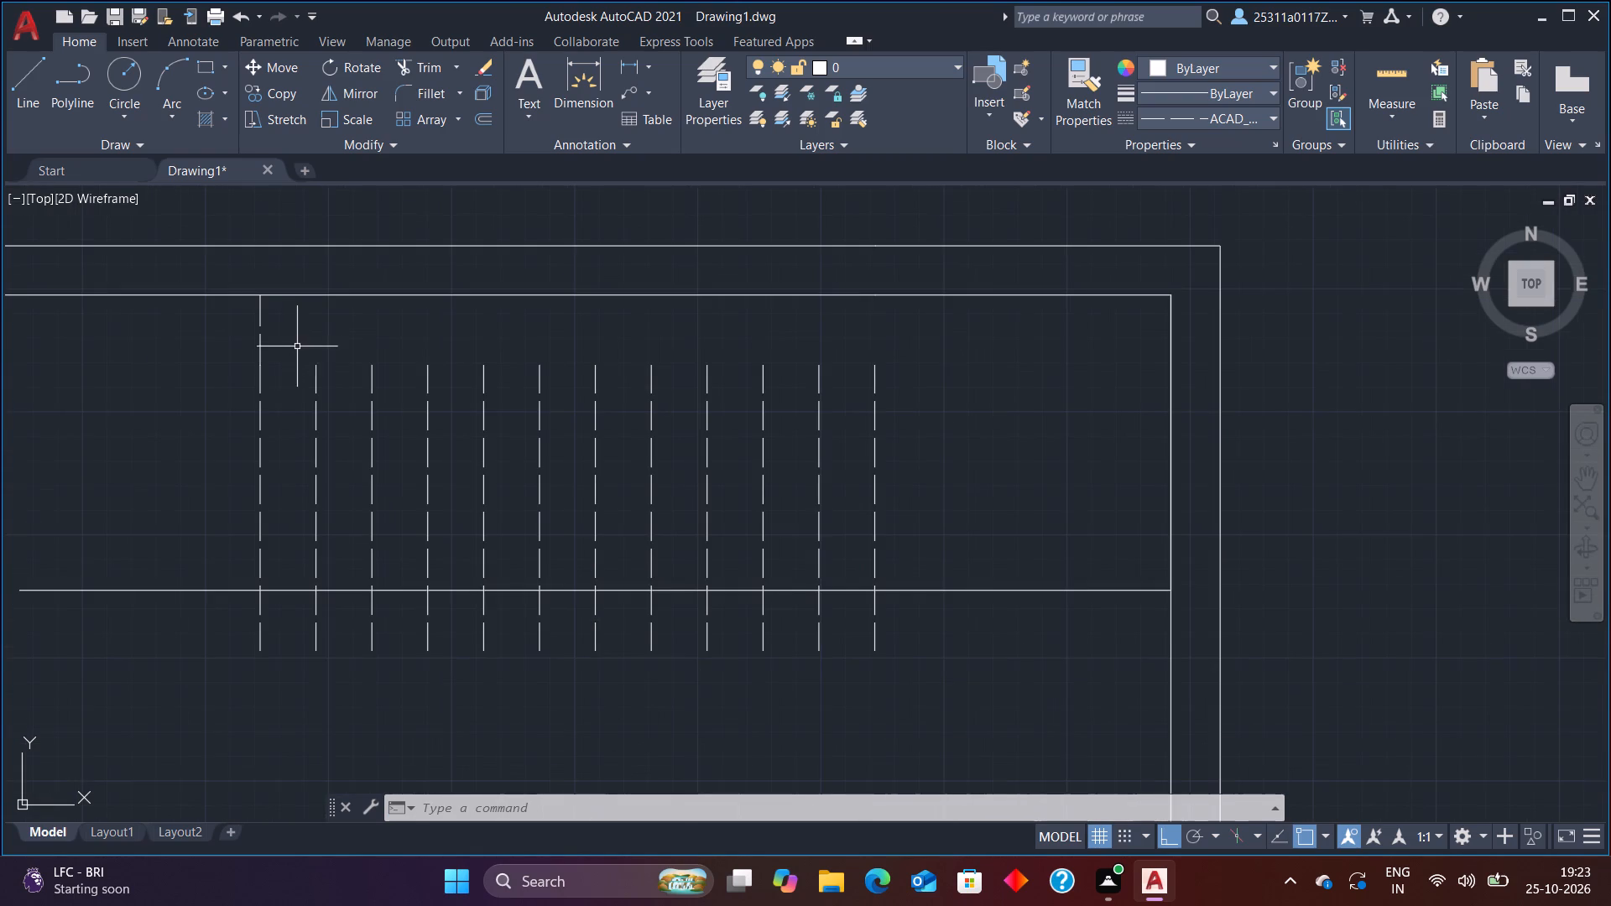
left_click_drag(326, 341, 244, 344)
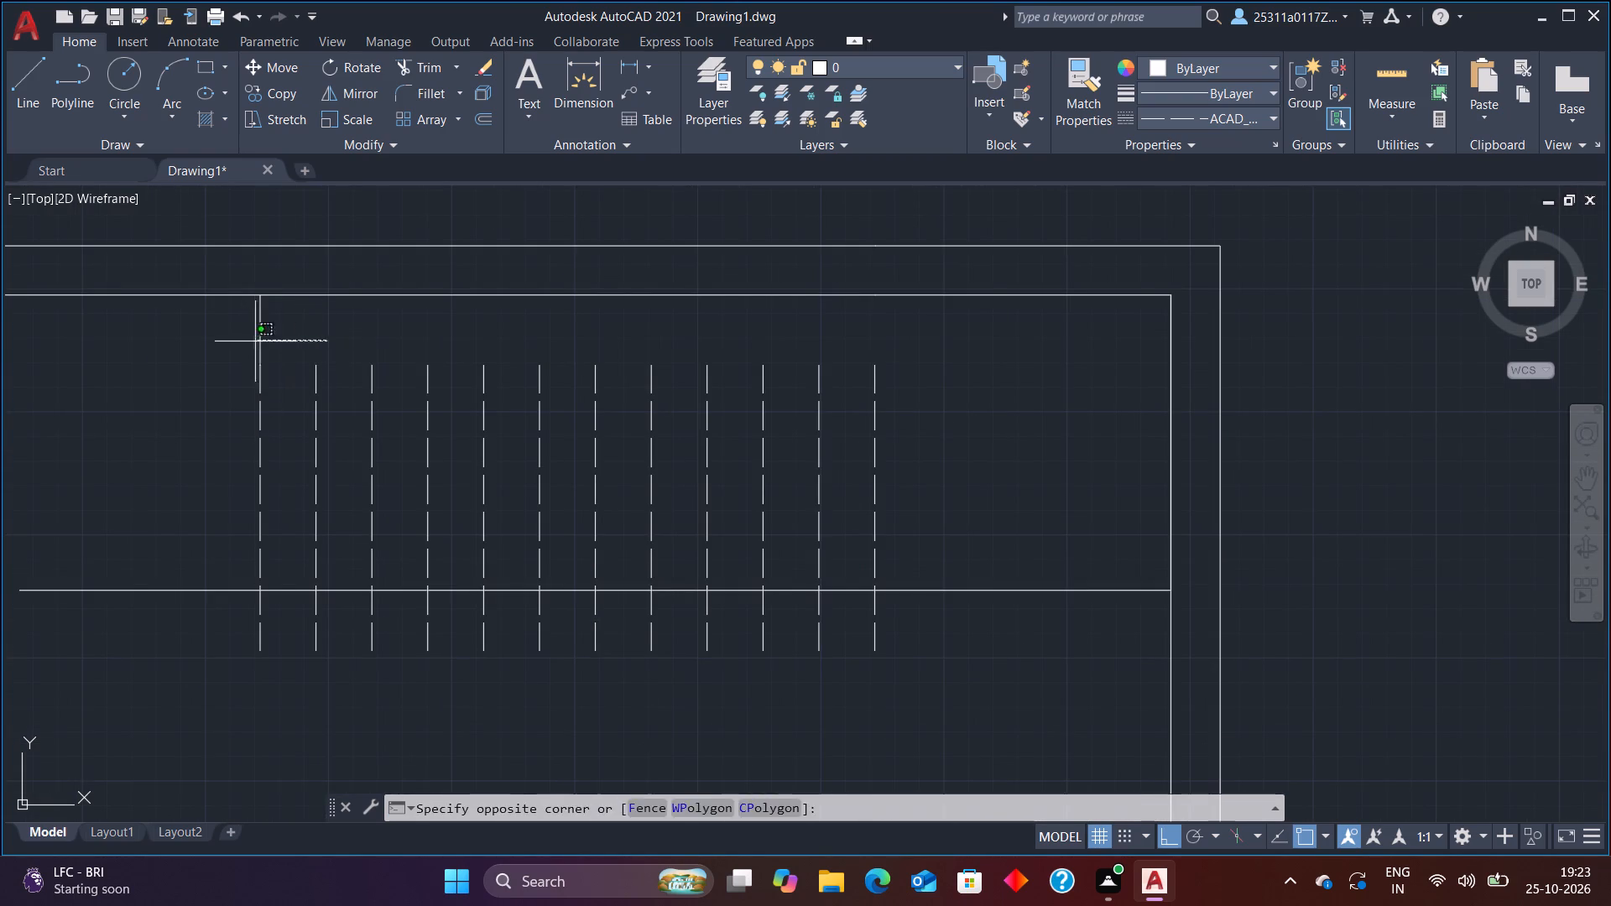
left_click_drag(244, 344, 216, 347)
type("off")
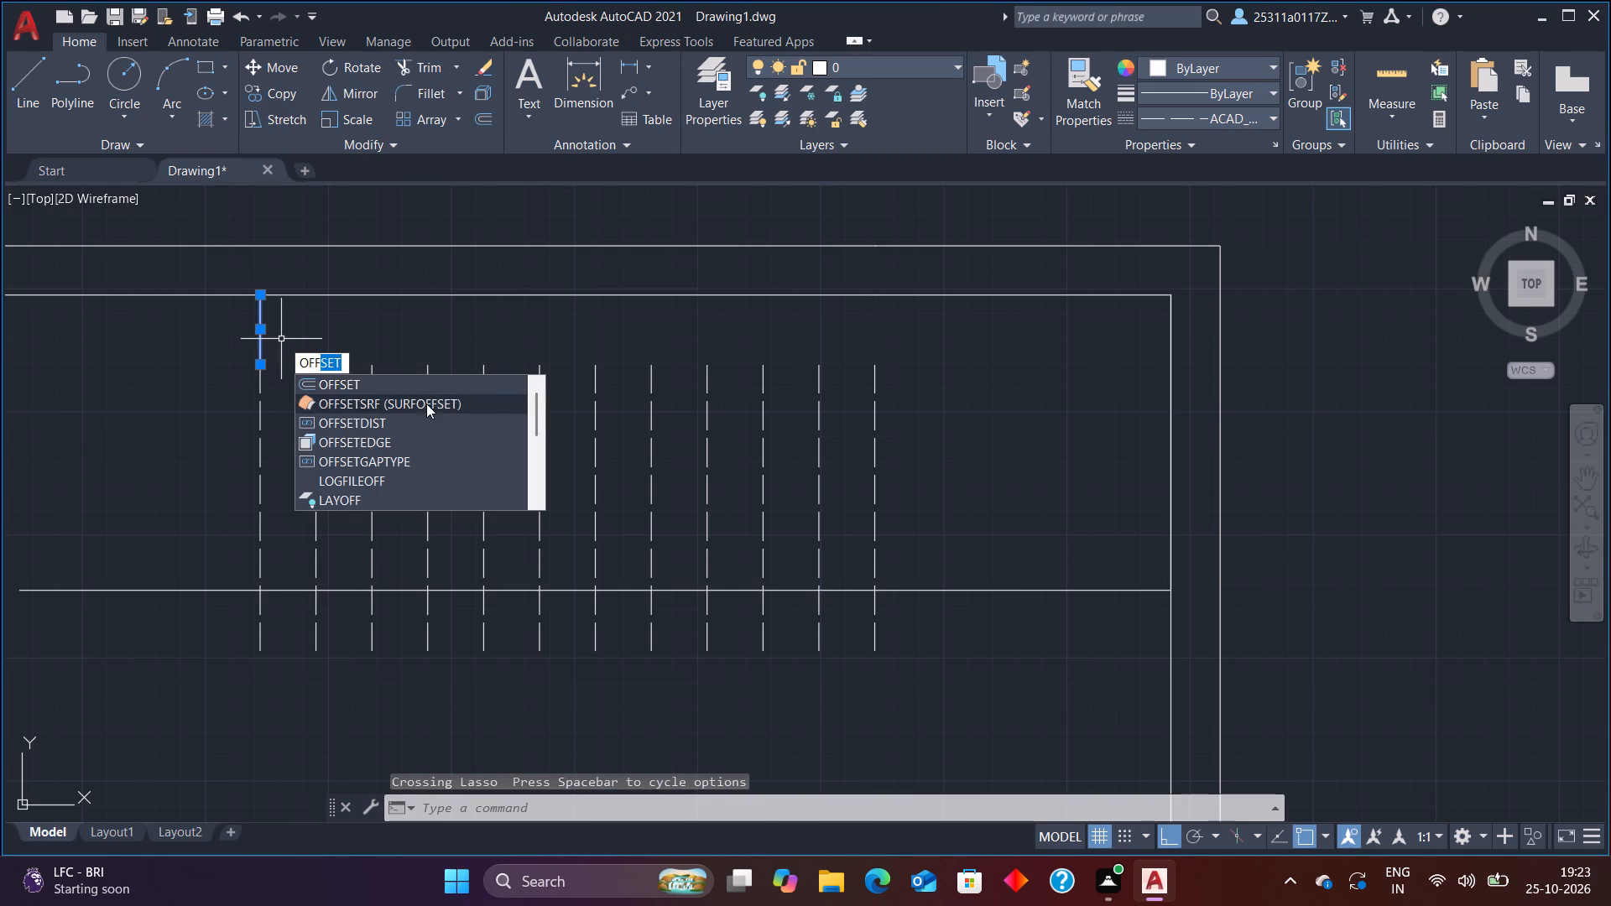
left_click(427, 381)
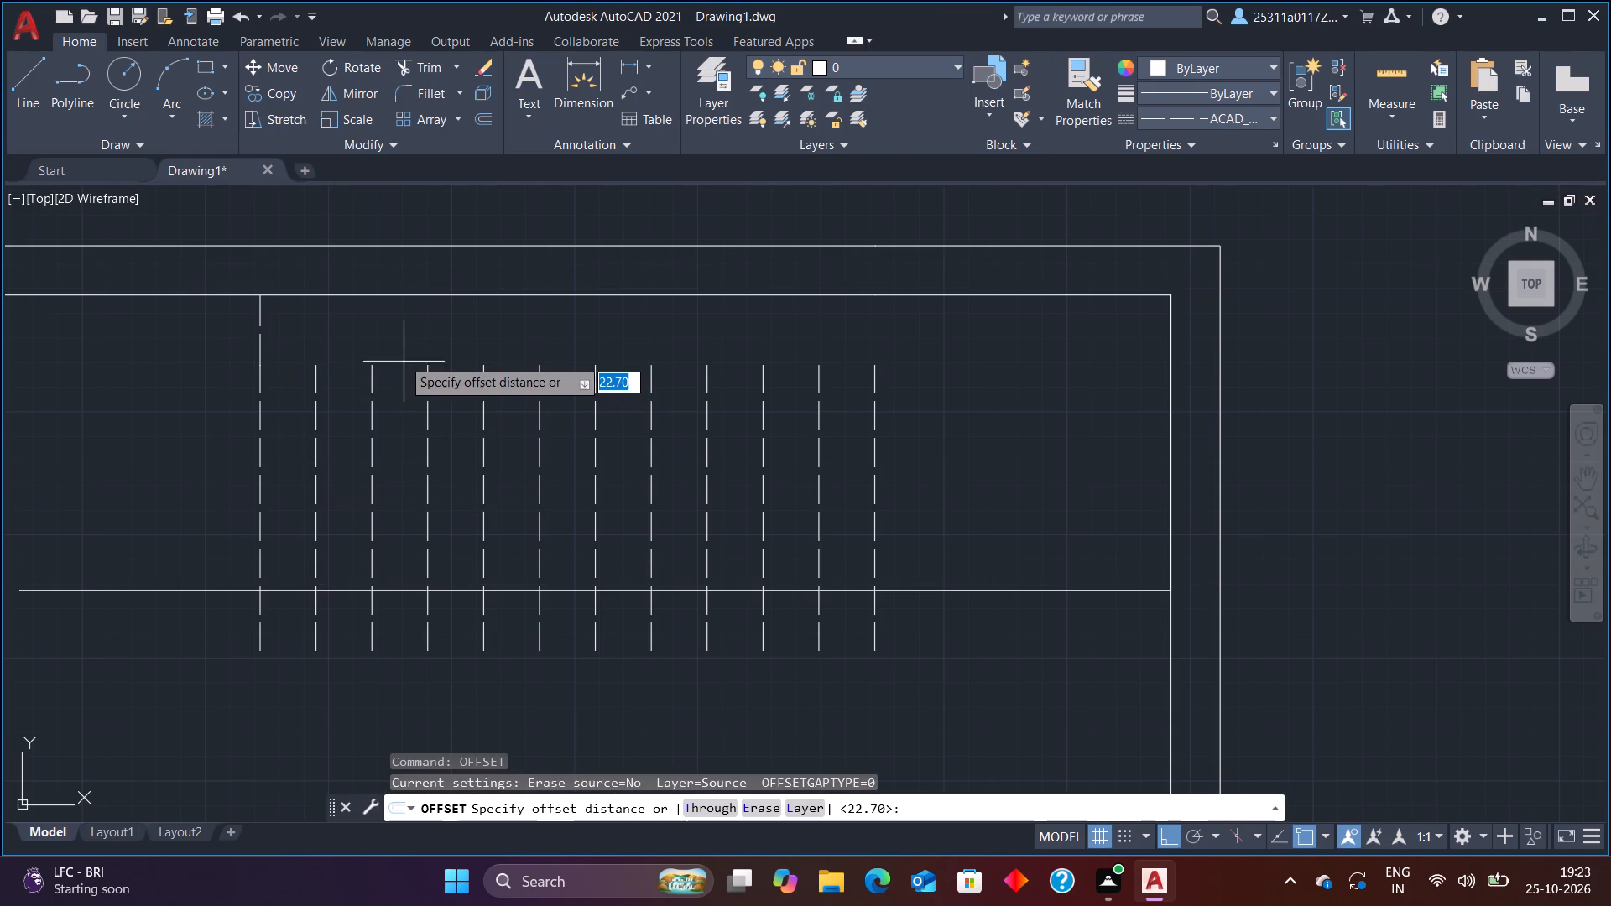
type("22.7")
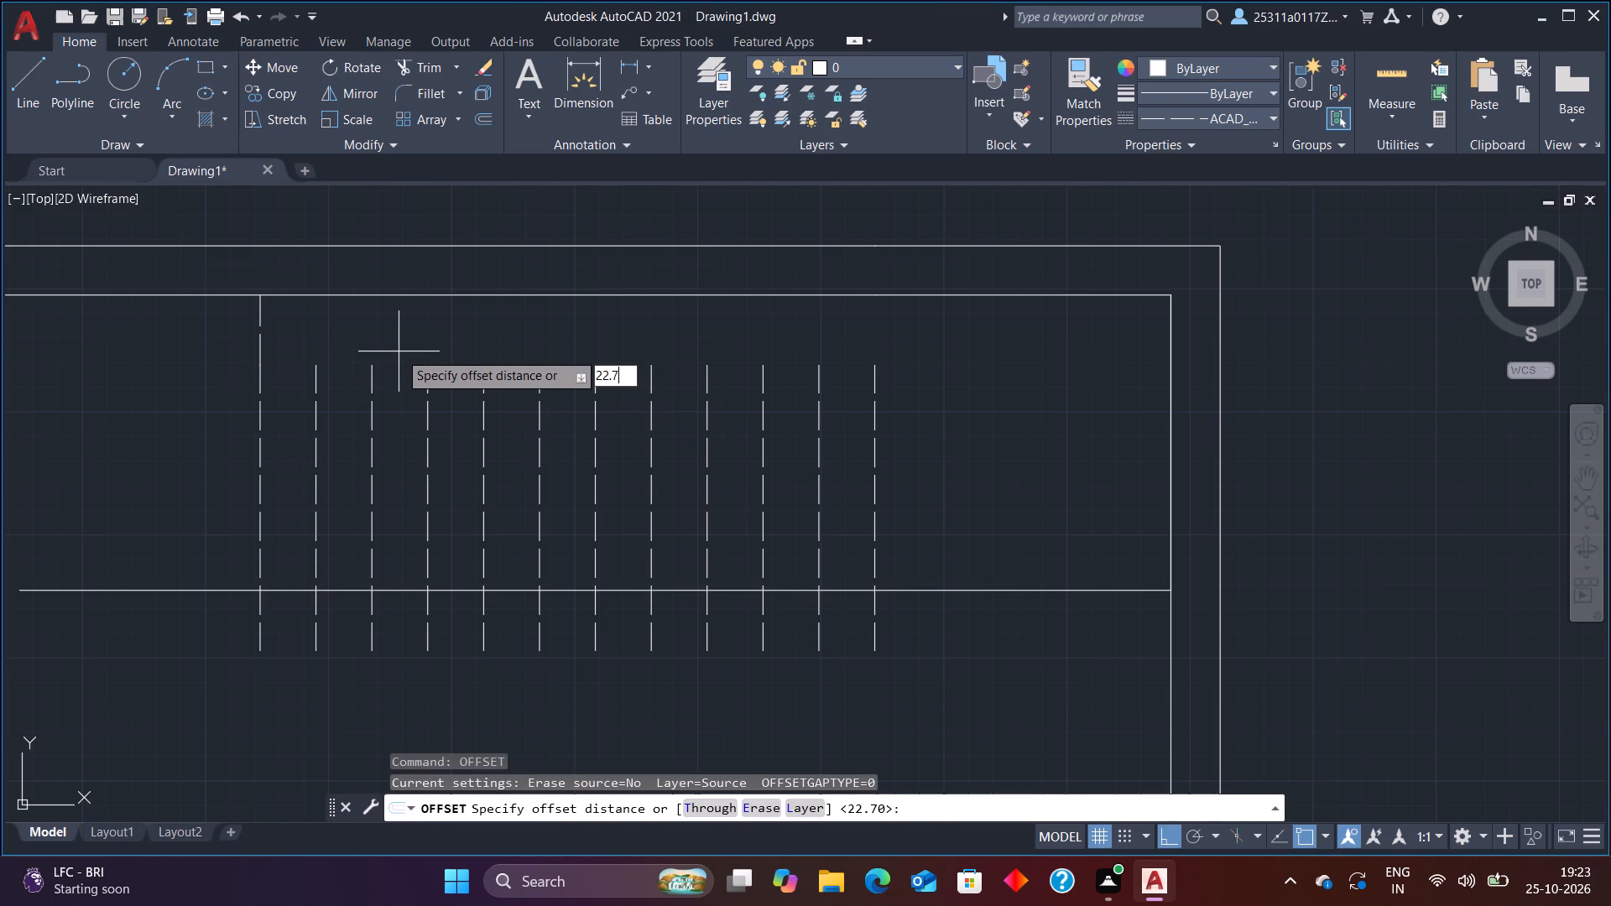
key("Return")
left_click(399, 351)
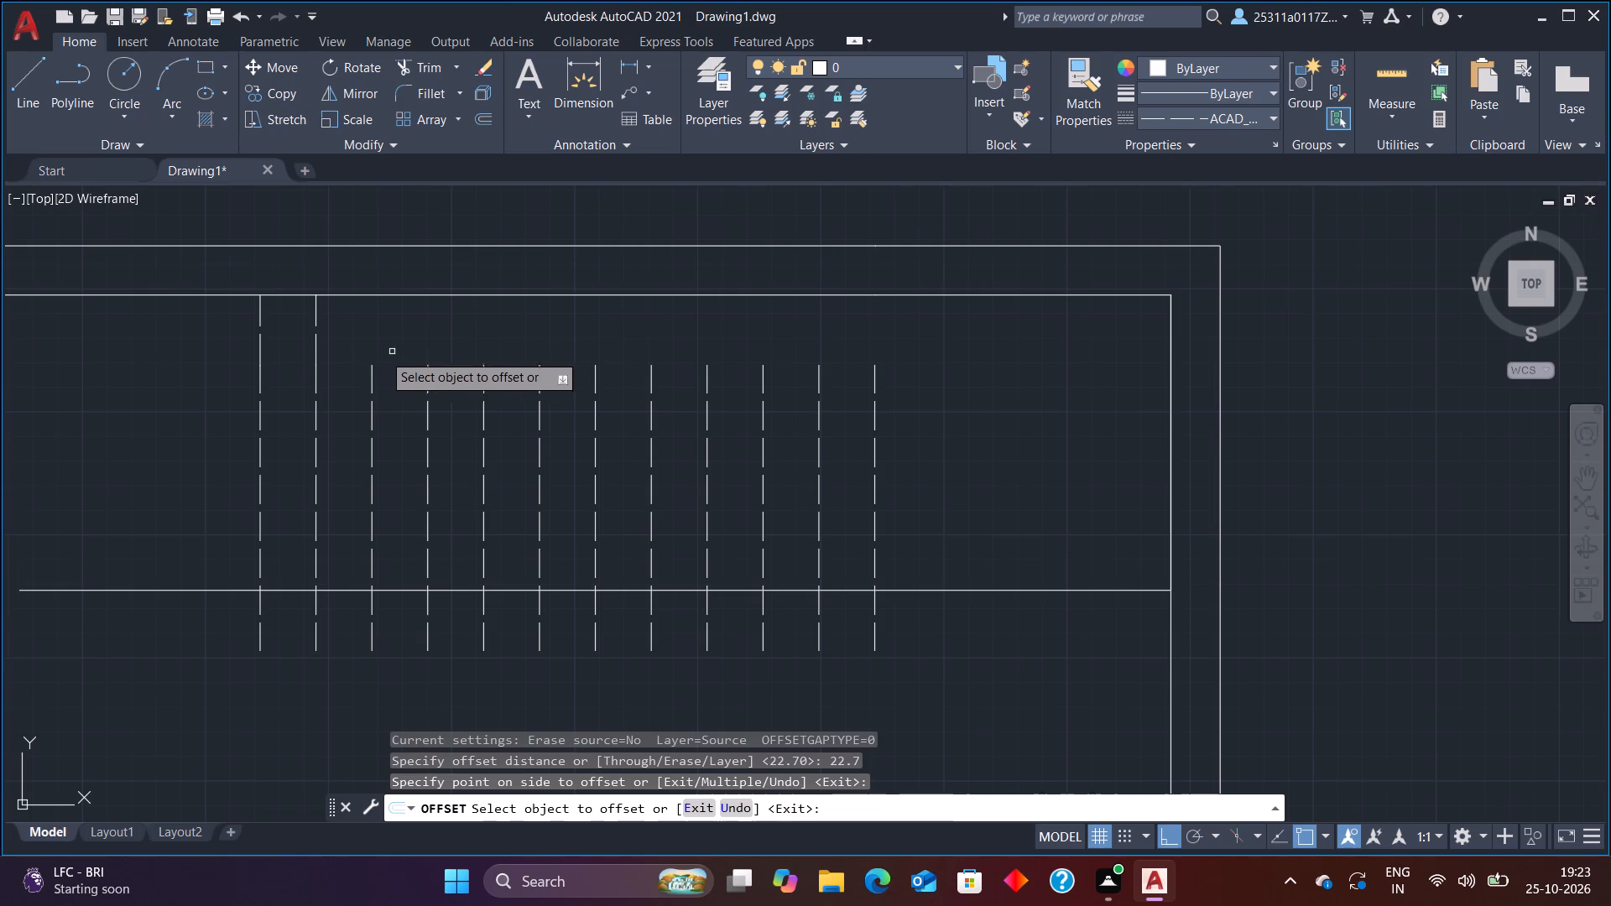
Offset each newest short dashed line another 22.7 units to the right, adding ten copies up to the rightmost dashed line.
left_click(315, 342)
left_click(364, 342)
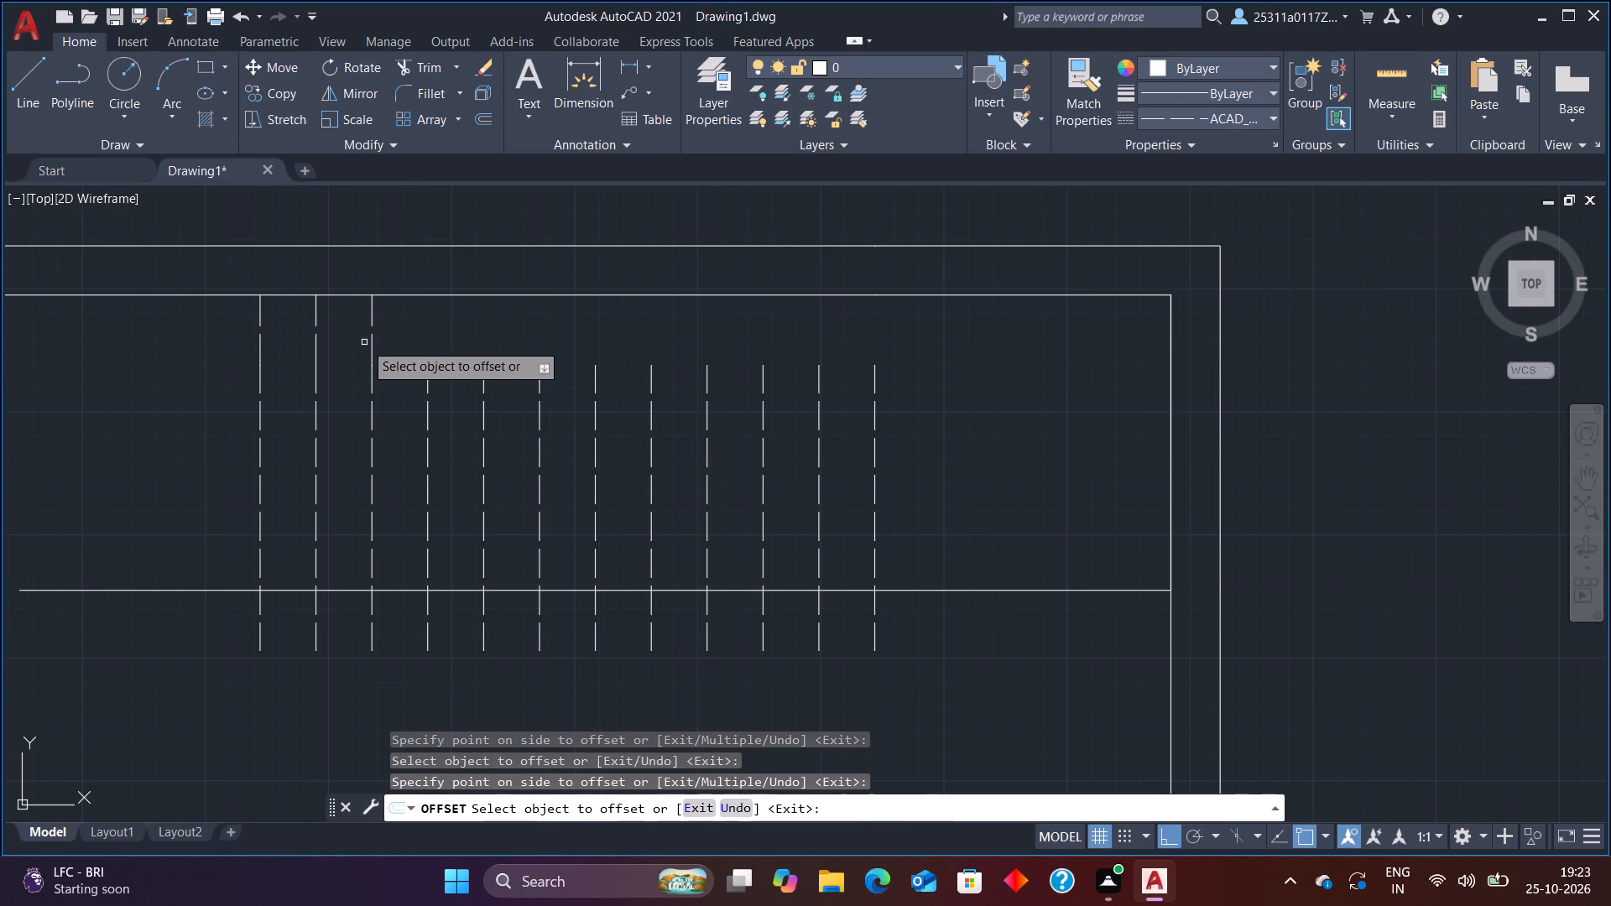
left_click(371, 342)
double_click(427, 345)
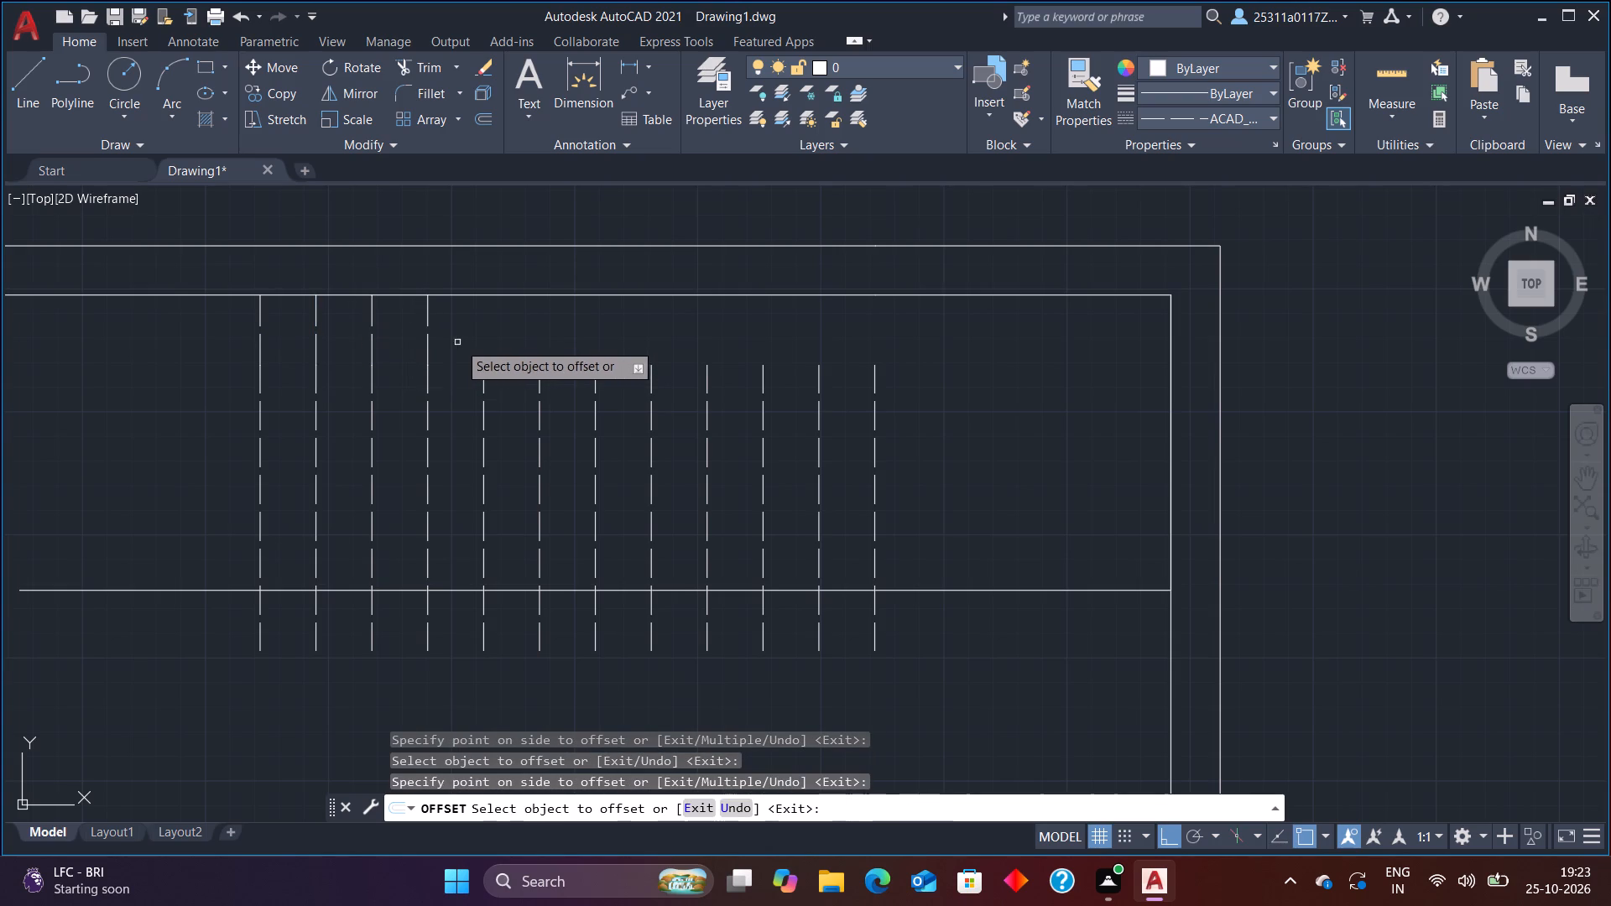
left_click(425, 346)
left_click(425, 344)
left_click(490, 351)
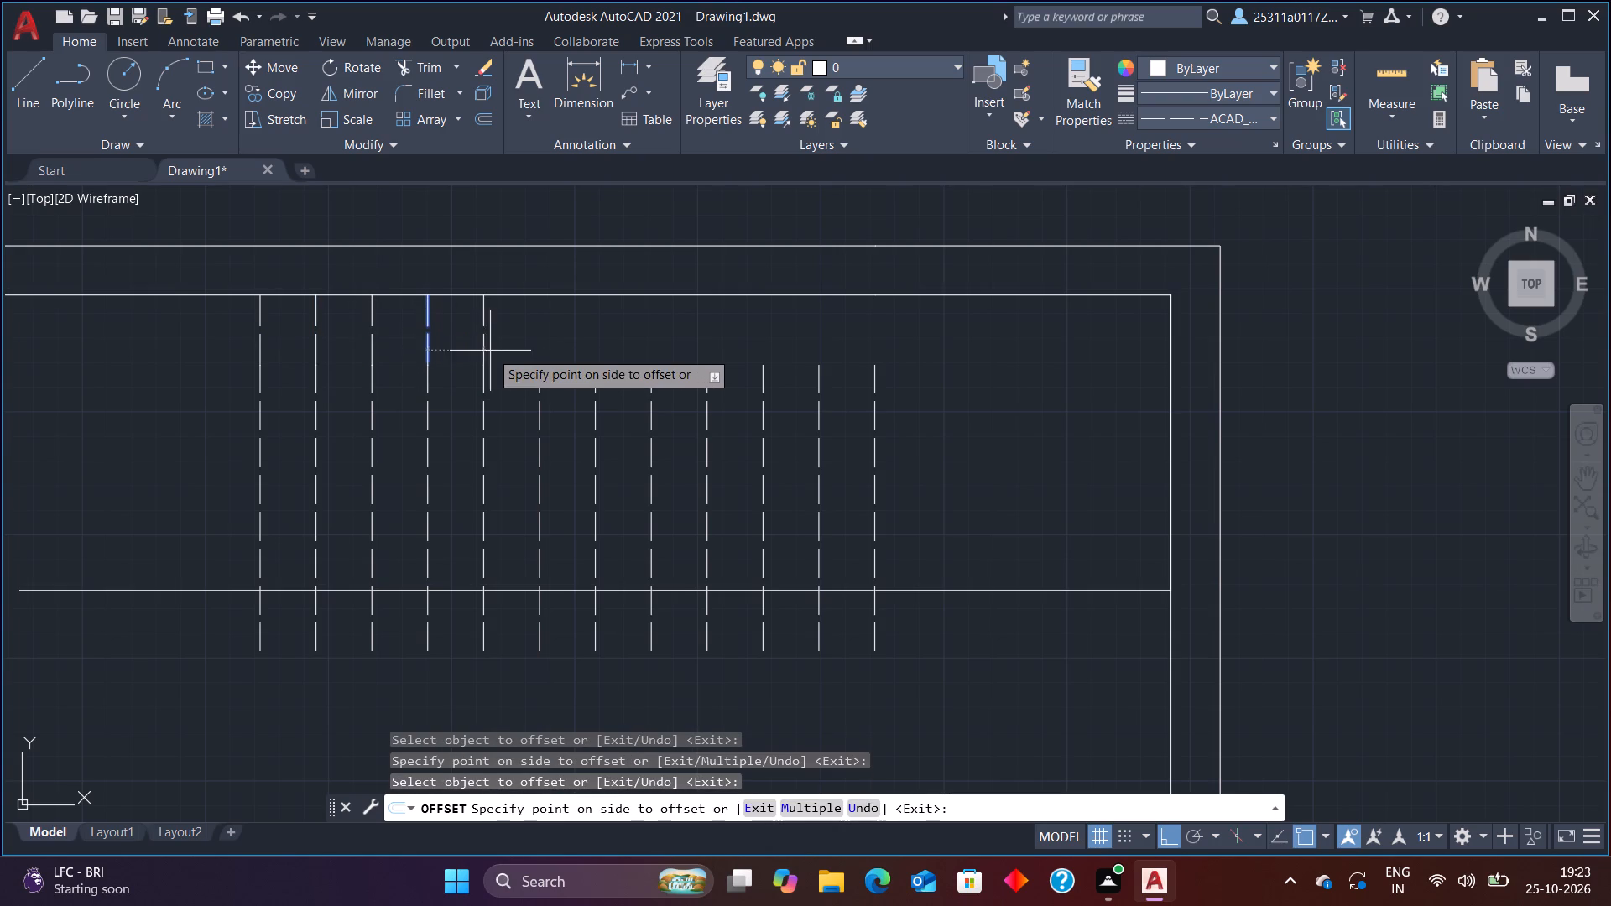
left_click(484, 342)
left_click(528, 339)
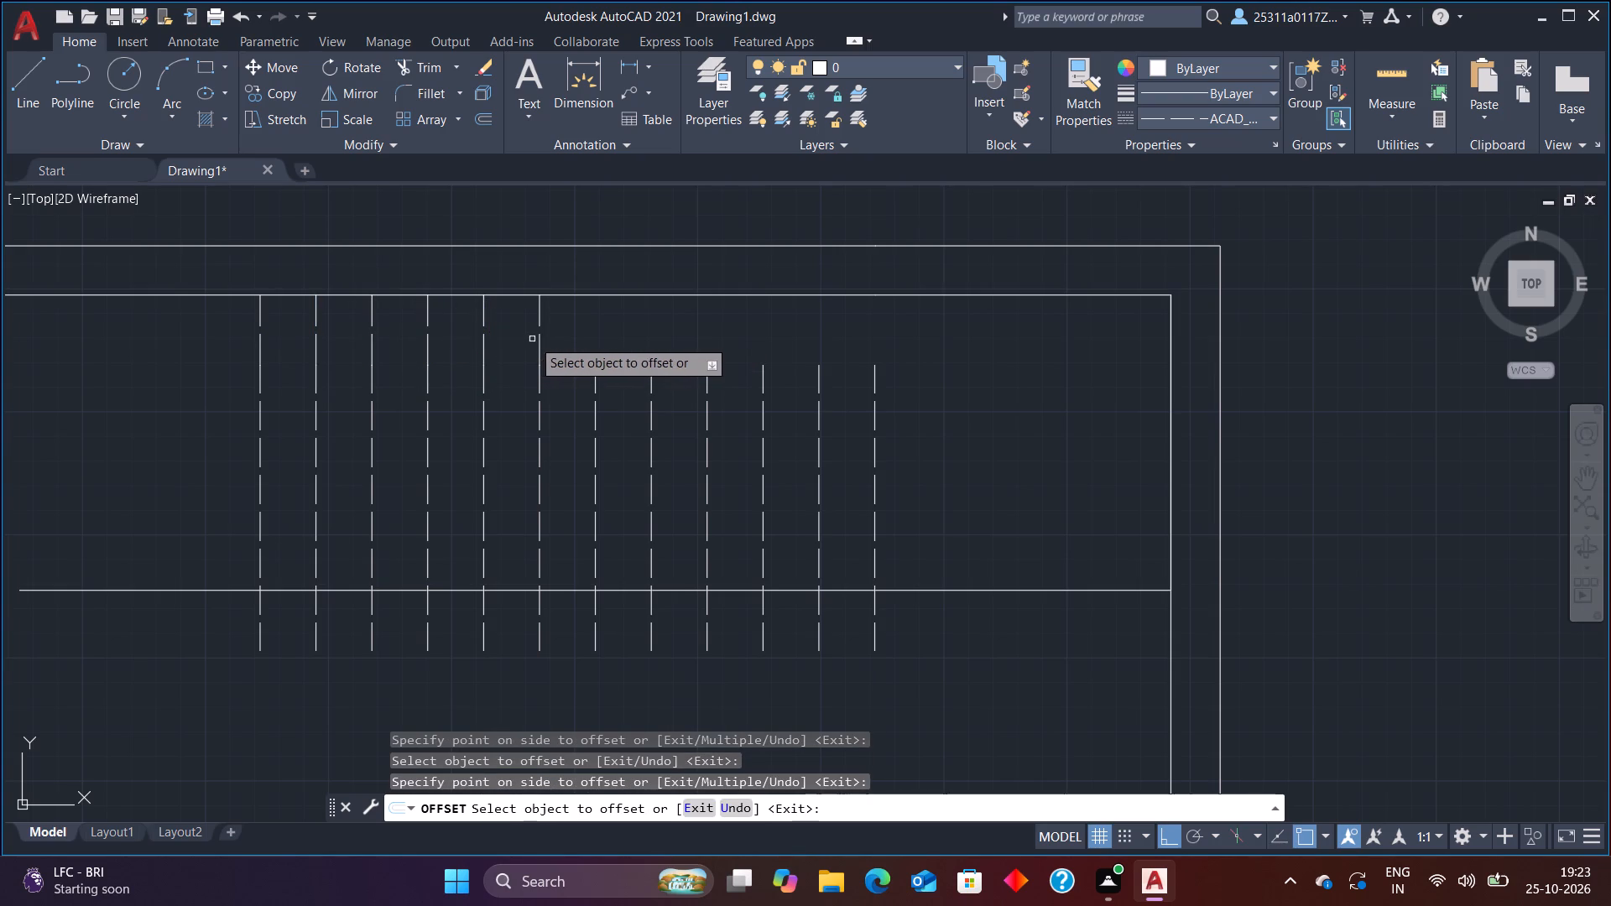
left_click(539, 340)
left_click(587, 345)
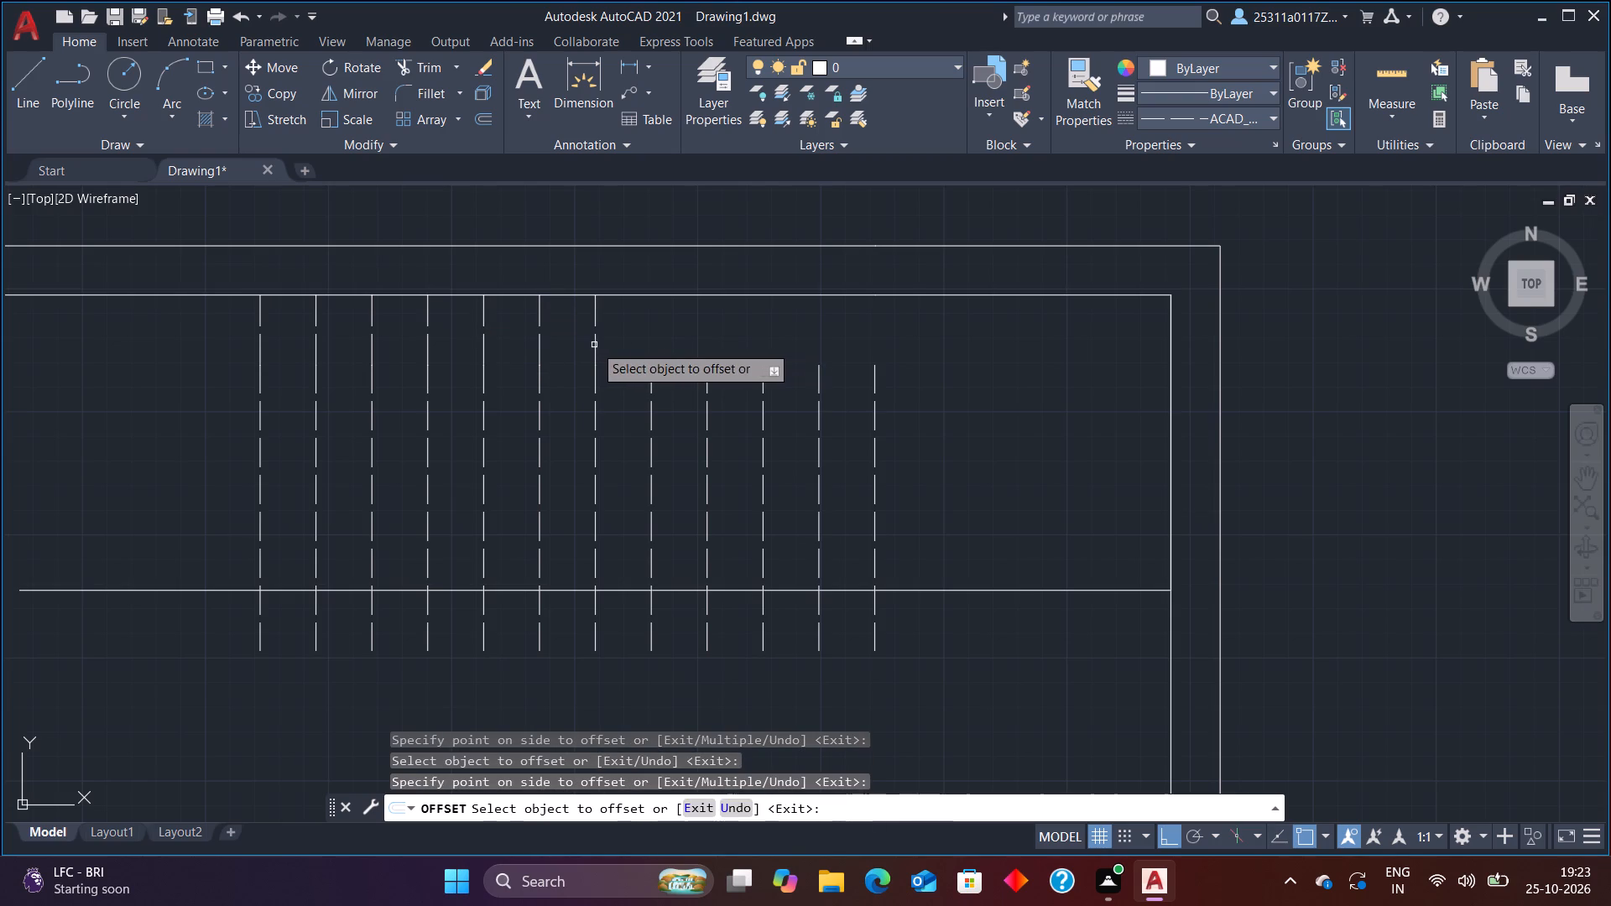
left_click(595, 345)
left_click(645, 351)
left_click(649, 351)
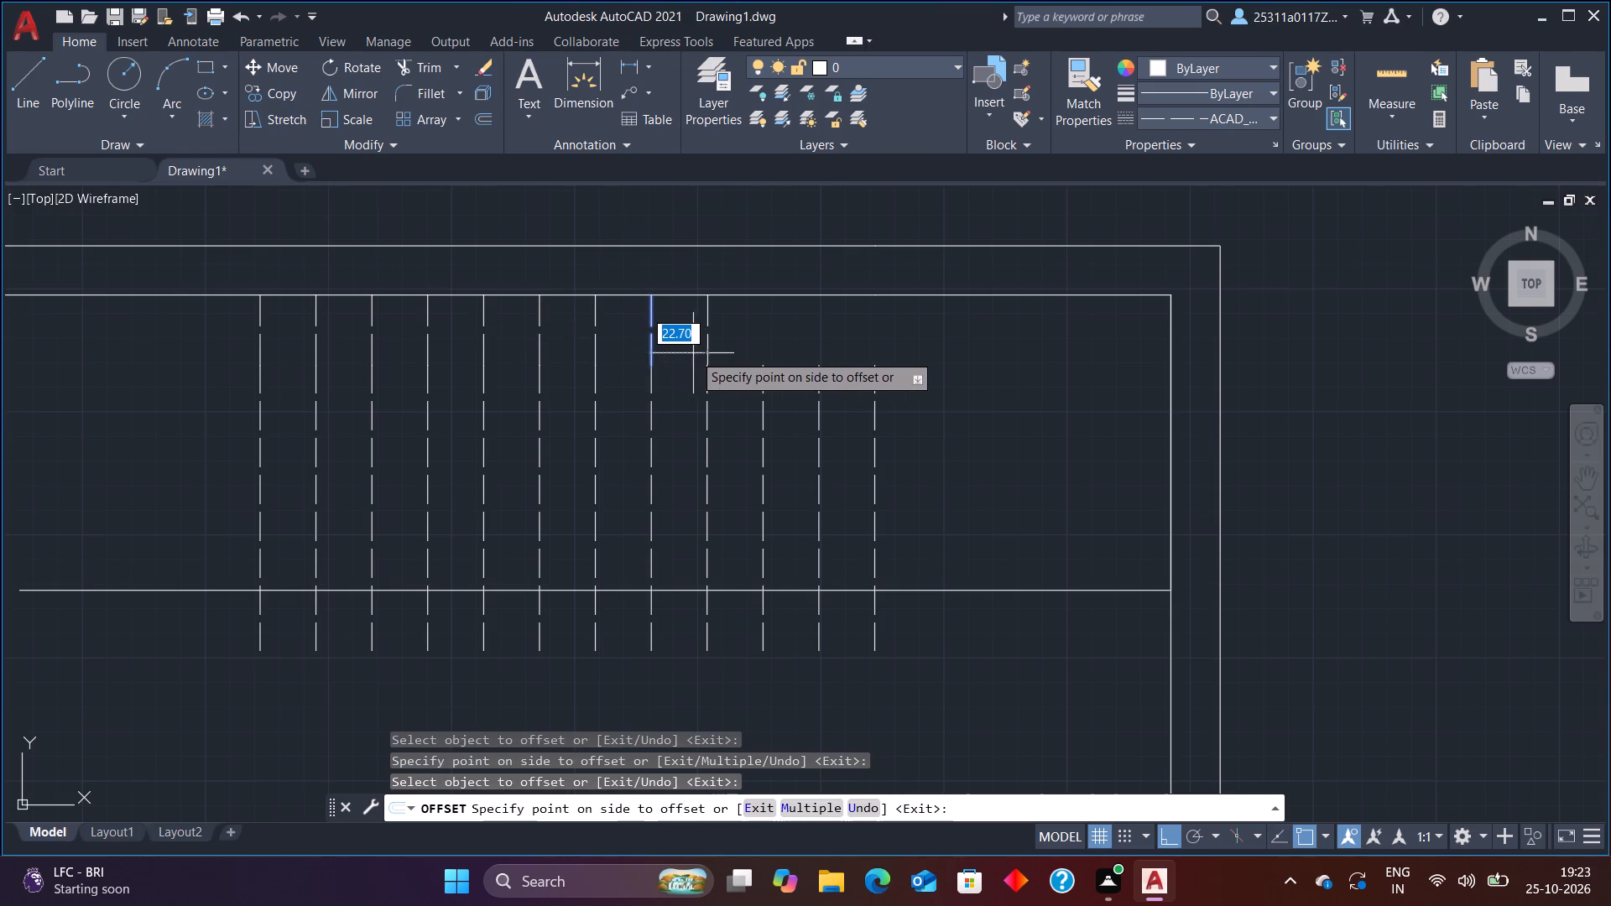
left_click(701, 354)
left_click(709, 356)
left_click(731, 357)
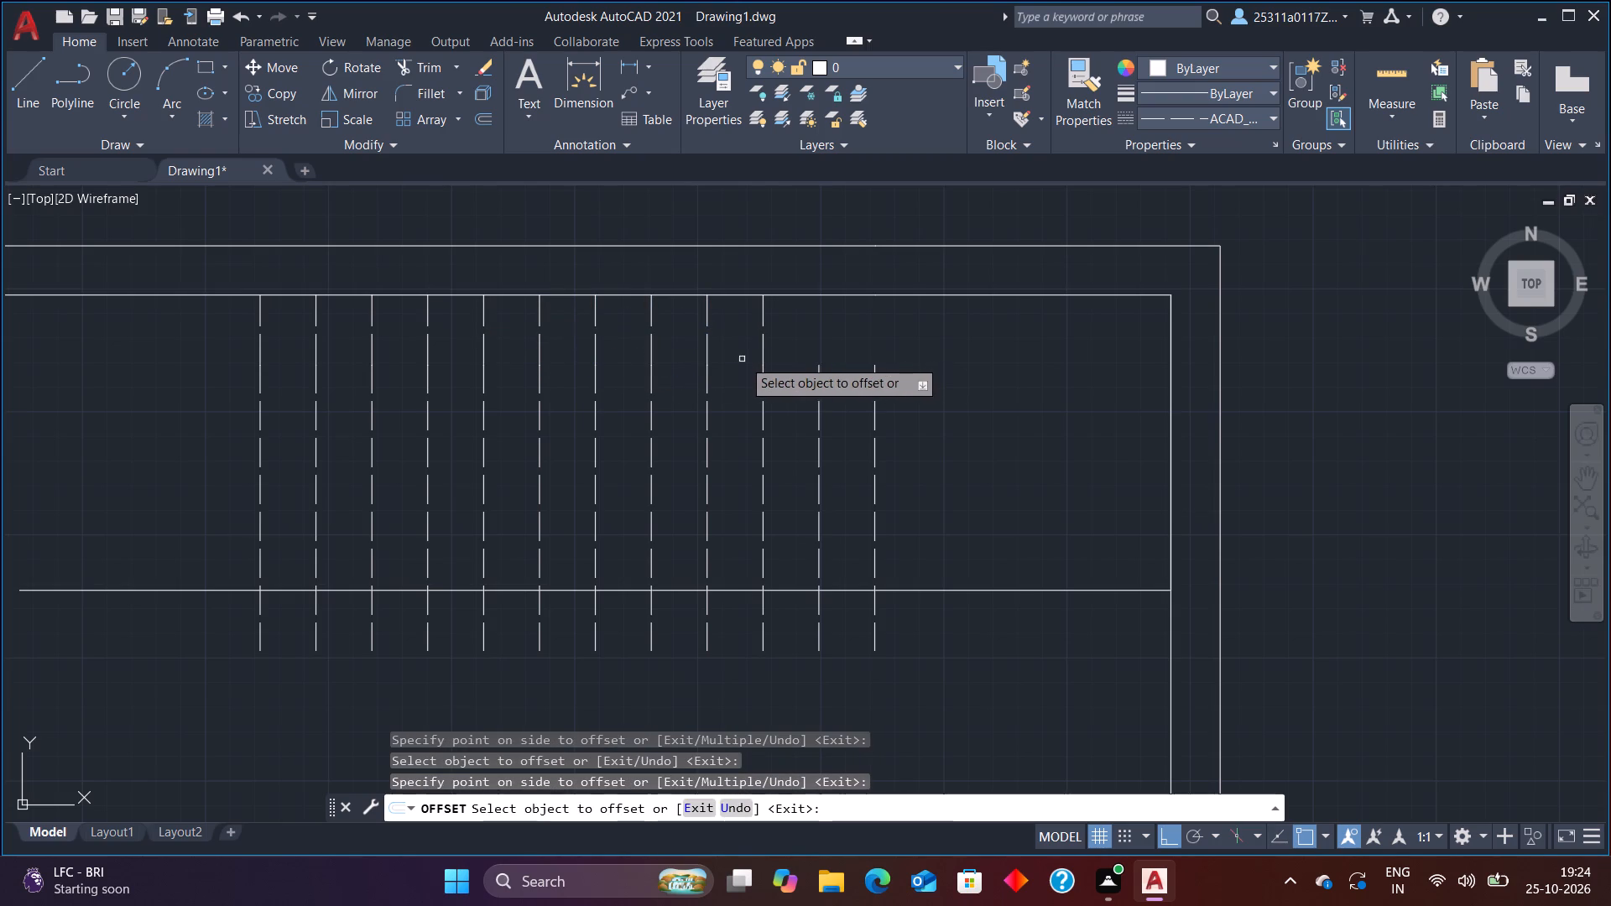
left_click(764, 359)
left_click(798, 358)
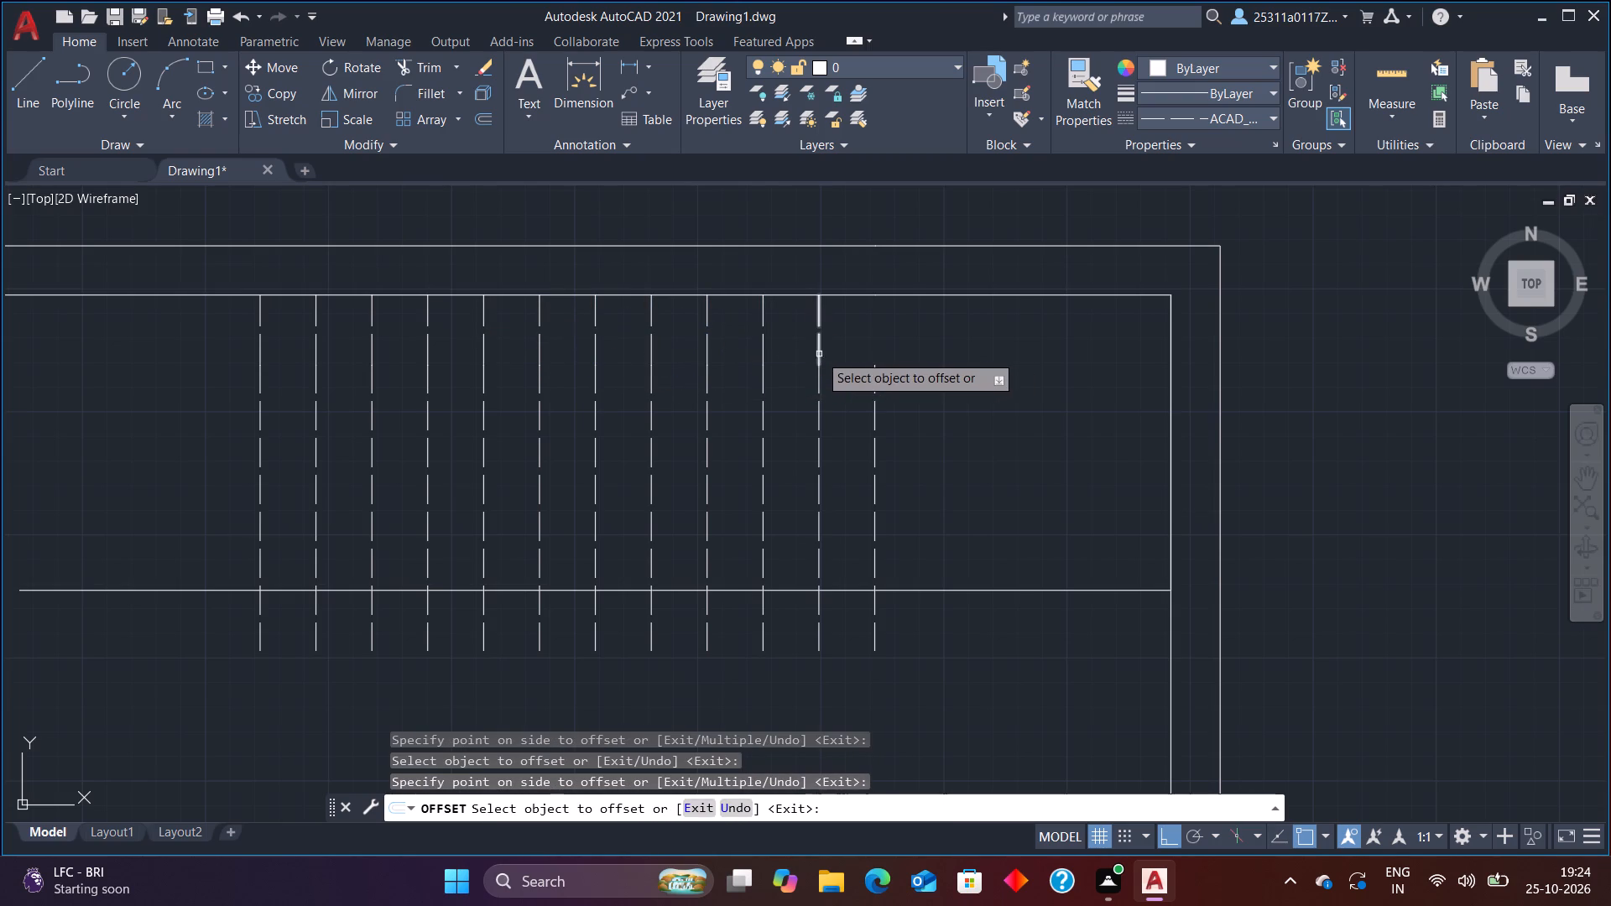
left_click(819, 354)
left_click(880, 364)
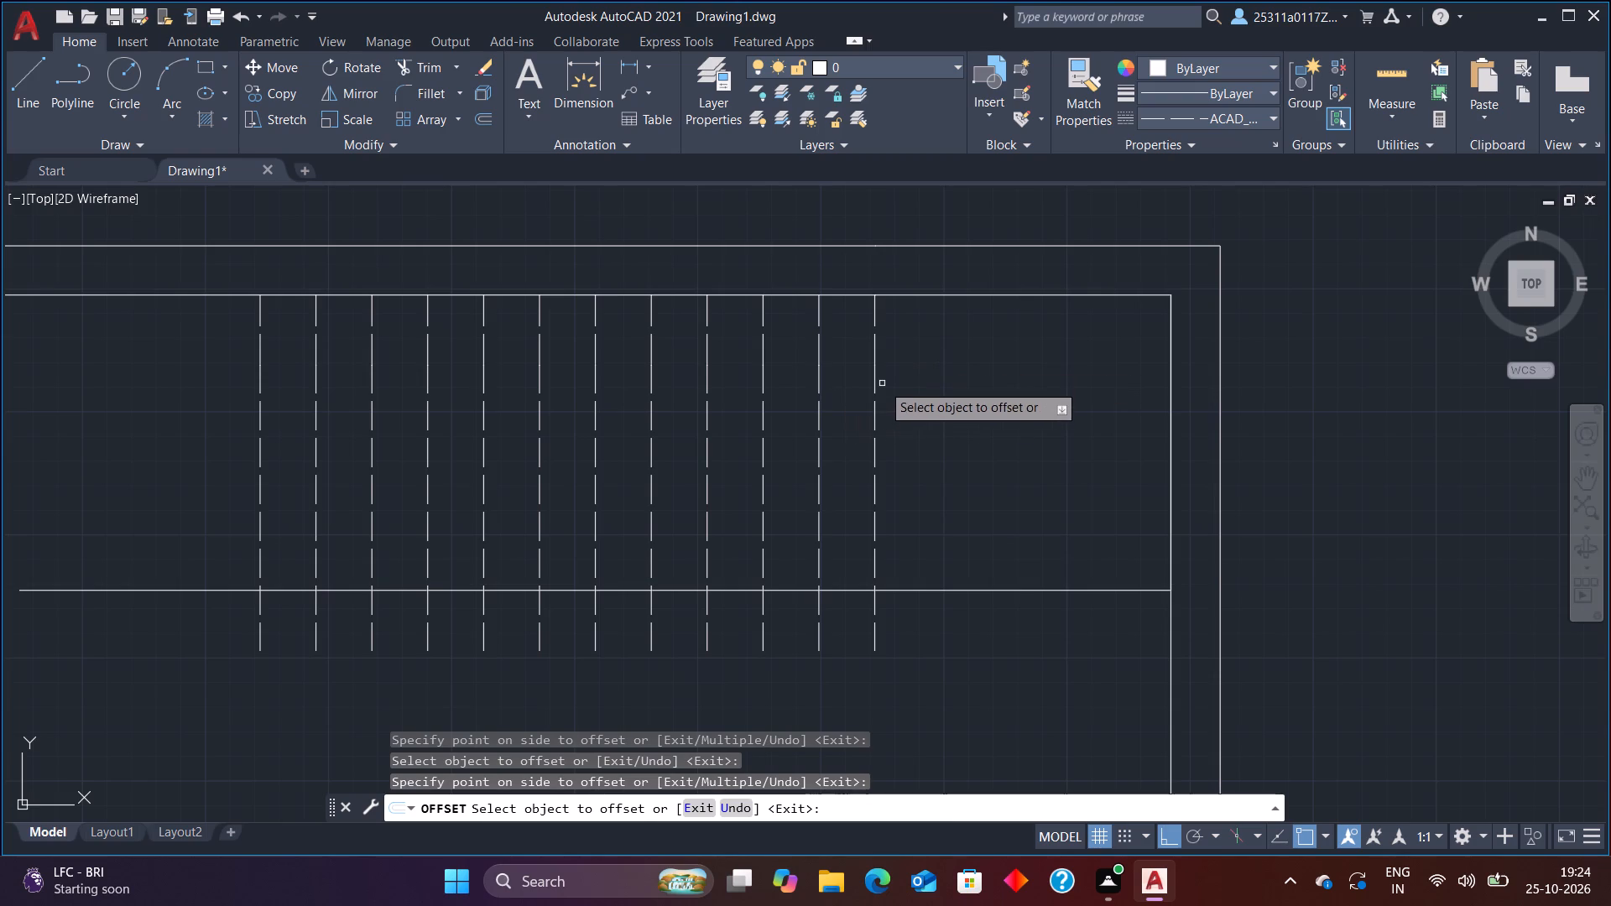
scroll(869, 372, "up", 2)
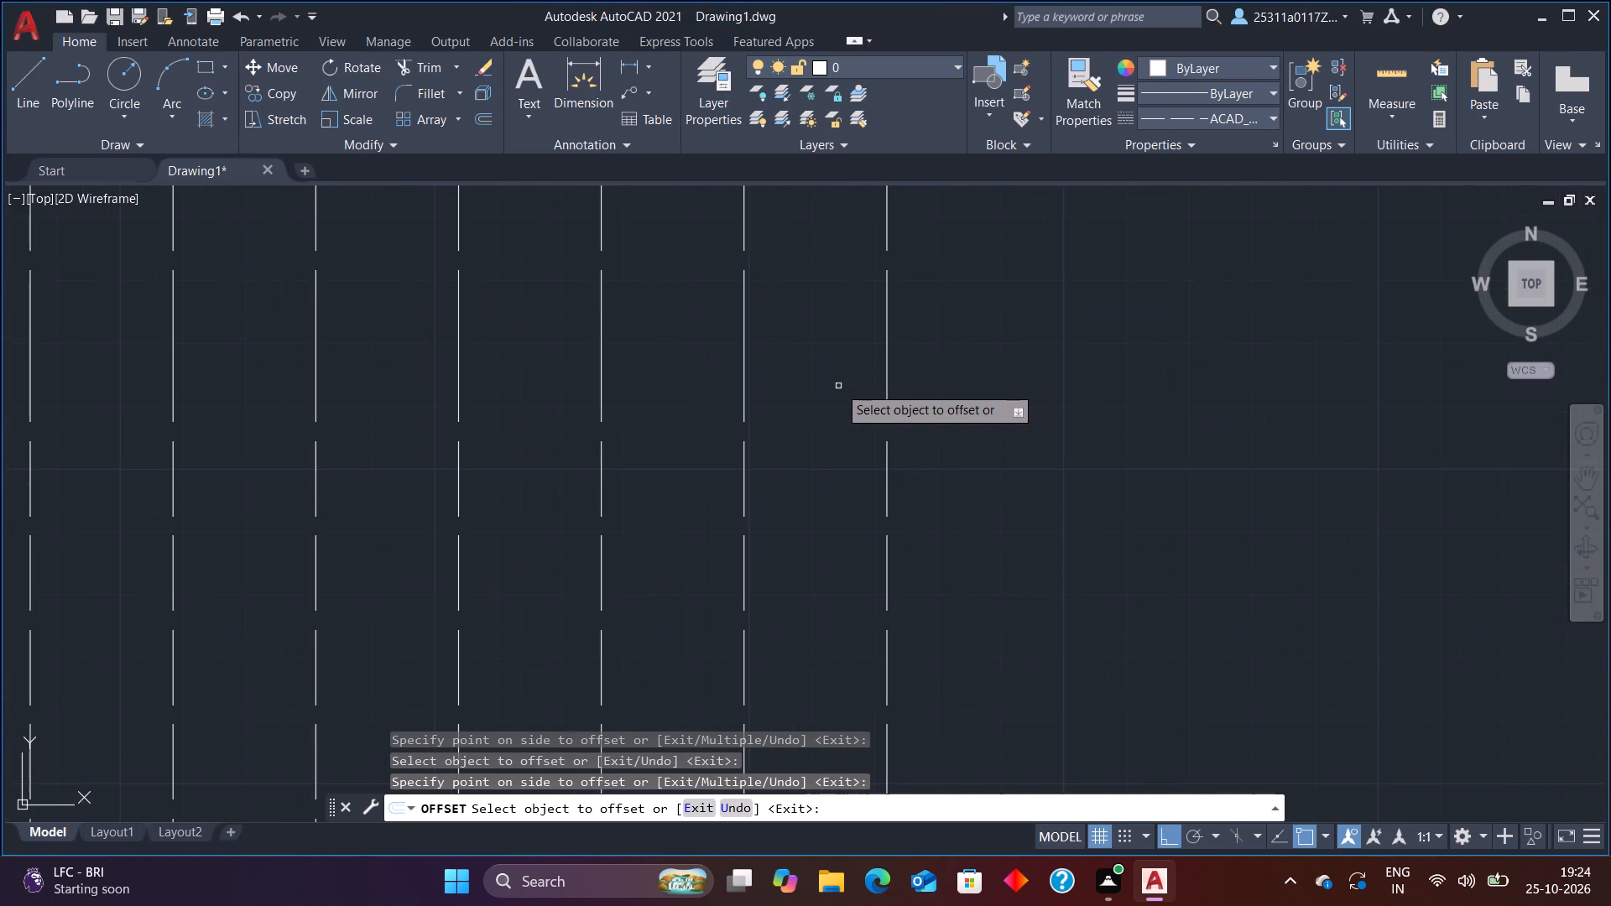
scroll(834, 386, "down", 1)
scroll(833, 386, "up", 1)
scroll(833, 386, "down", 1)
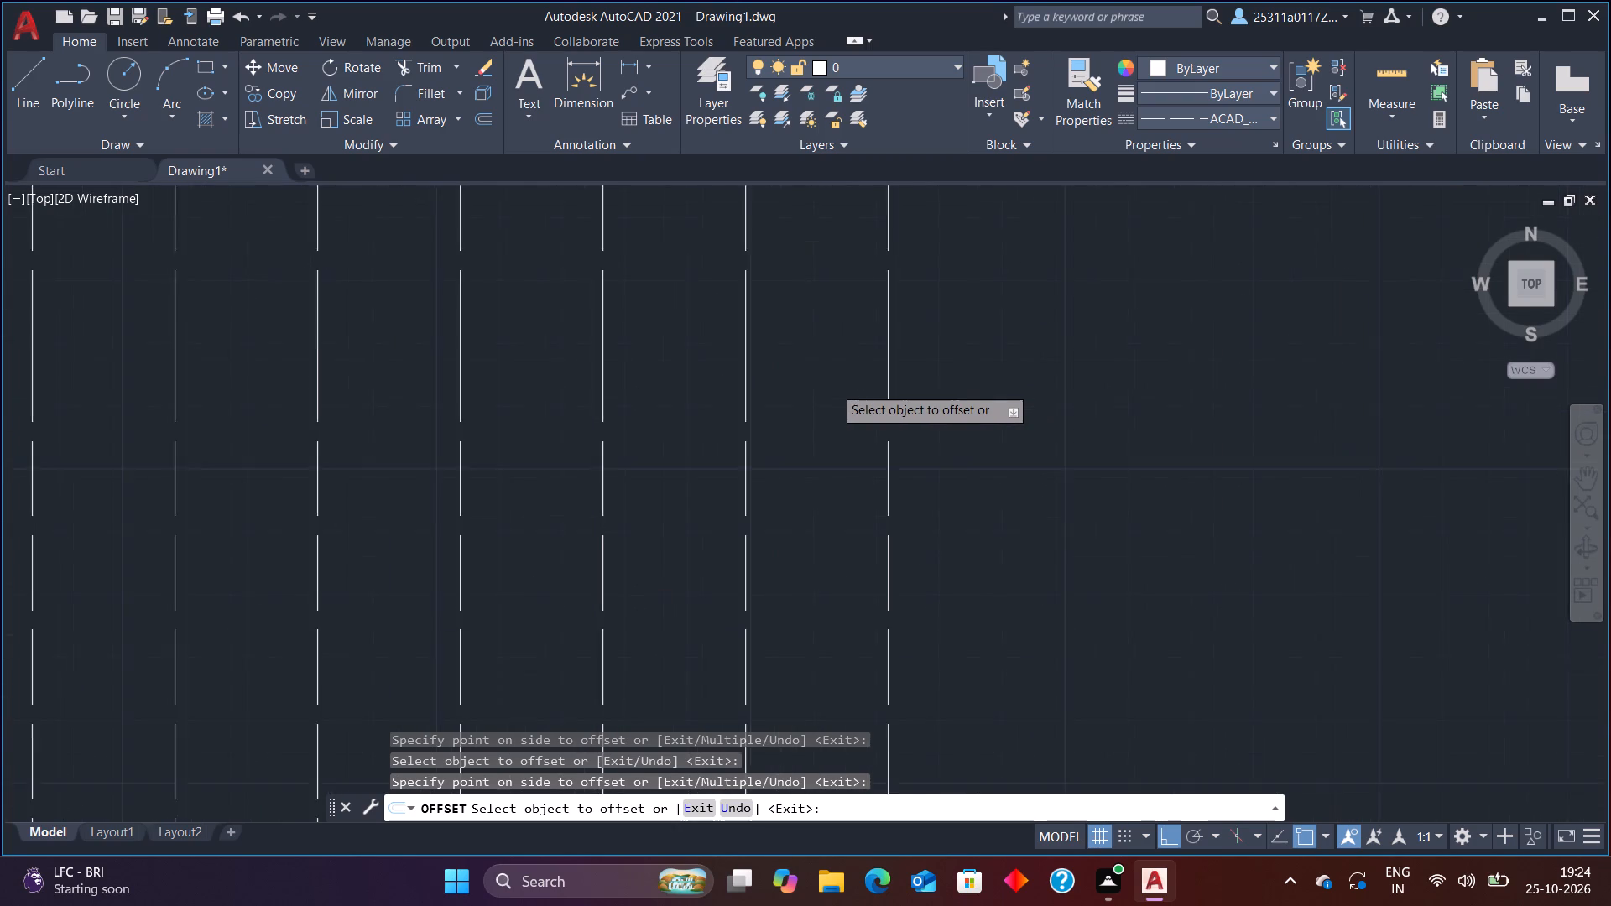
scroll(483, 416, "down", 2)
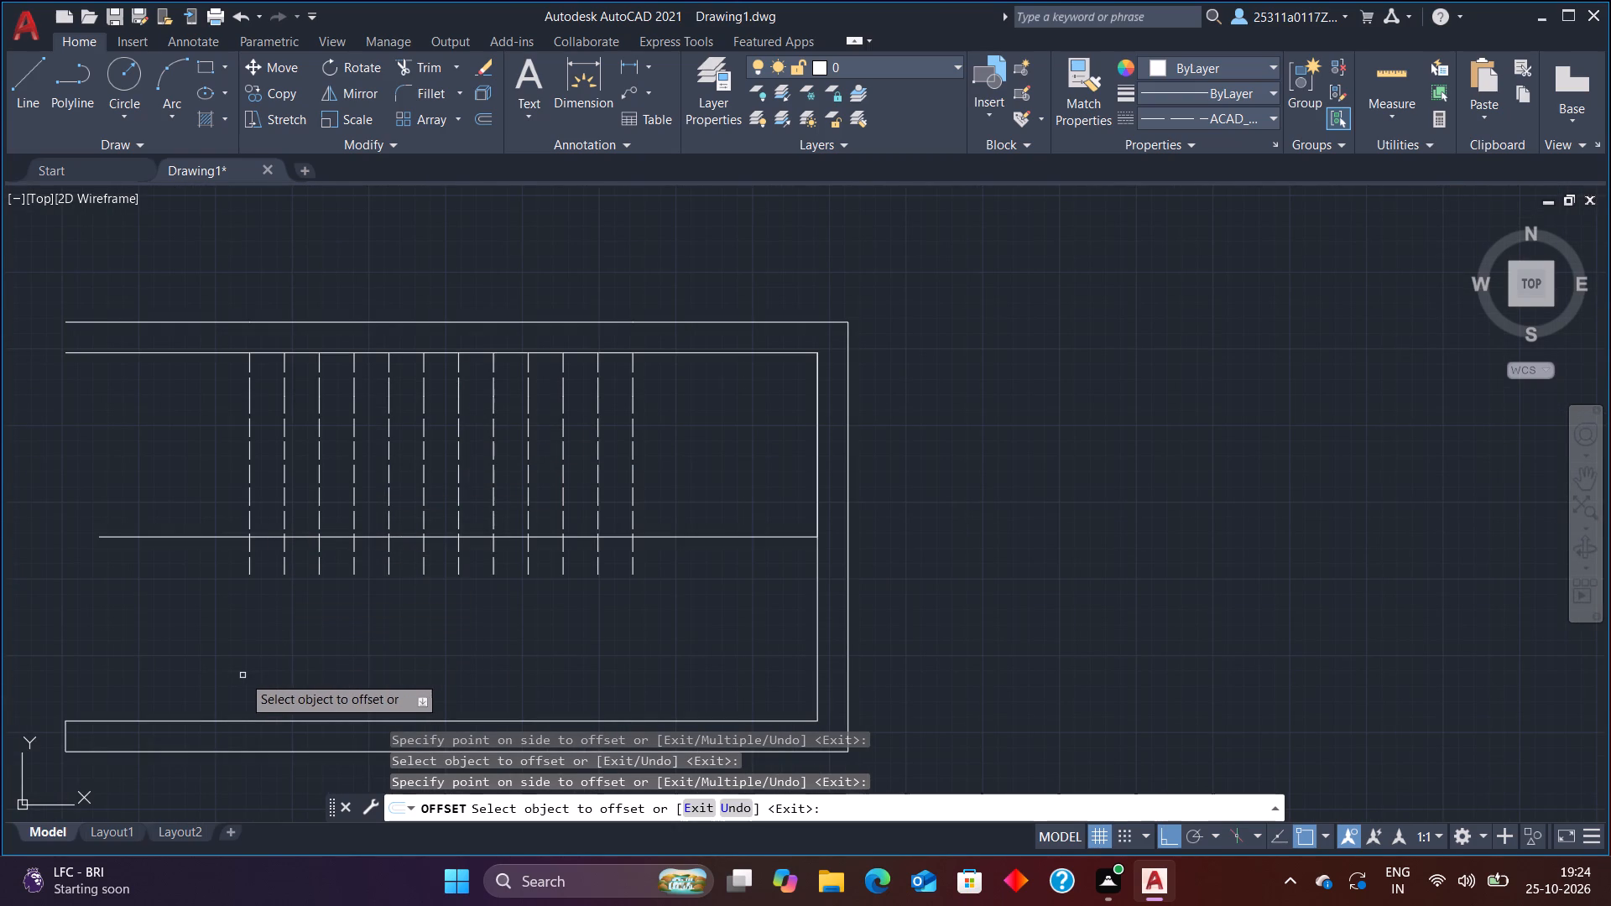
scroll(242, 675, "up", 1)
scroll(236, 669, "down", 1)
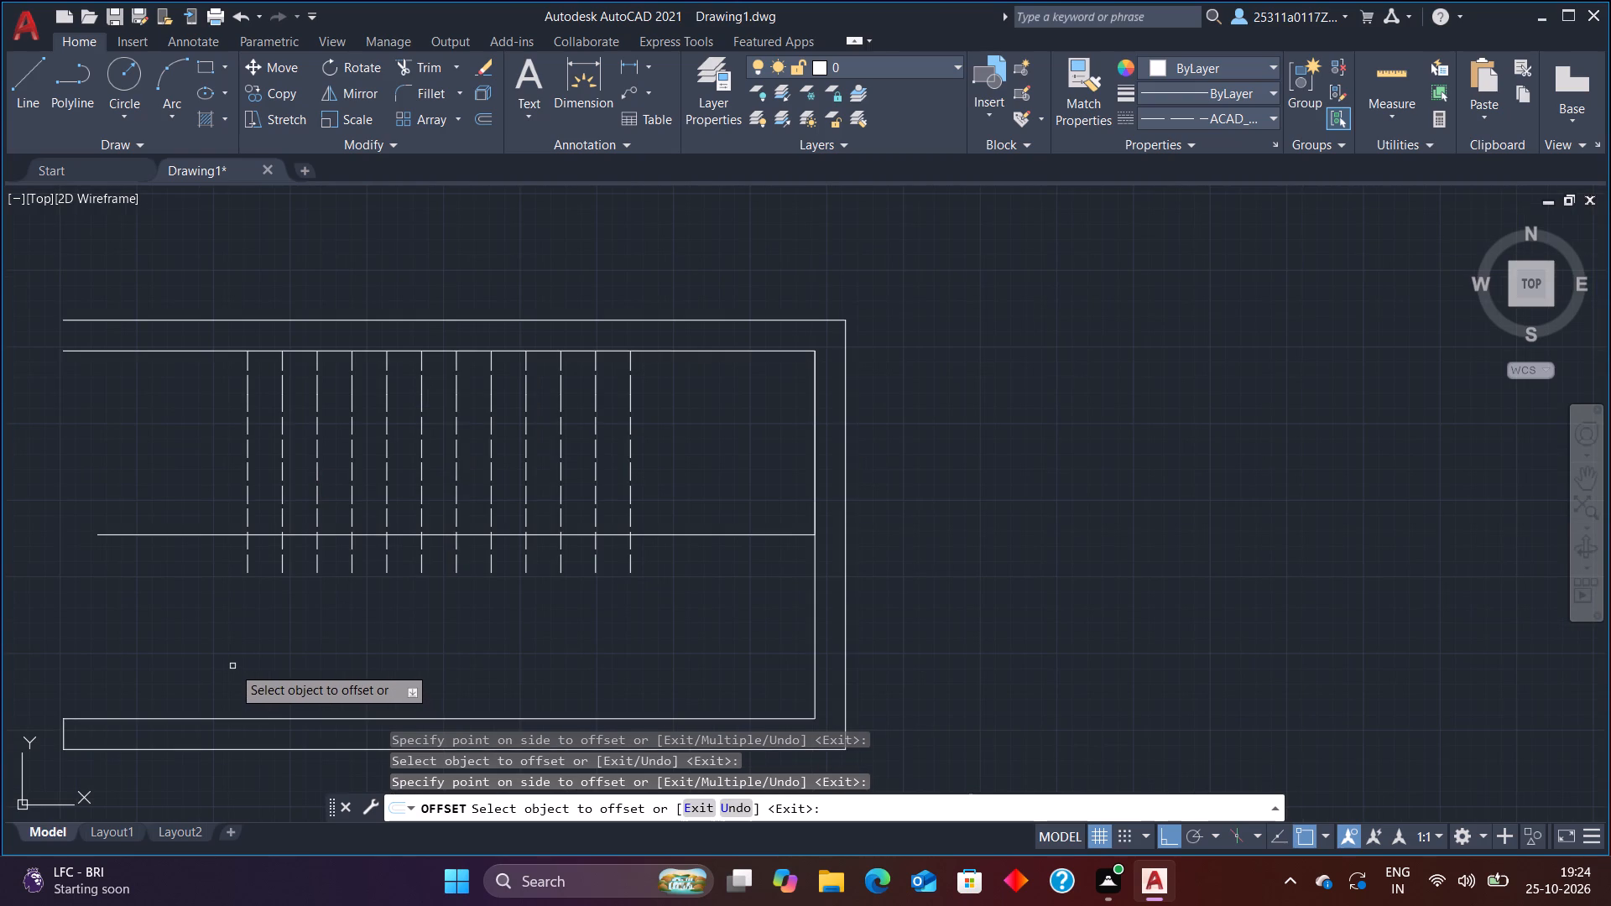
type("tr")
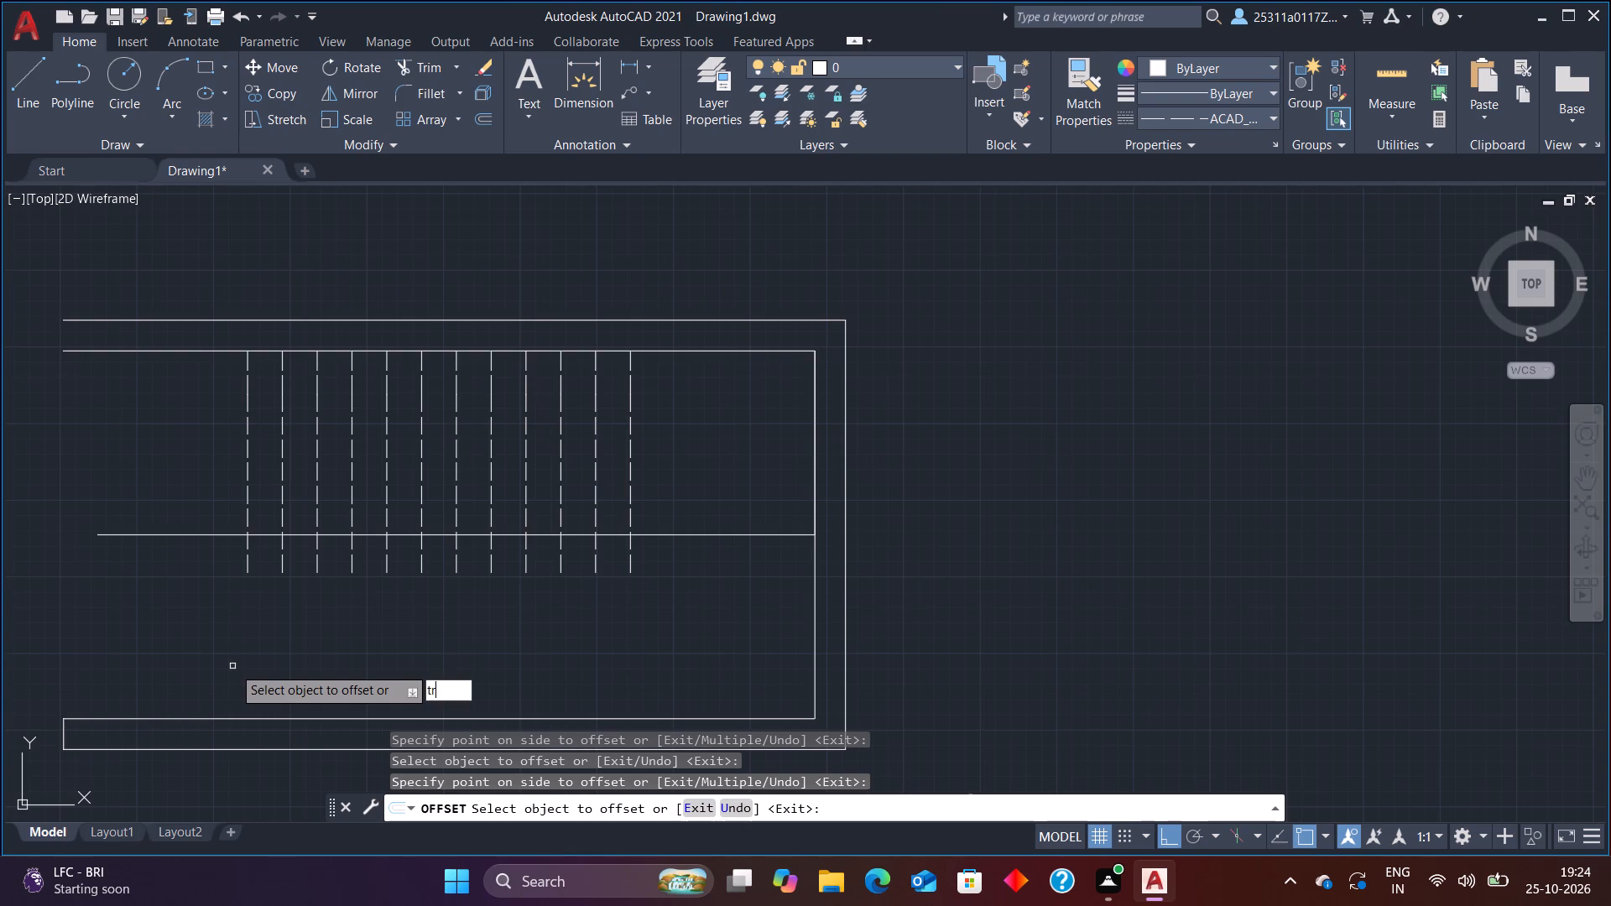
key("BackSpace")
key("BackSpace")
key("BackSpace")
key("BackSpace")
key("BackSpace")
Trim the ends of all twelve dashed vertical lines that extend below the interior dividing line.
key("Escape")
type("tr")
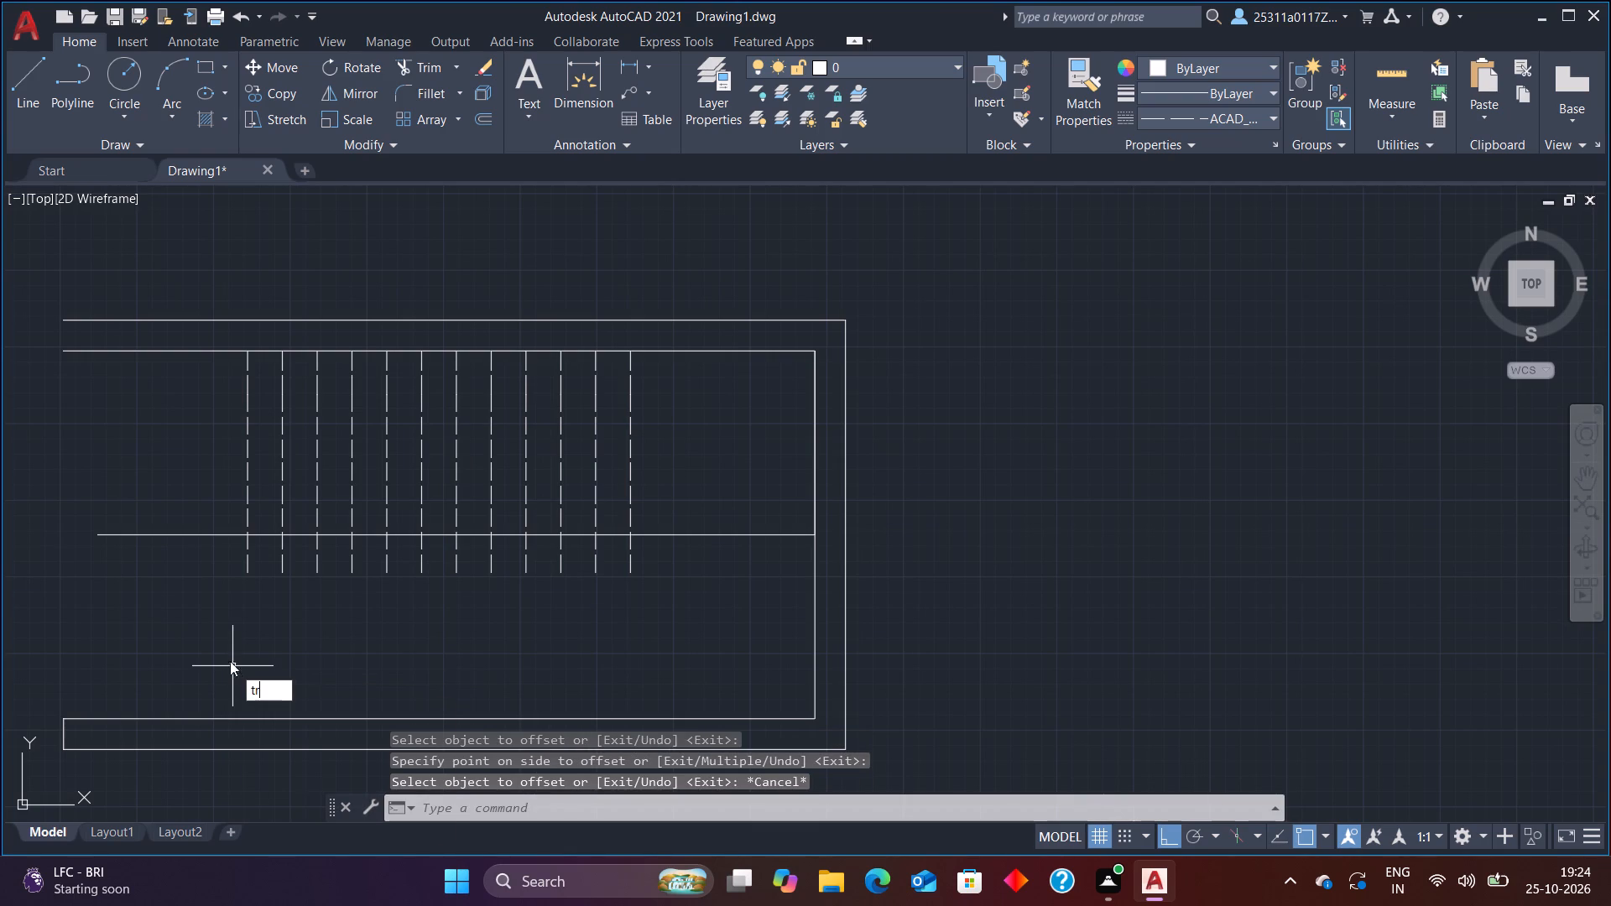
left_click(308, 709)
left_click_drag(185, 582, 205, 565)
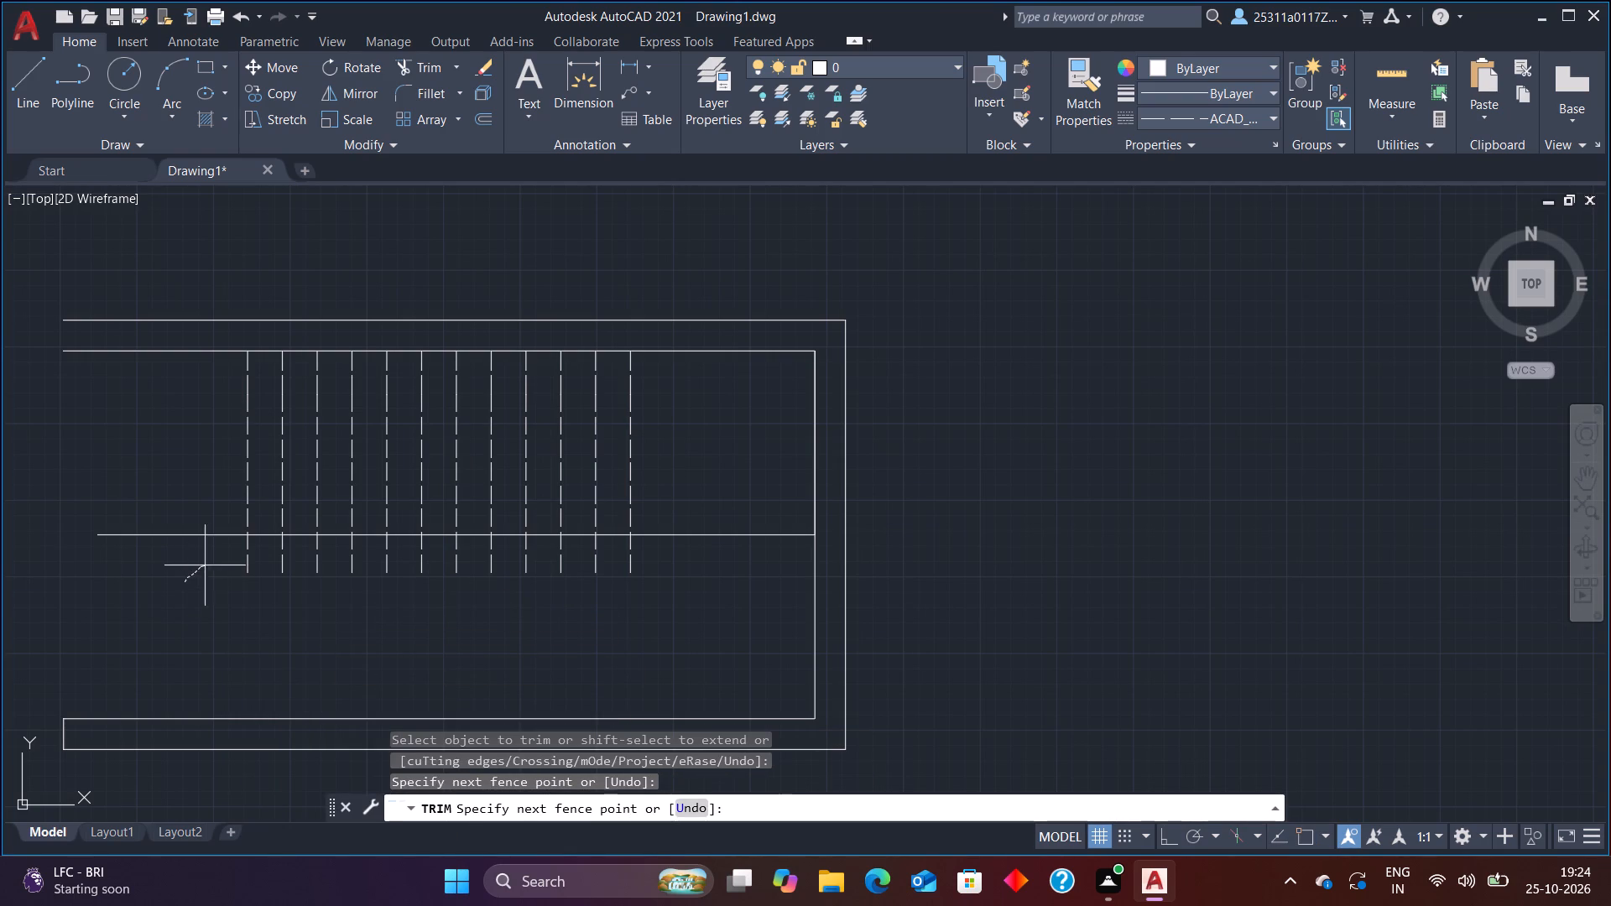
left_click_drag(205, 565, 493, 569)
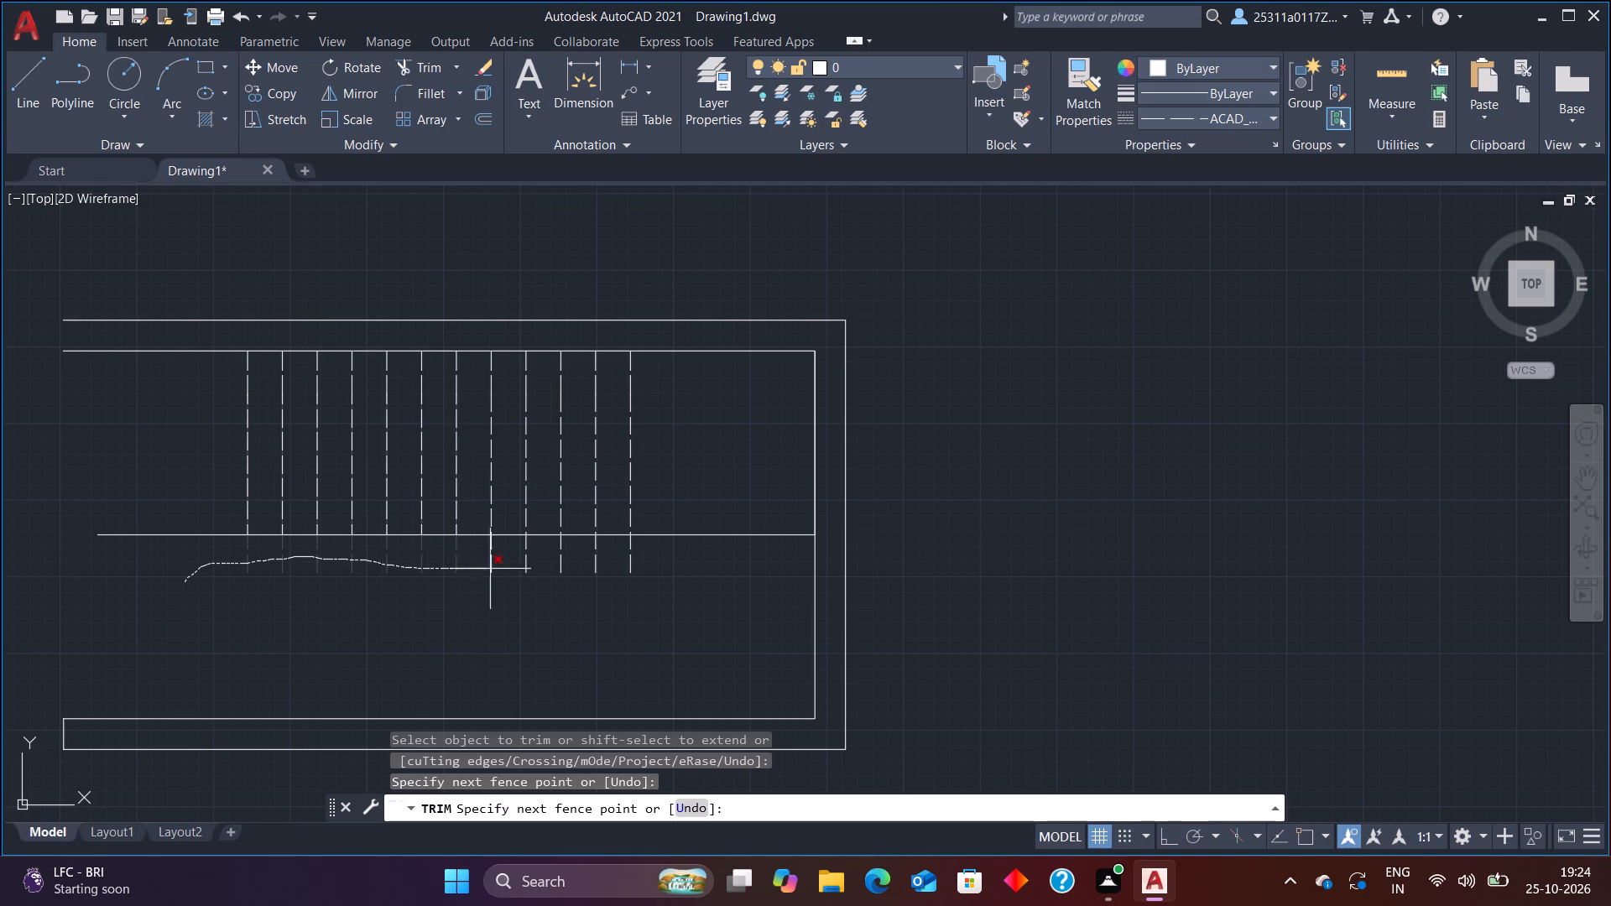
left_click_drag(493, 569, 658, 566)
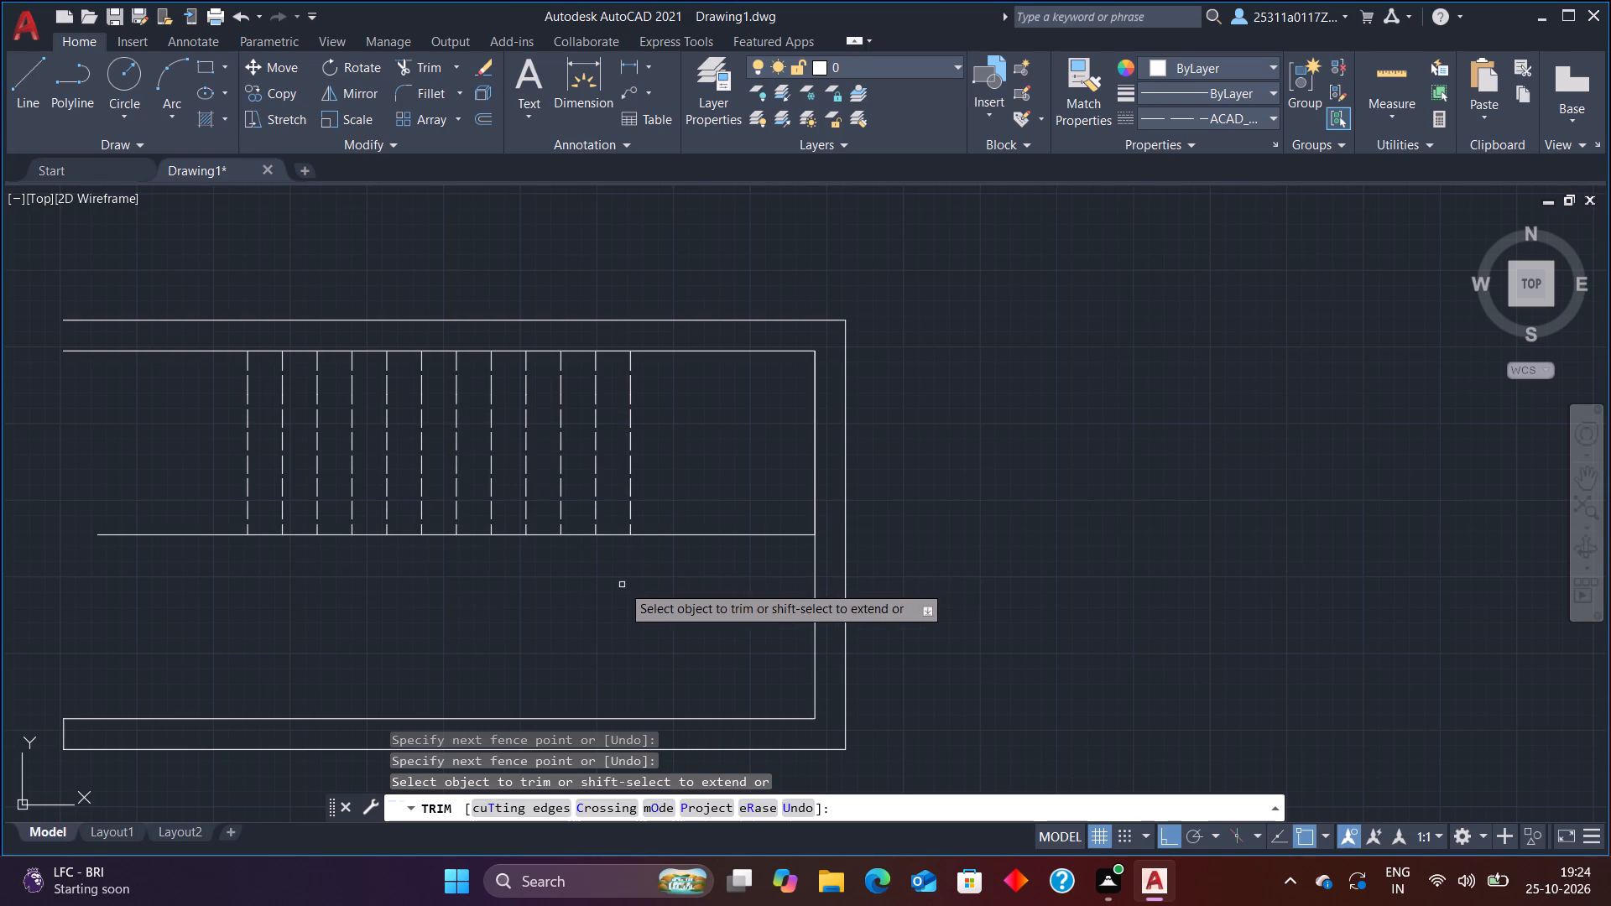
key("Escape")
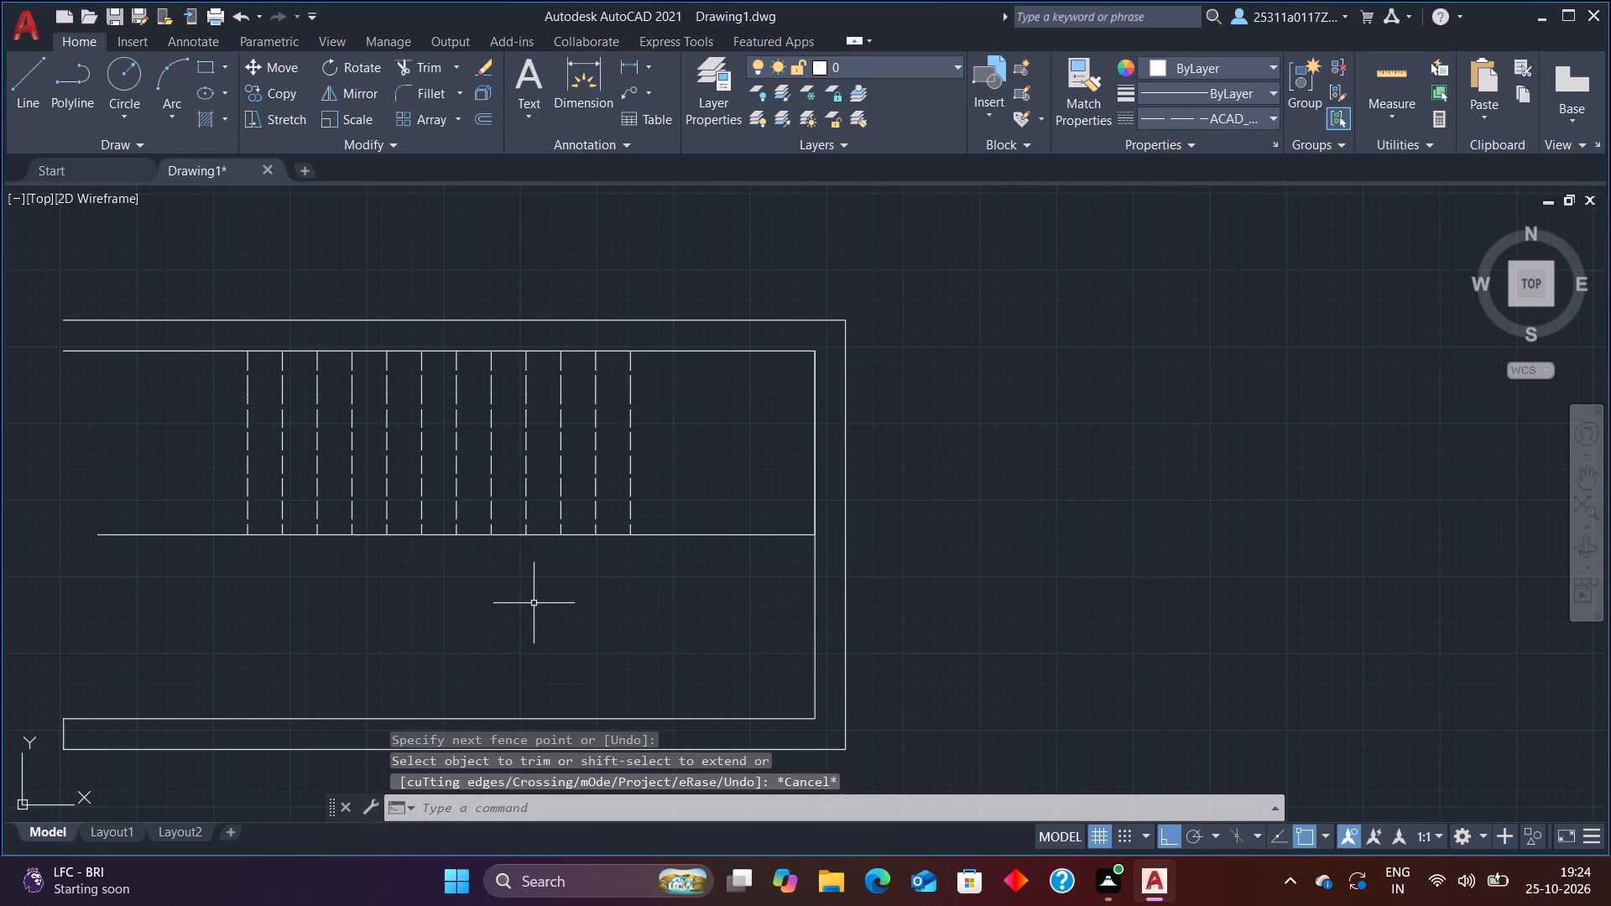
Draw a ByLayer-linetype line about 163 units straight down from the leftmost dashed line's lower end, past the outer bottom edge.
scroll(383, 655, "down", 1)
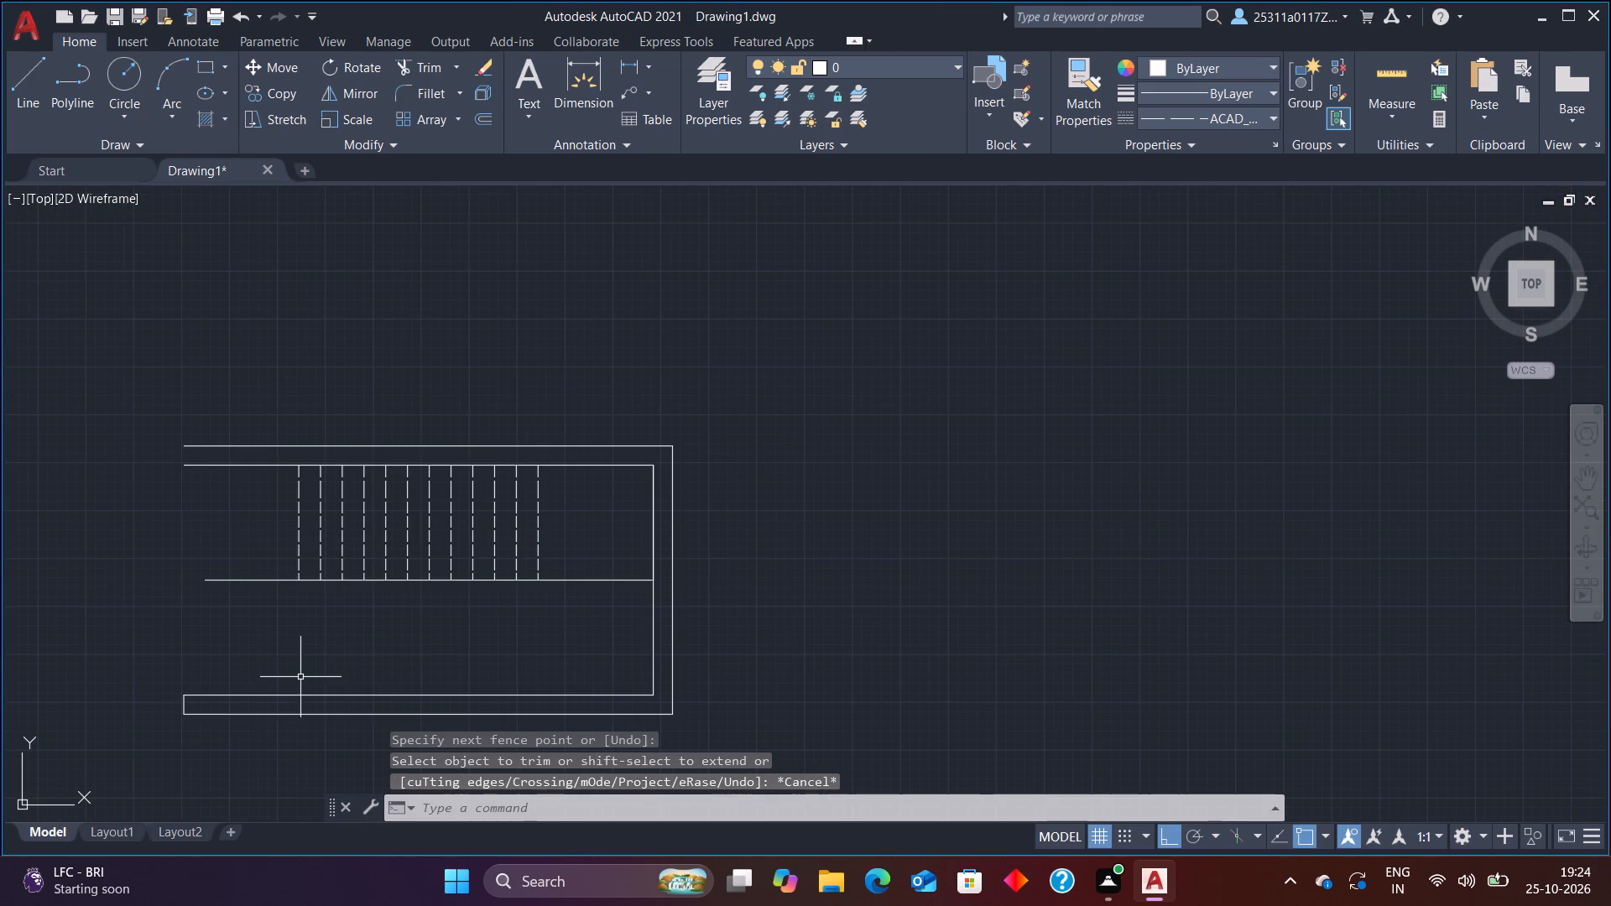
left_click(15, 82)
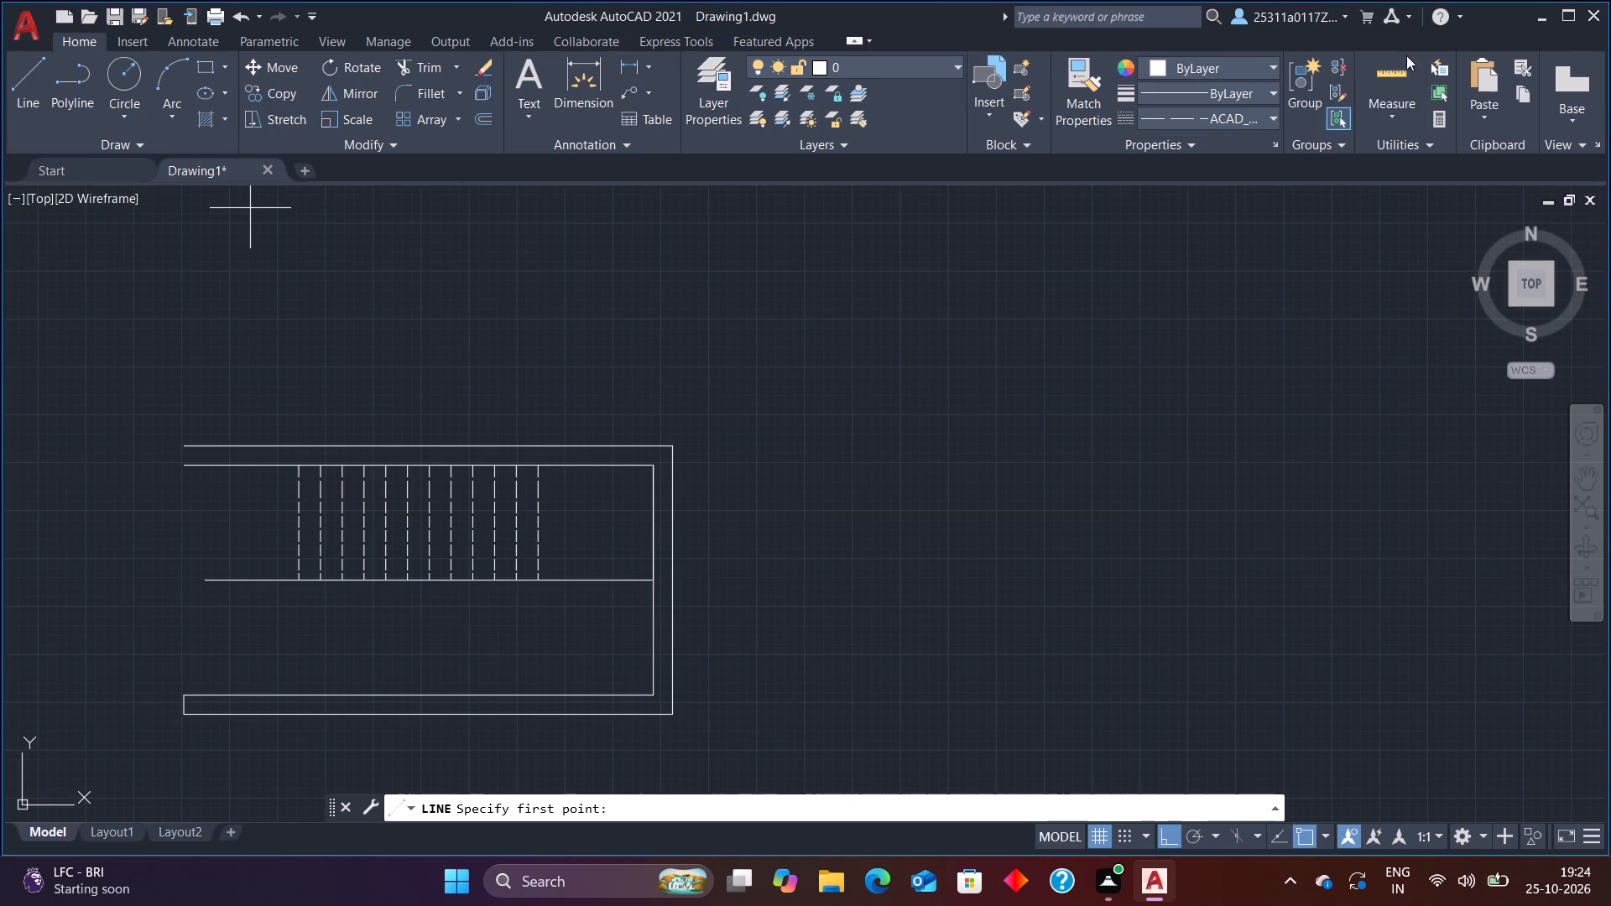
left_click(1263, 116)
left_click(1264, 150)
left_click(29, 97)
scroll(123, 545, "up", 1)
scroll(295, 708, "down", 3)
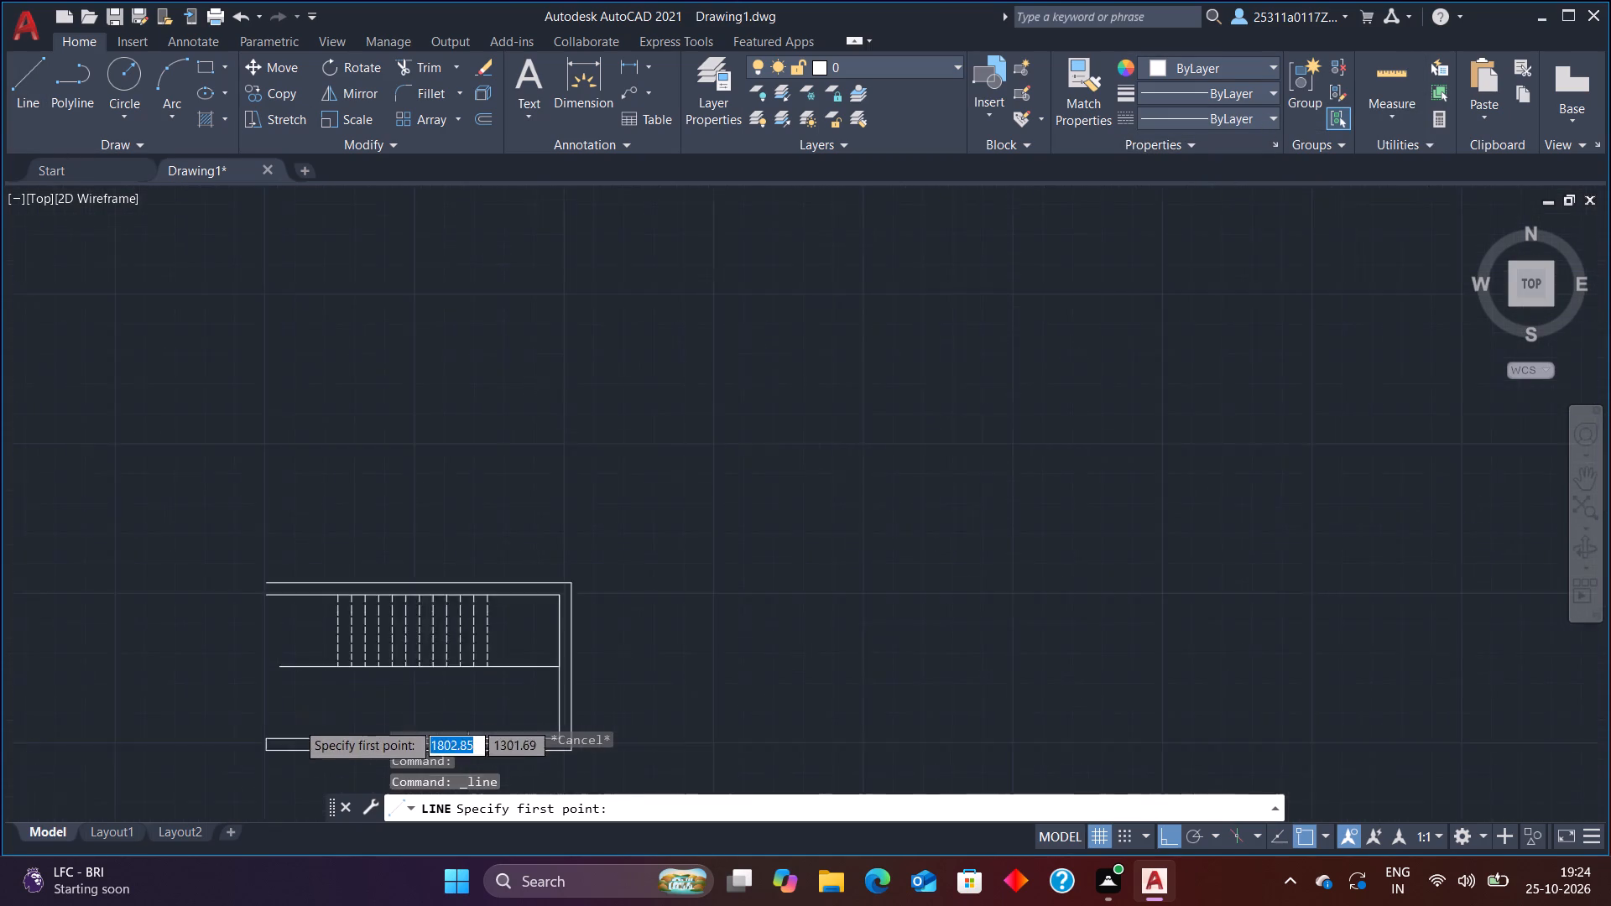
scroll(300, 752, "up", 4)
left_click_drag(440, 319, 436, 334)
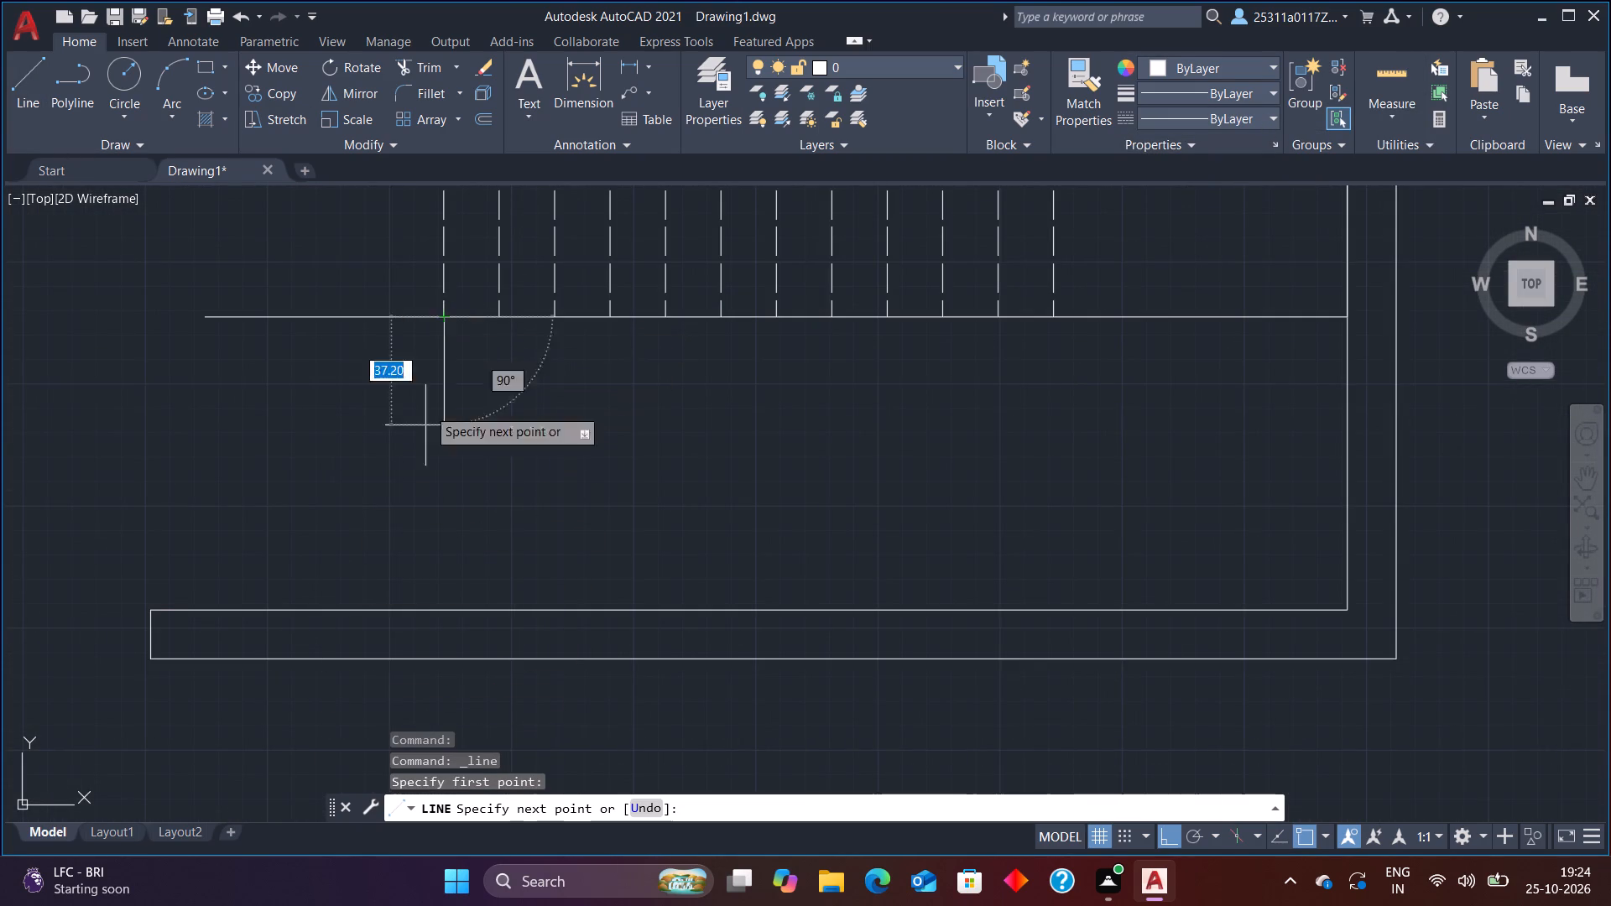
left_click(420, 732)
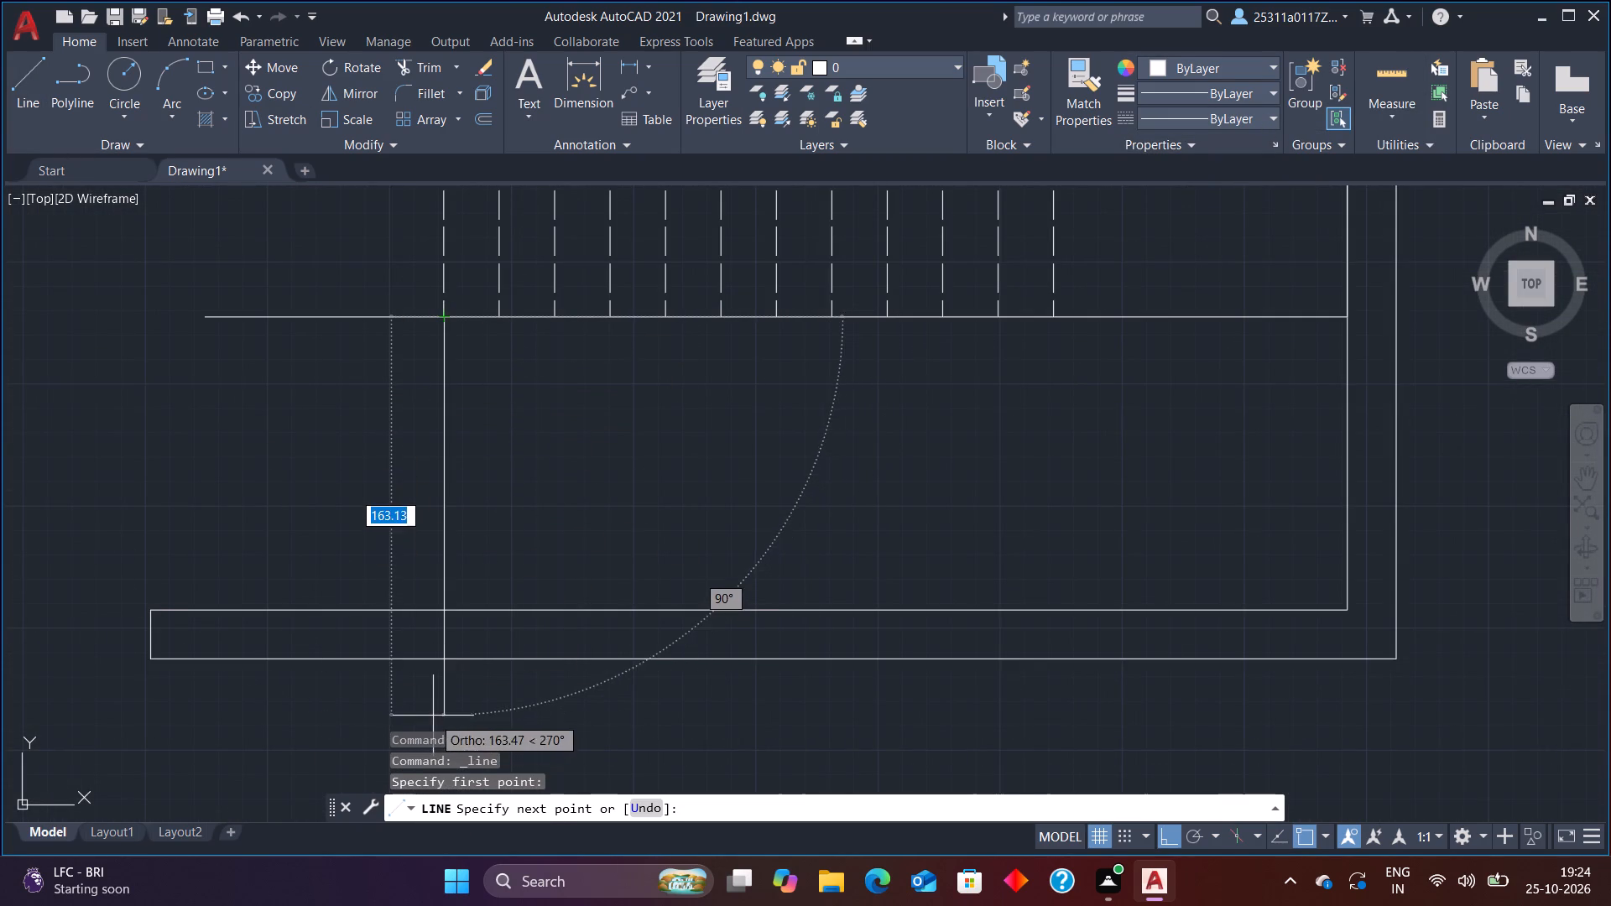
left_click(433, 716)
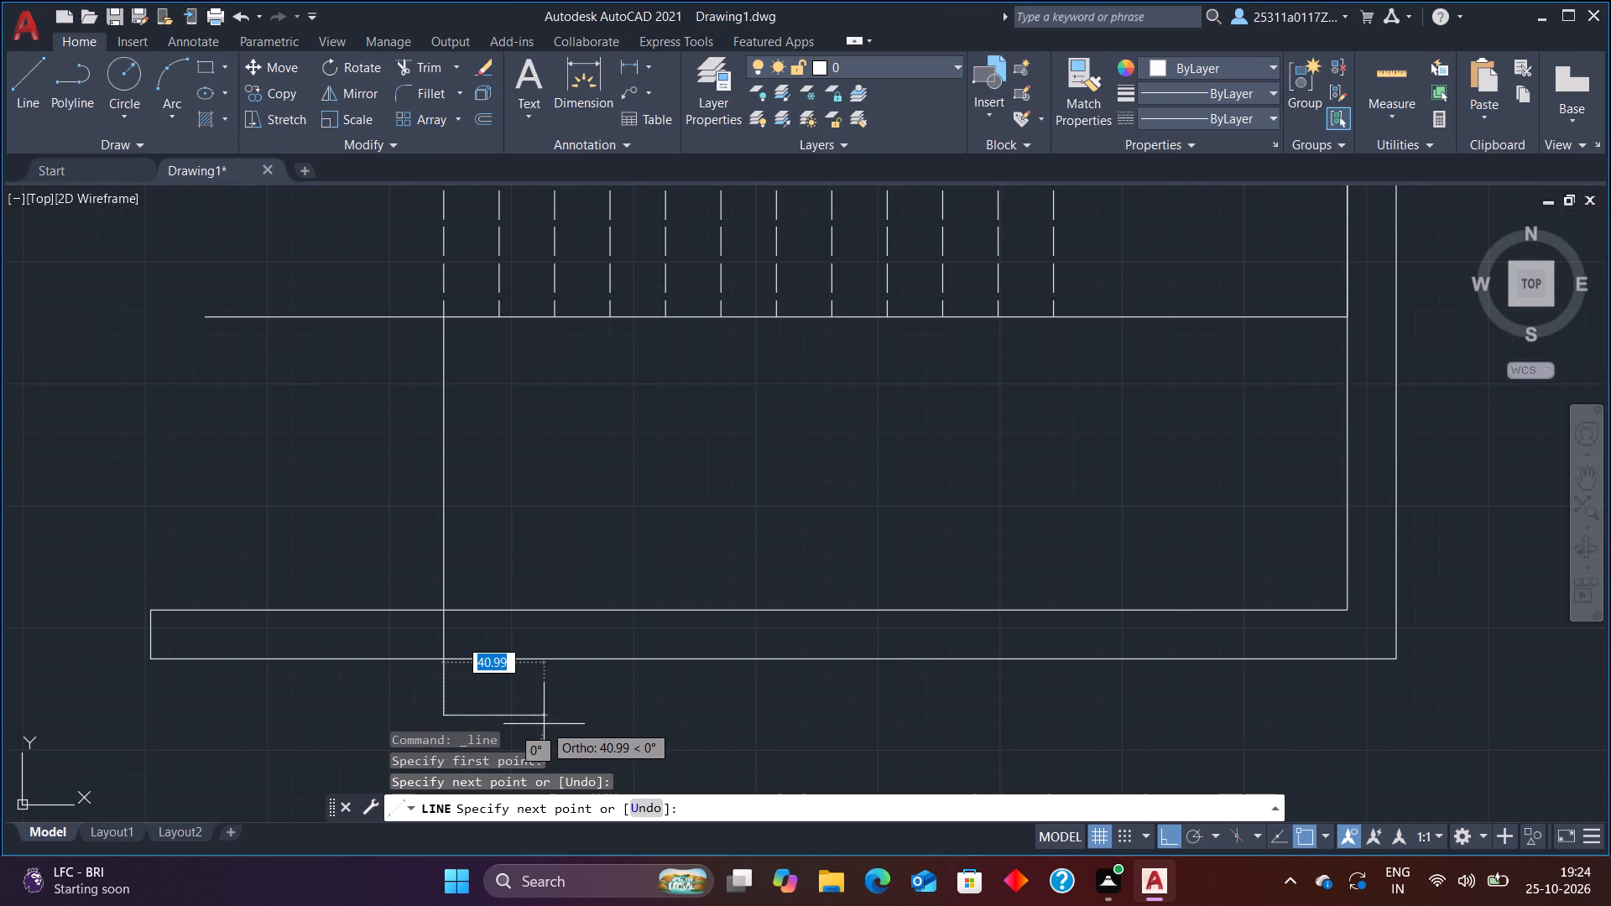
key("Escape")
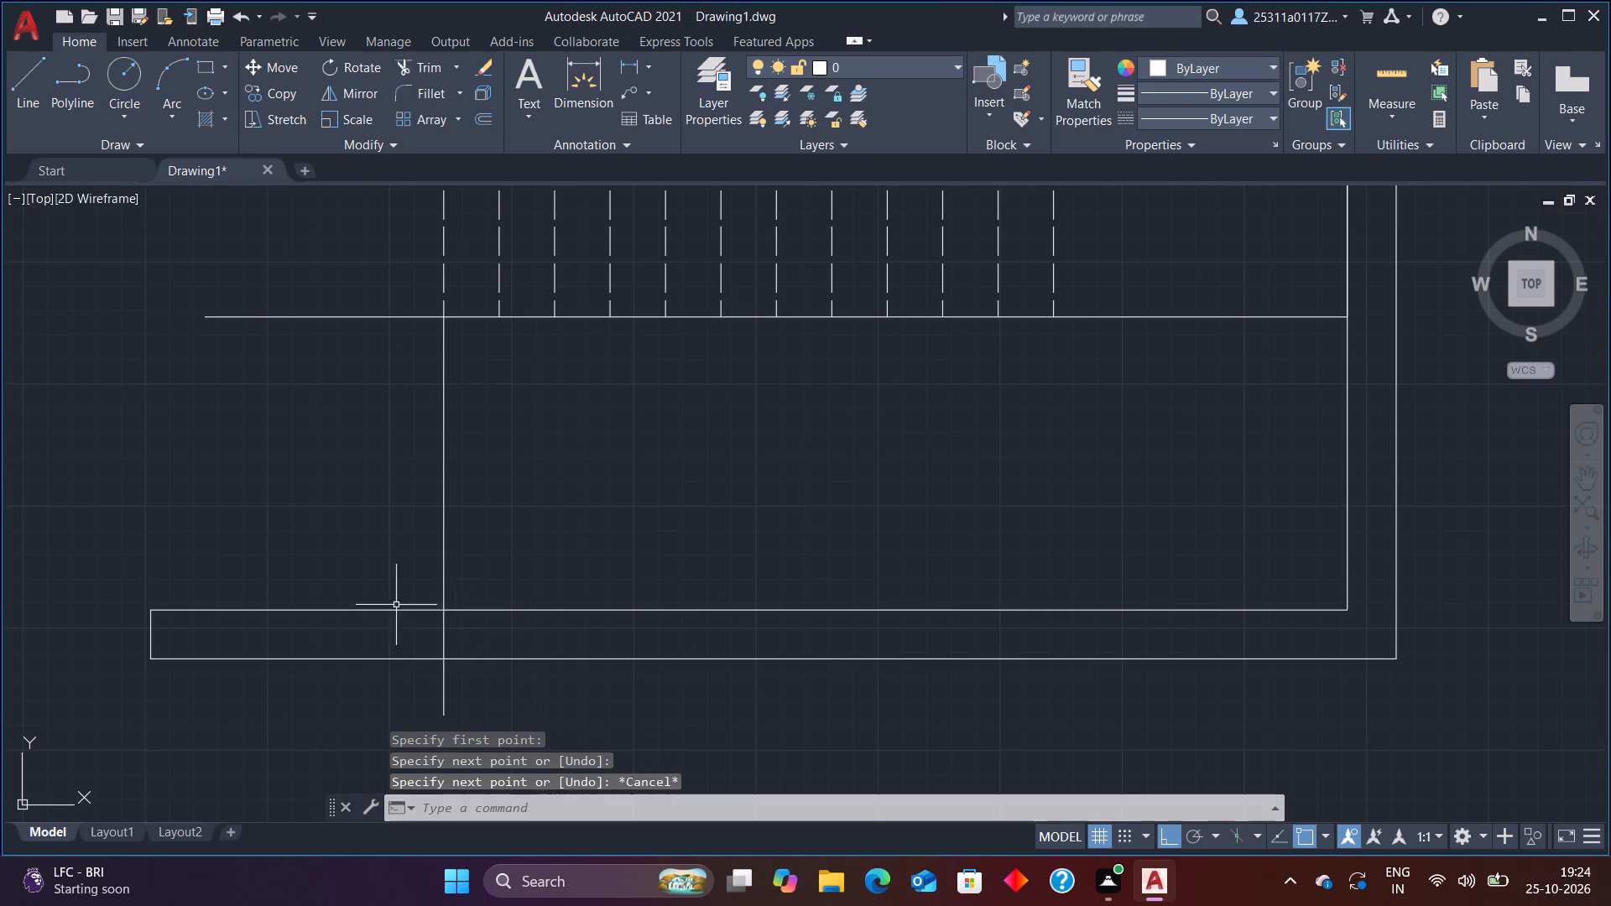
Offset the continuous vertical line below the interior dividing line 22.7 units to the right.
left_click_drag(326, 503, 518, 488)
left_click_drag(530, 459, 382, 506)
left_click(382, 506)
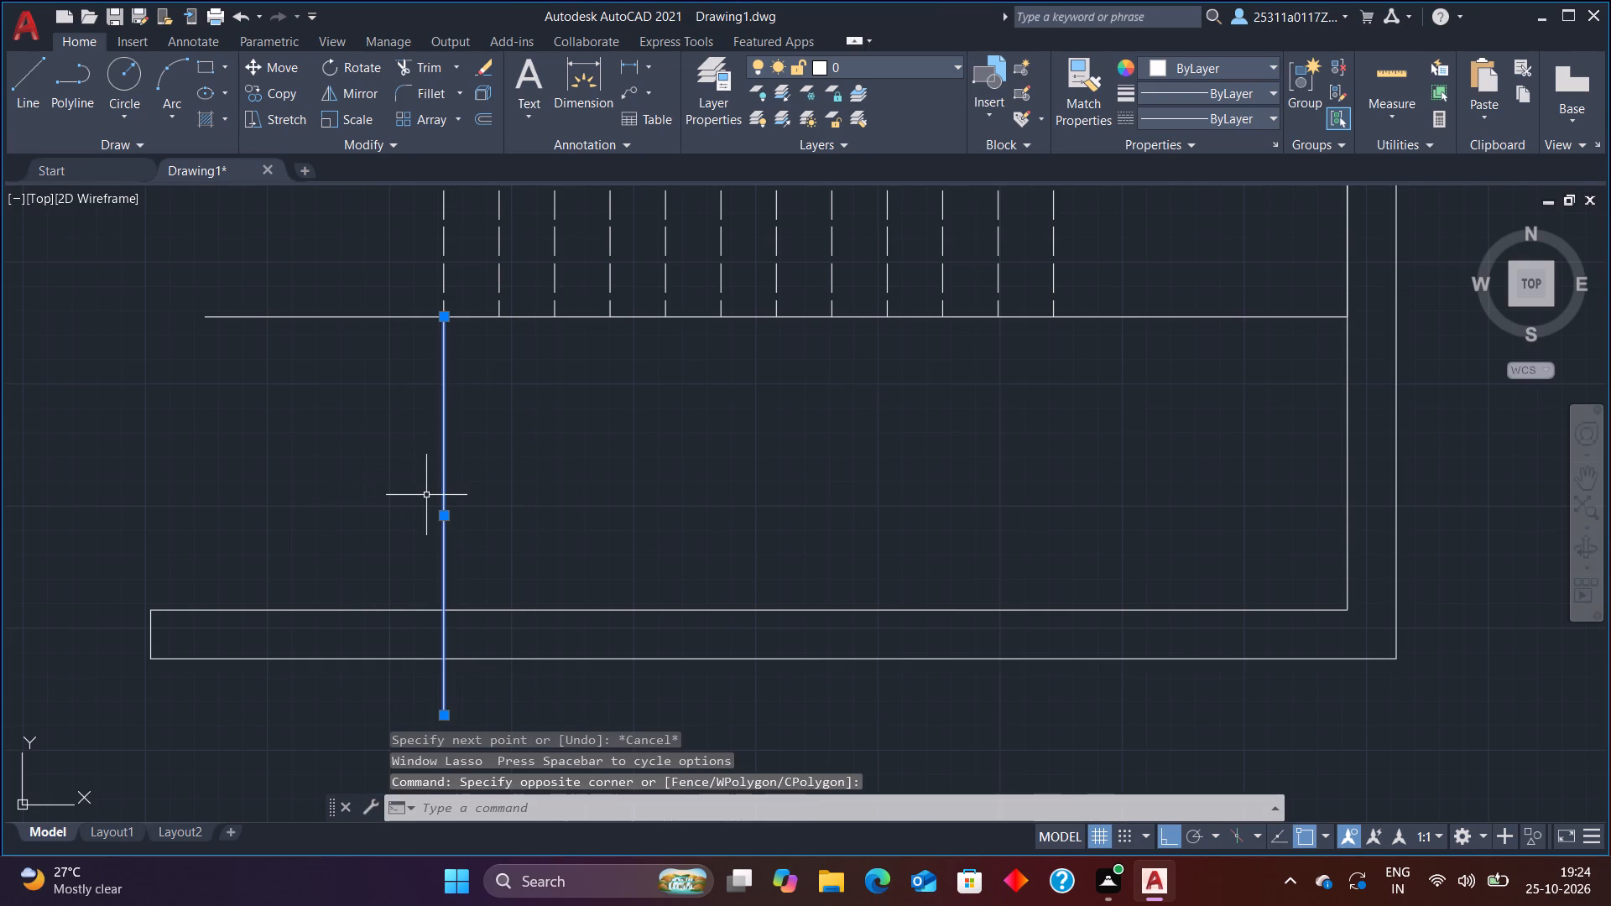
type("off")
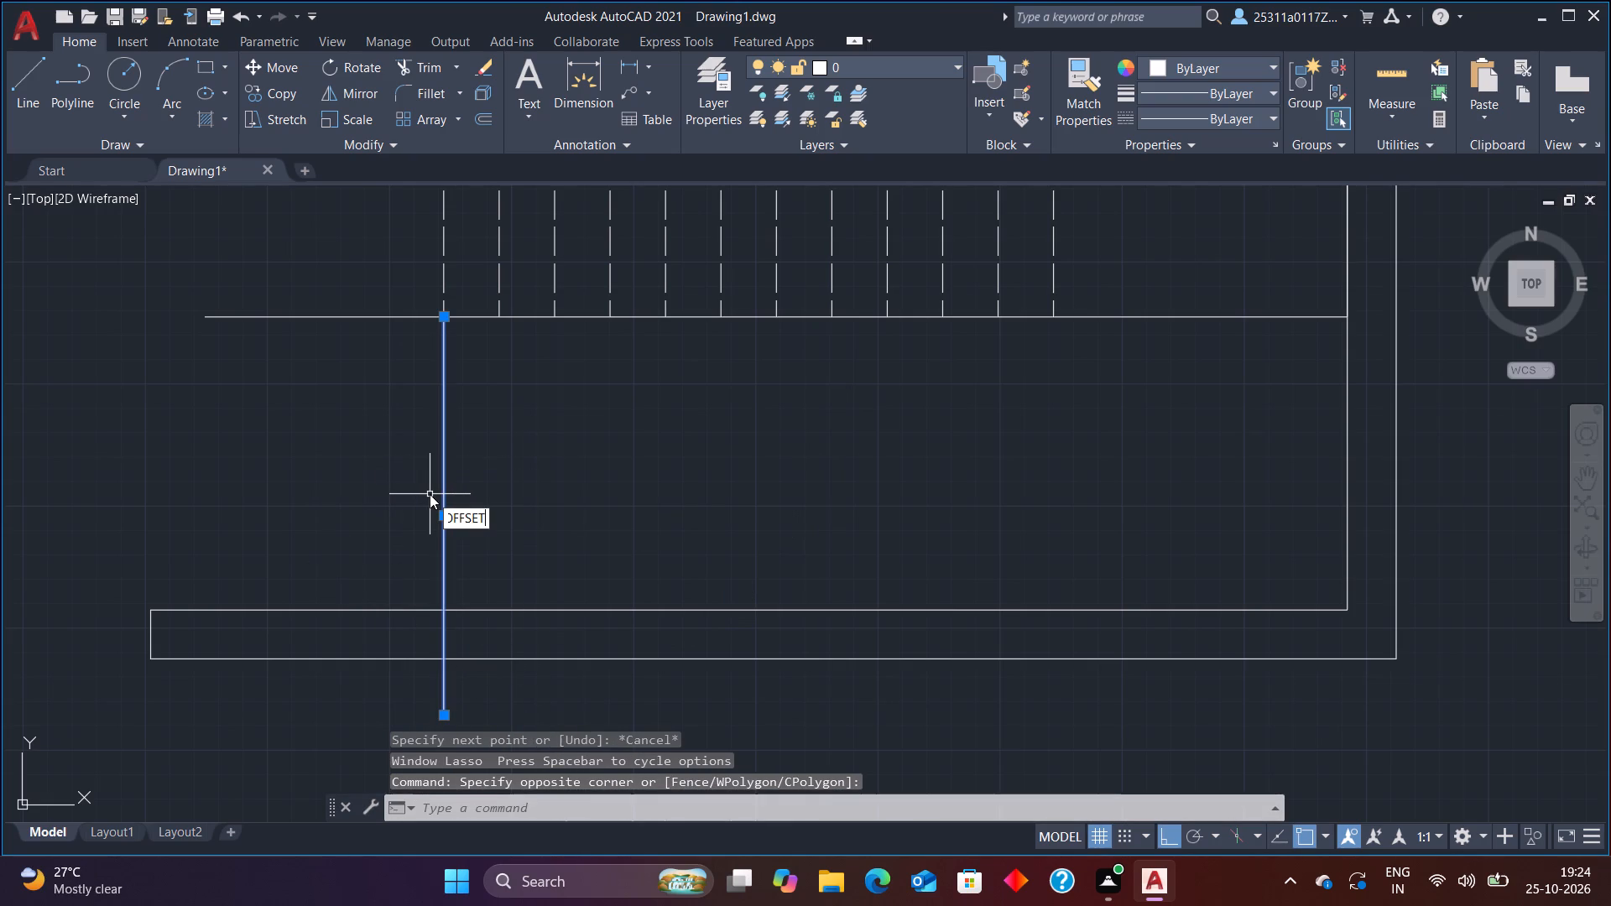
left_click(560, 543)
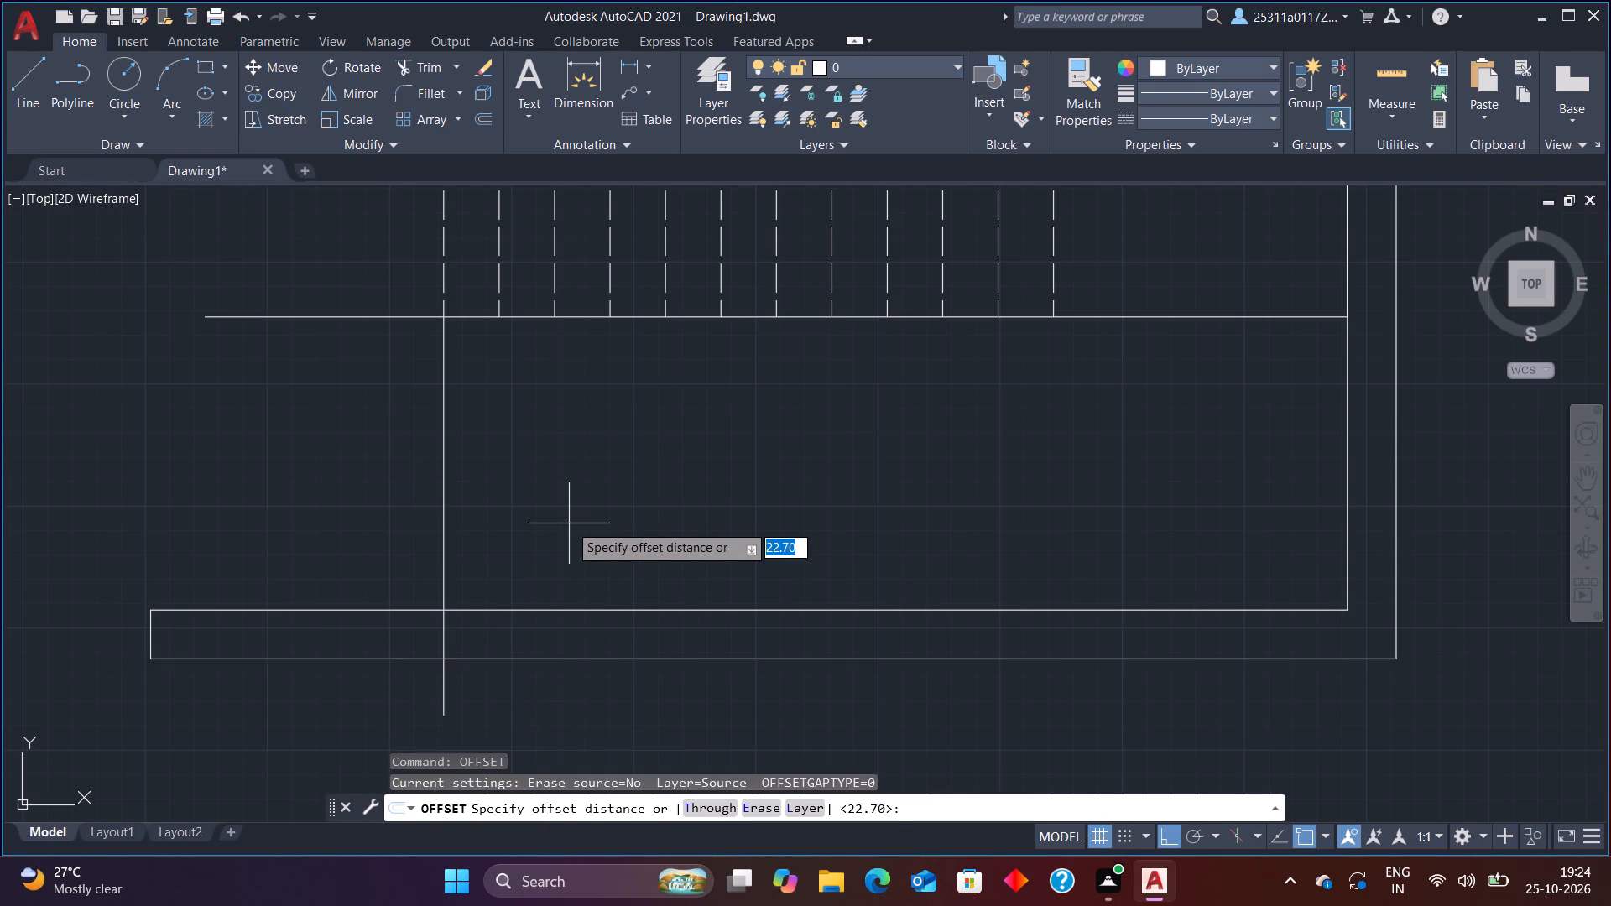
type("22.7")
key("Return")
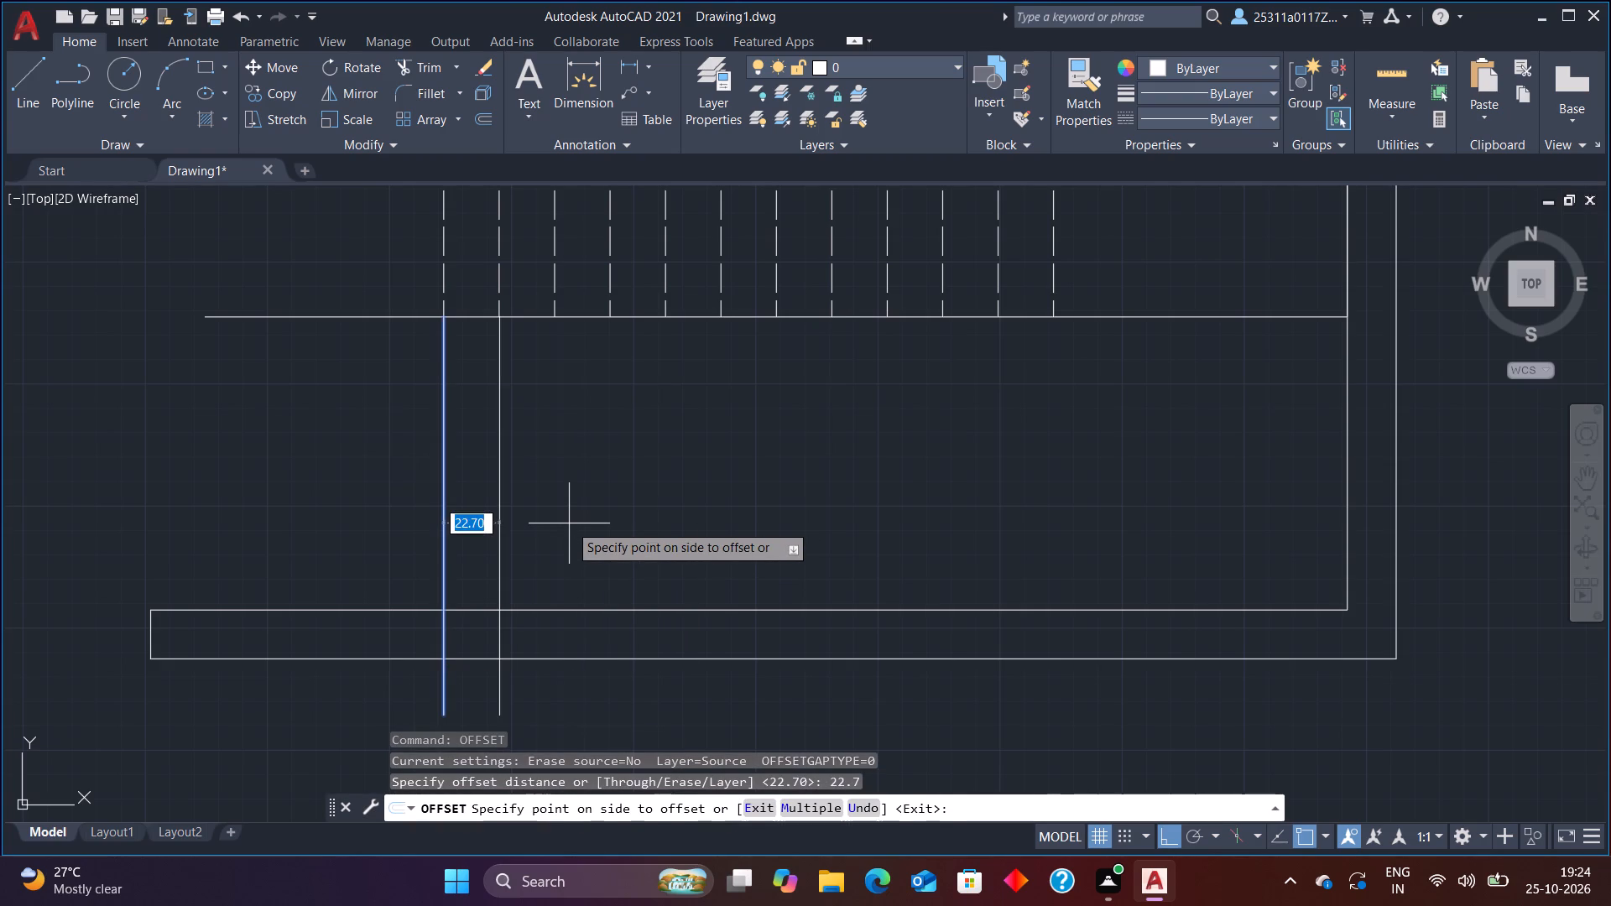
left_click(569, 523)
Offset each newest continuous vertical line another 22.7 units to the right, adding ten copies up to the rightmost dashed line.
left_click(495, 486)
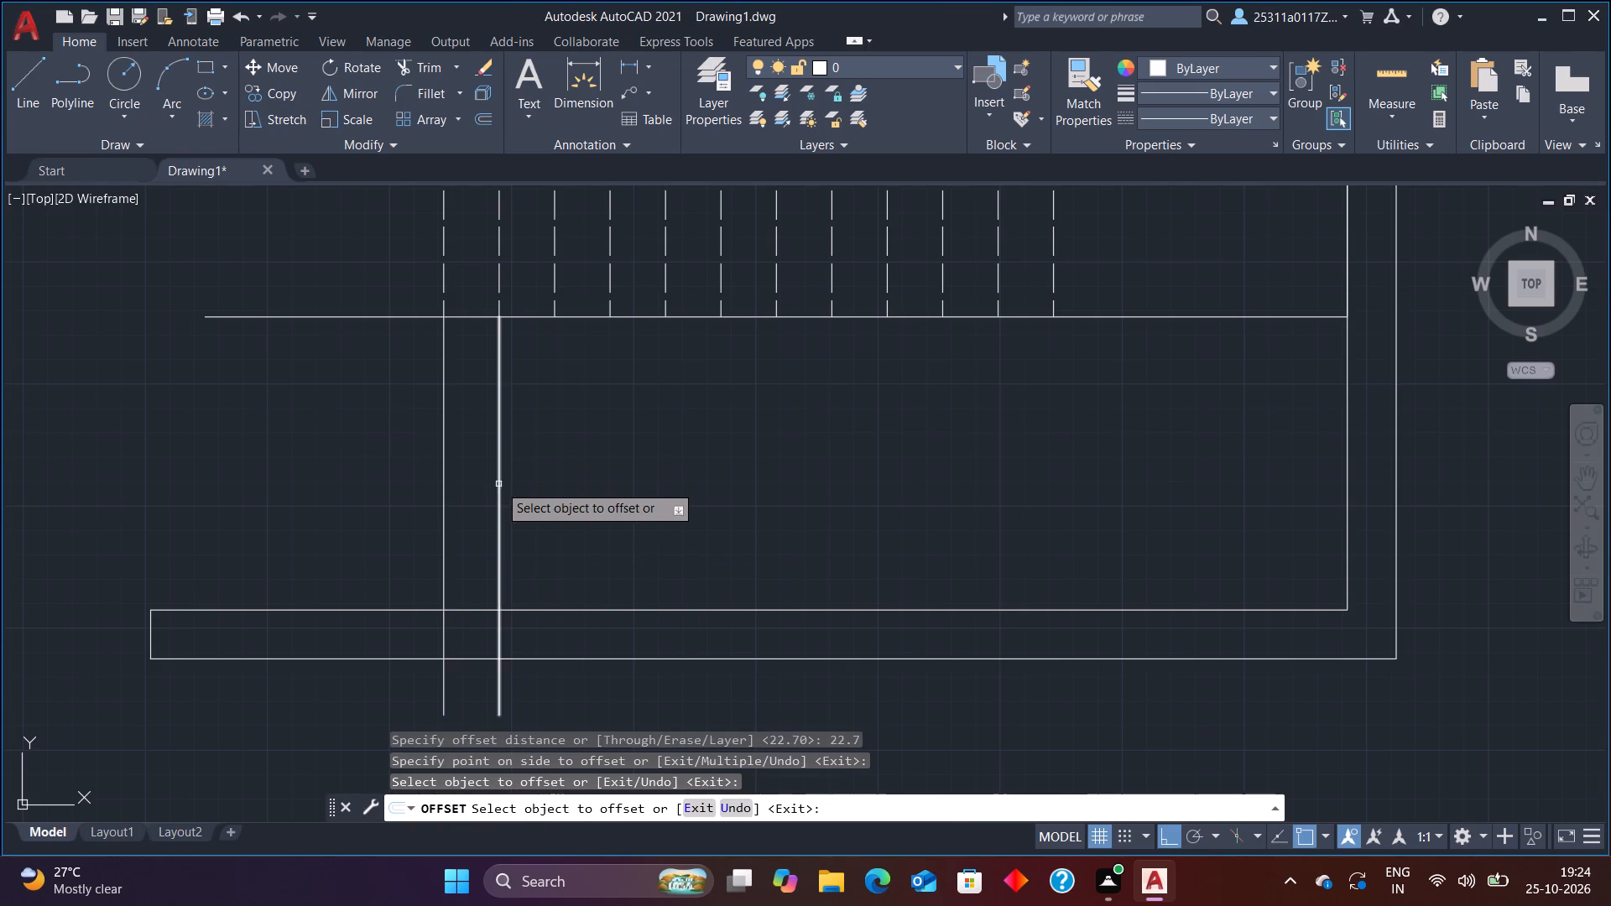
left_click(498, 484)
left_click(575, 462)
left_click(555, 464)
left_click(624, 449)
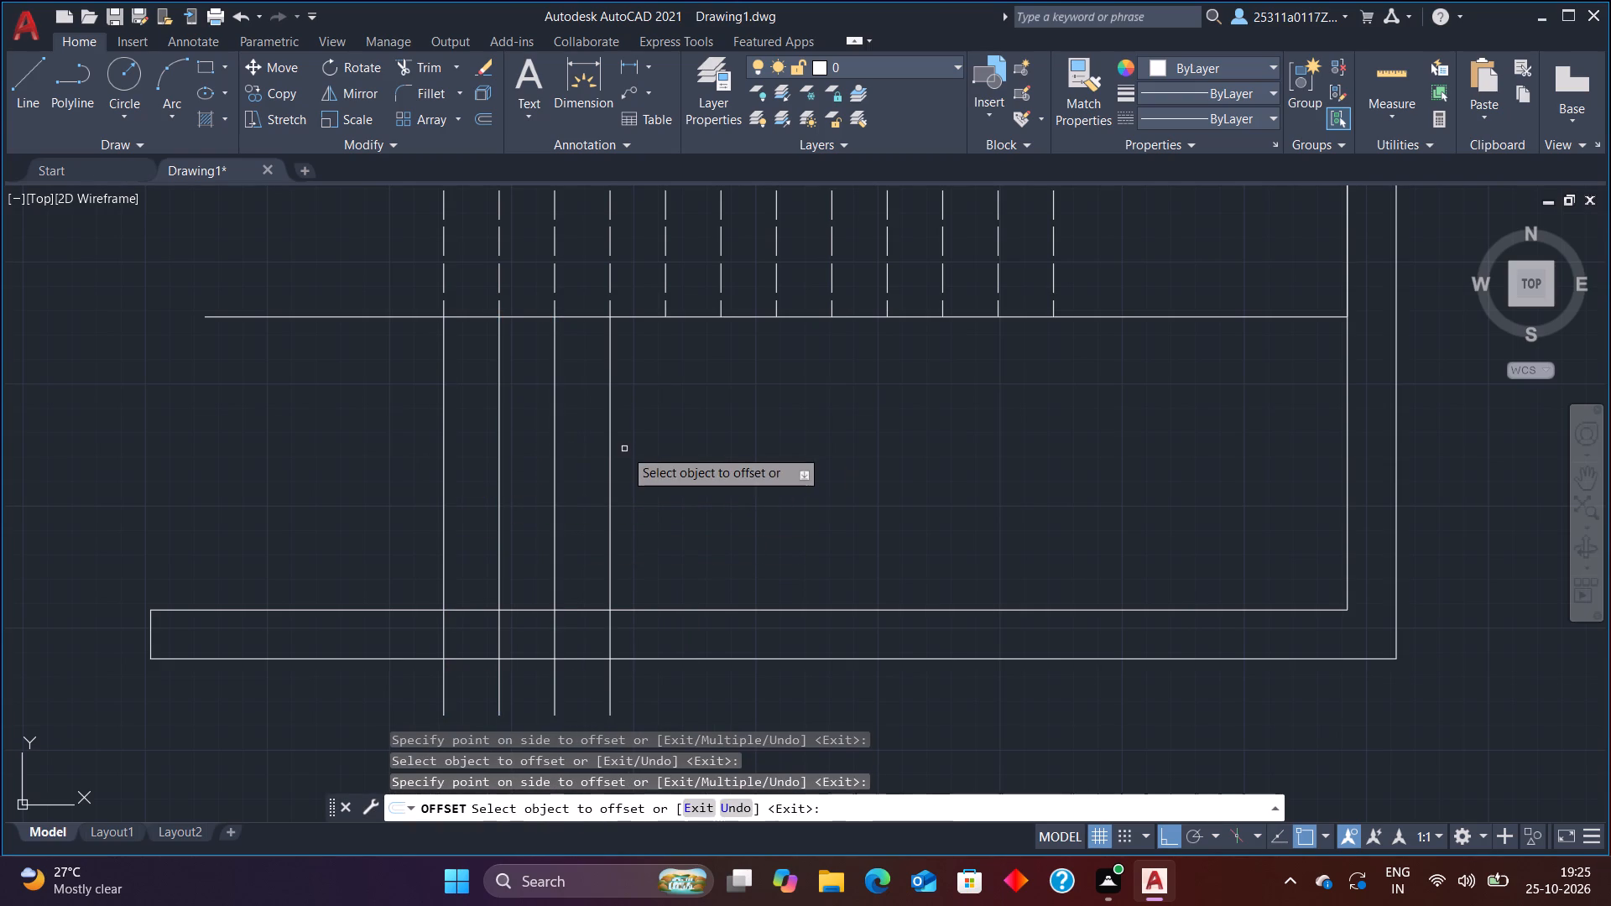
left_click(610, 456)
left_click(654, 453)
left_click(666, 455)
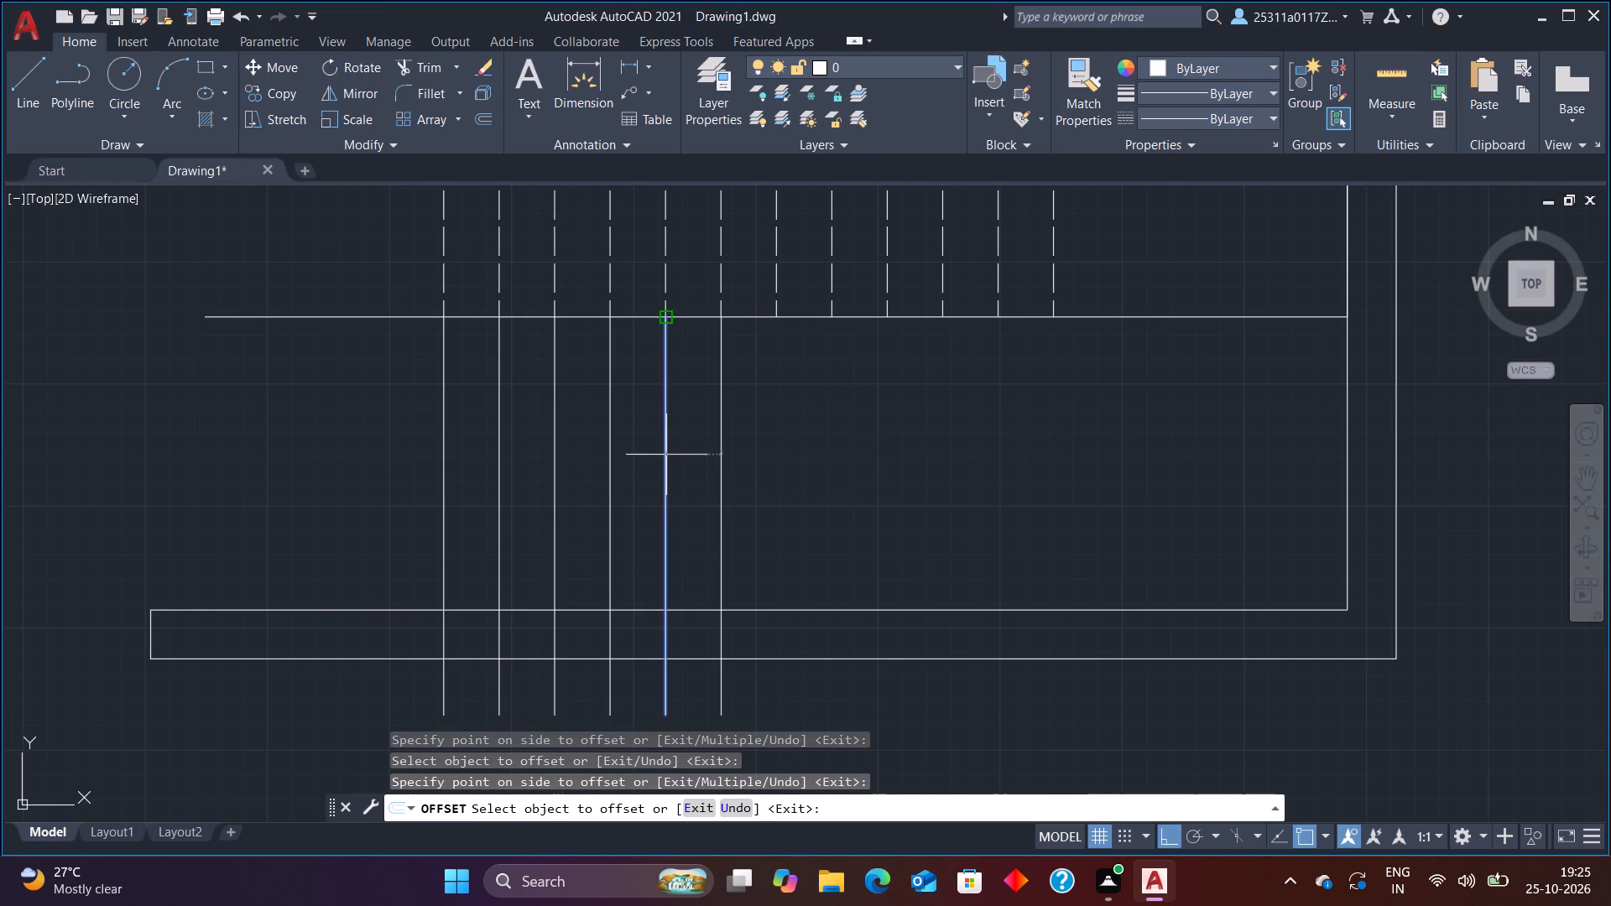
left_click(724, 456)
left_click(722, 463)
left_click(790, 460)
left_click(778, 466)
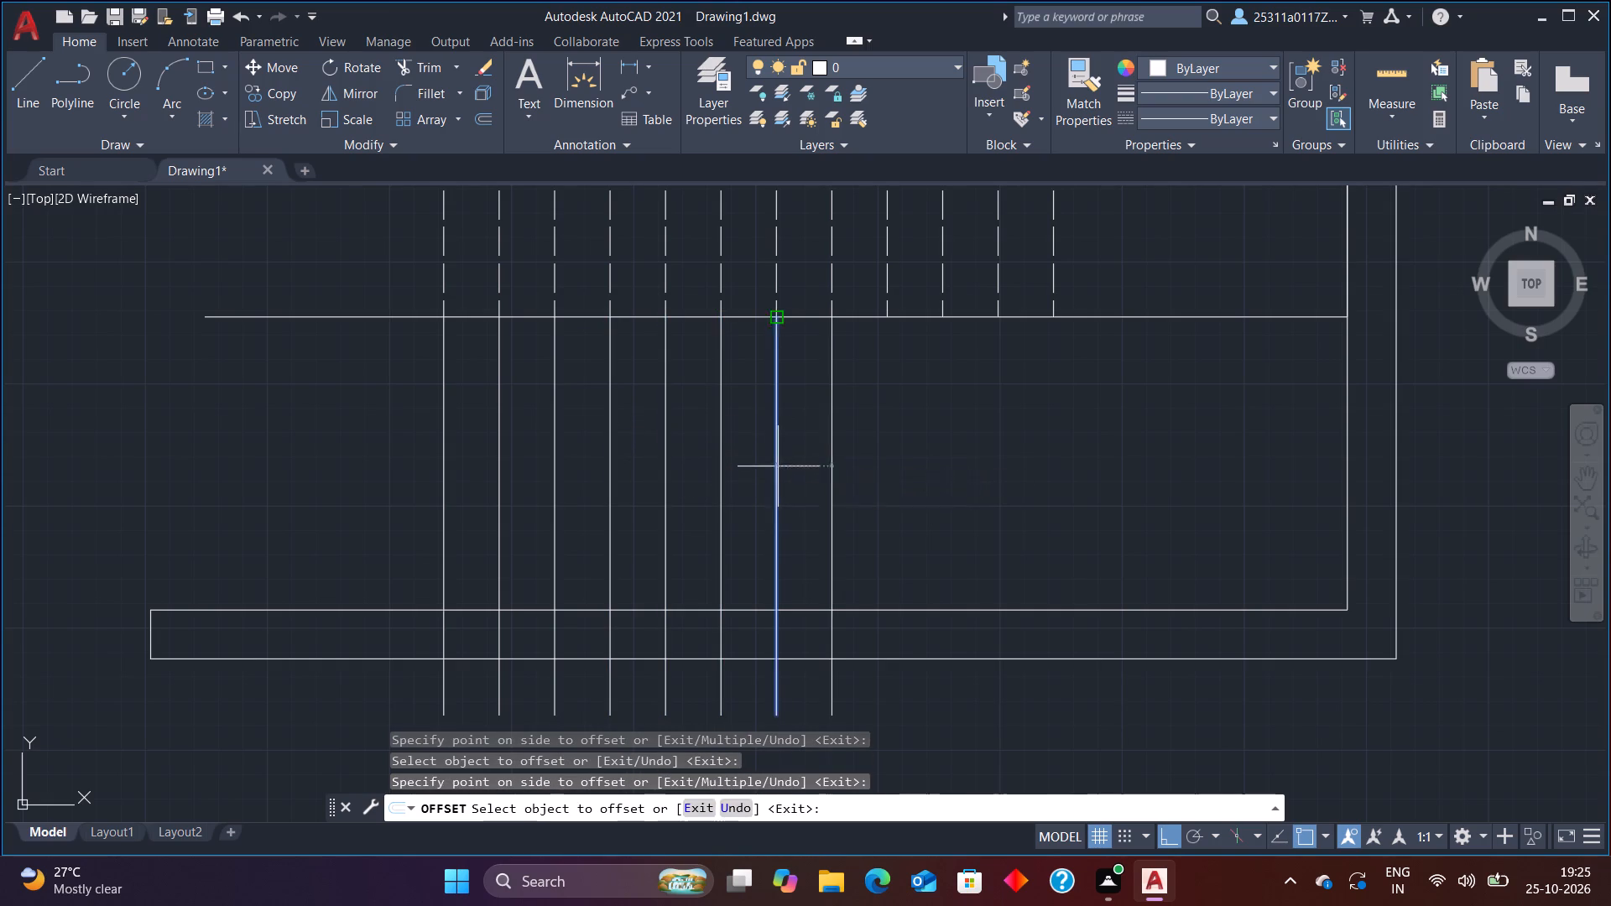
left_click(822, 453)
left_click(830, 455)
left_click(920, 453)
left_click(889, 469)
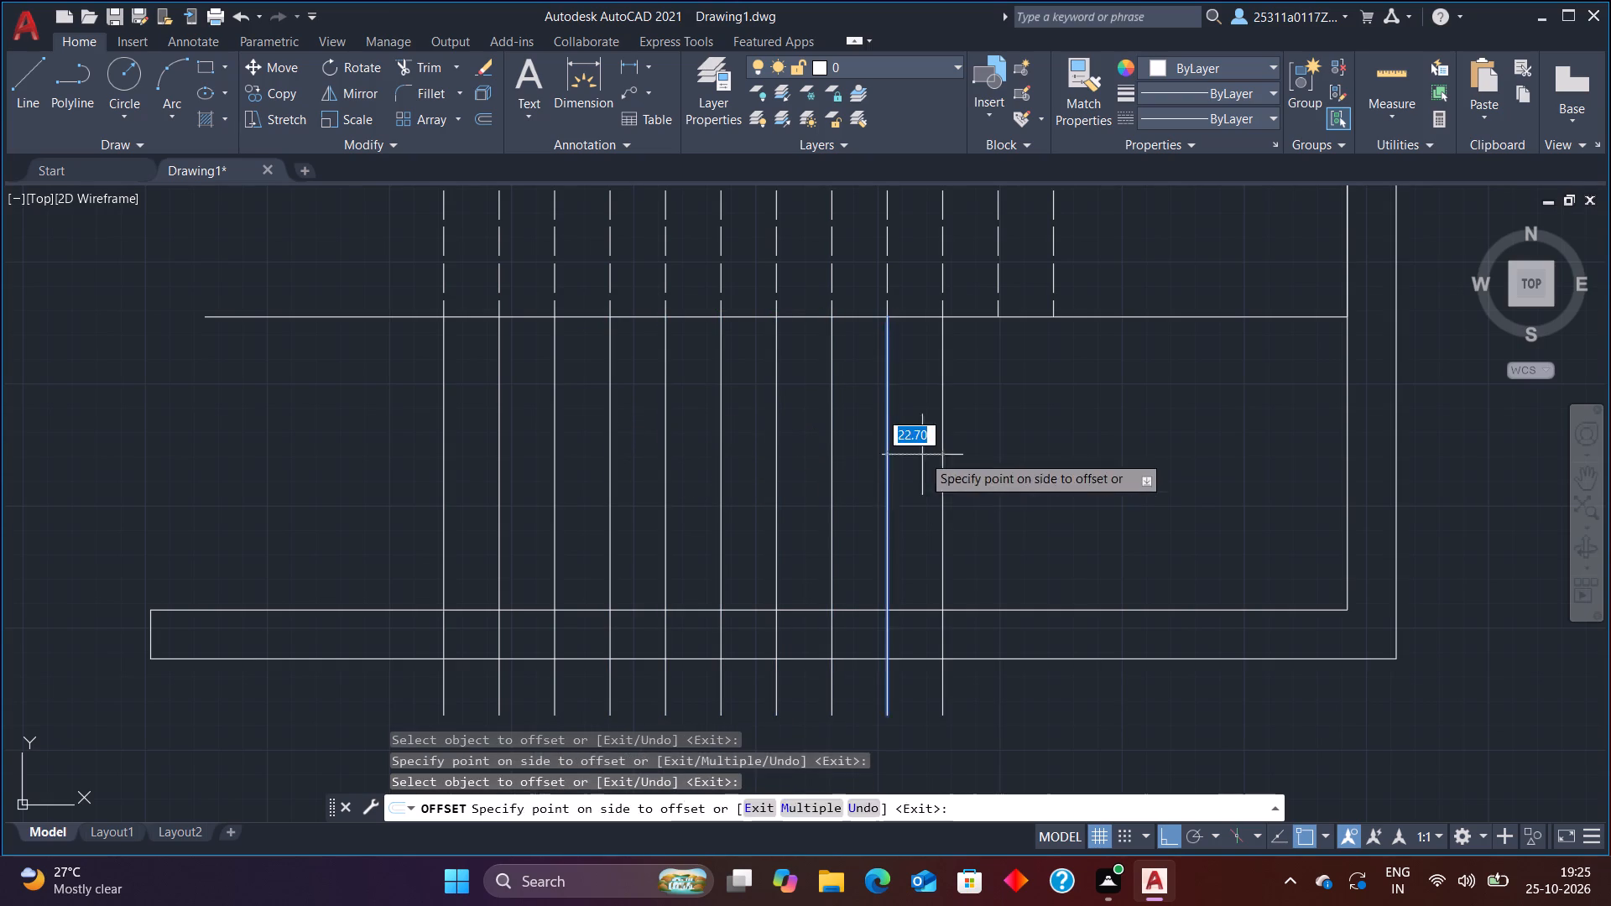
left_click(945, 442)
left_click_drag(942, 445, 950, 442)
left_click(1037, 435)
left_click(994, 456)
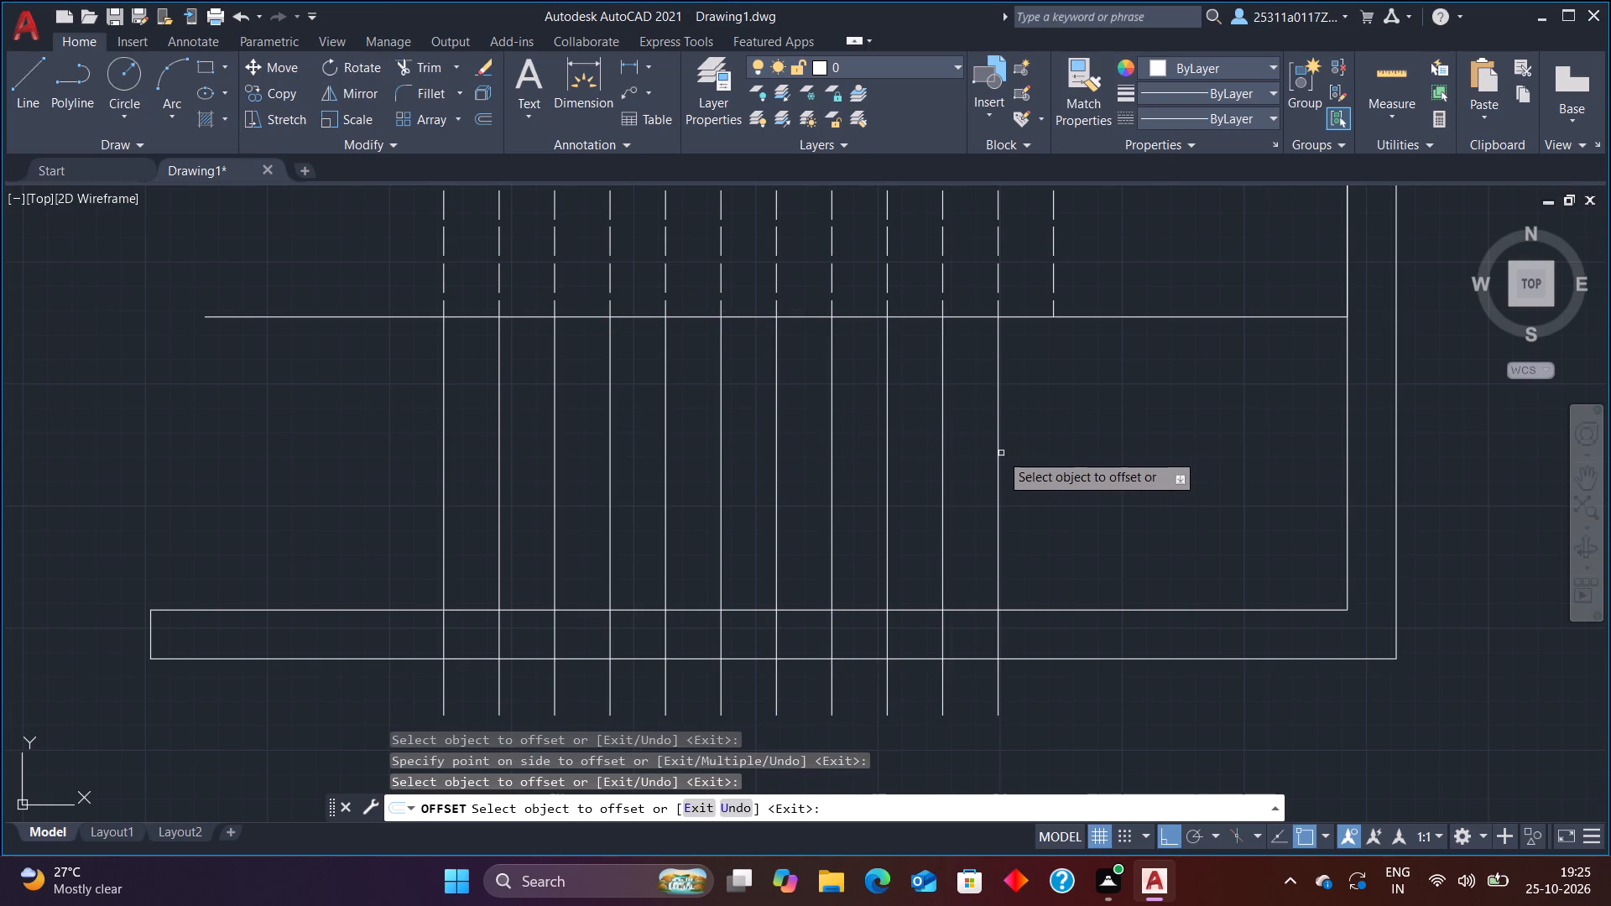
left_click(999, 454)
left_click(1059, 445)
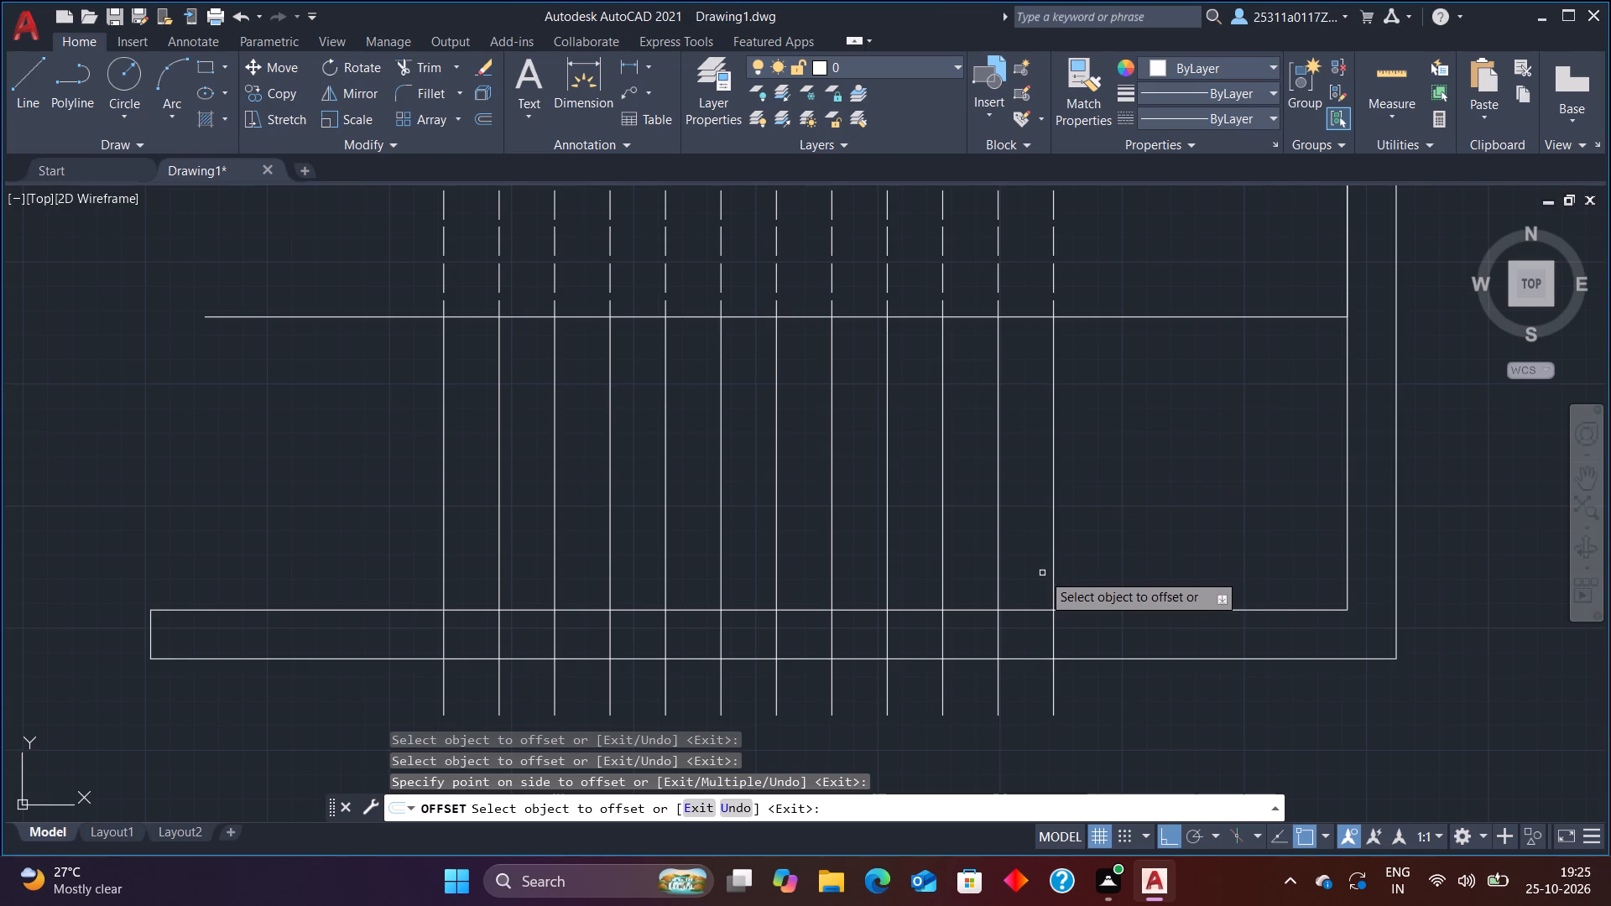
type("tr")
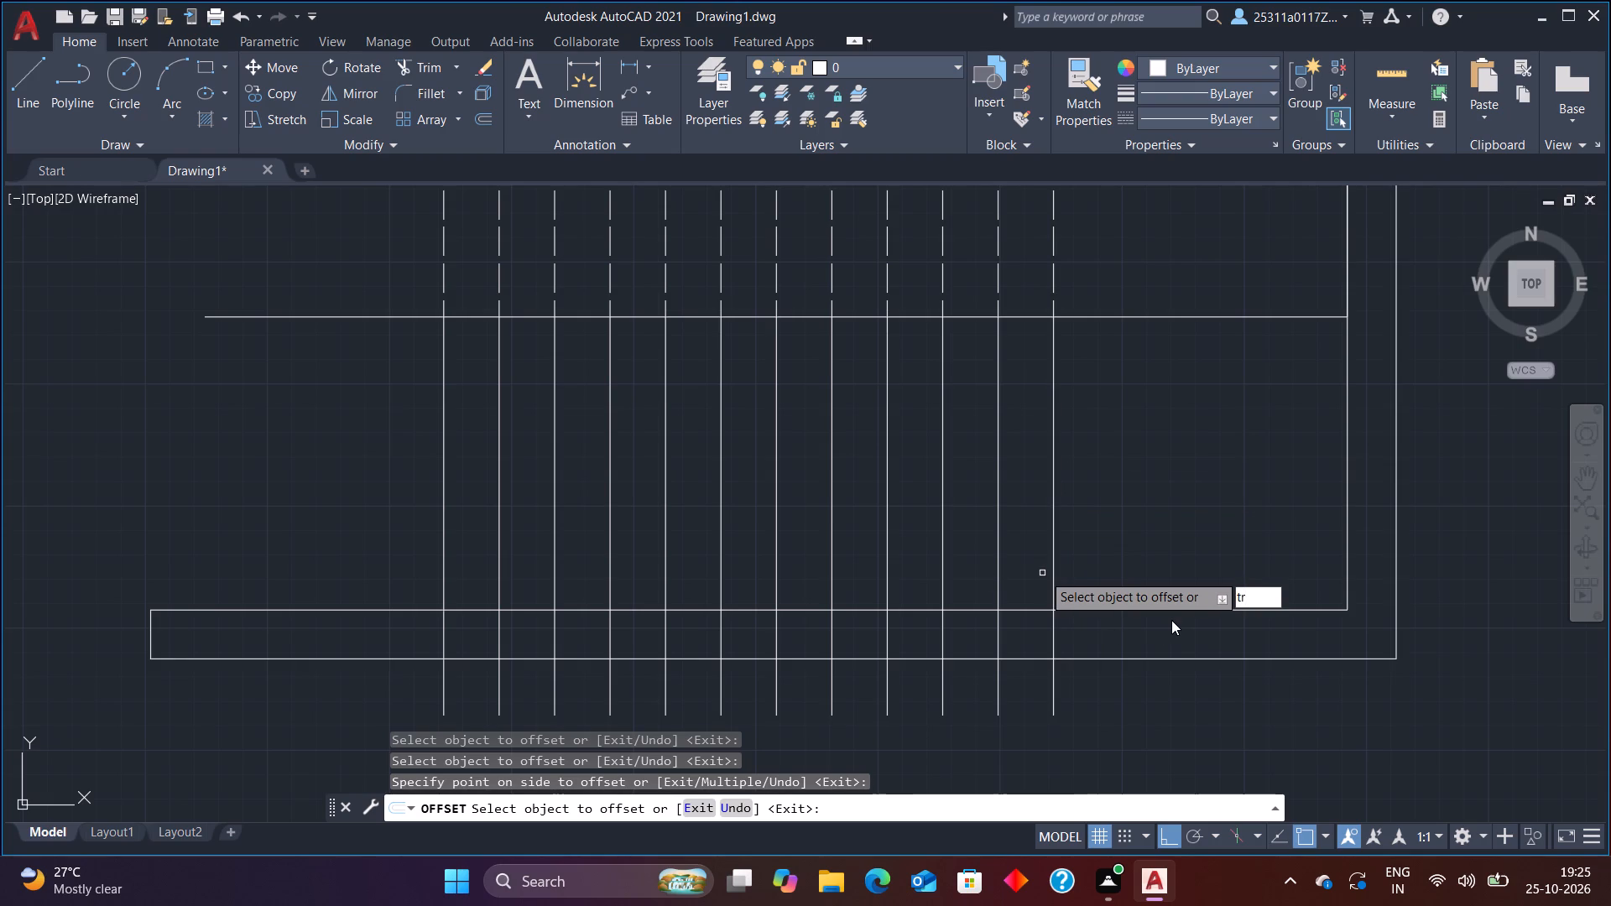
key("BackSpace")
key("BackSpace")
key("Escape")
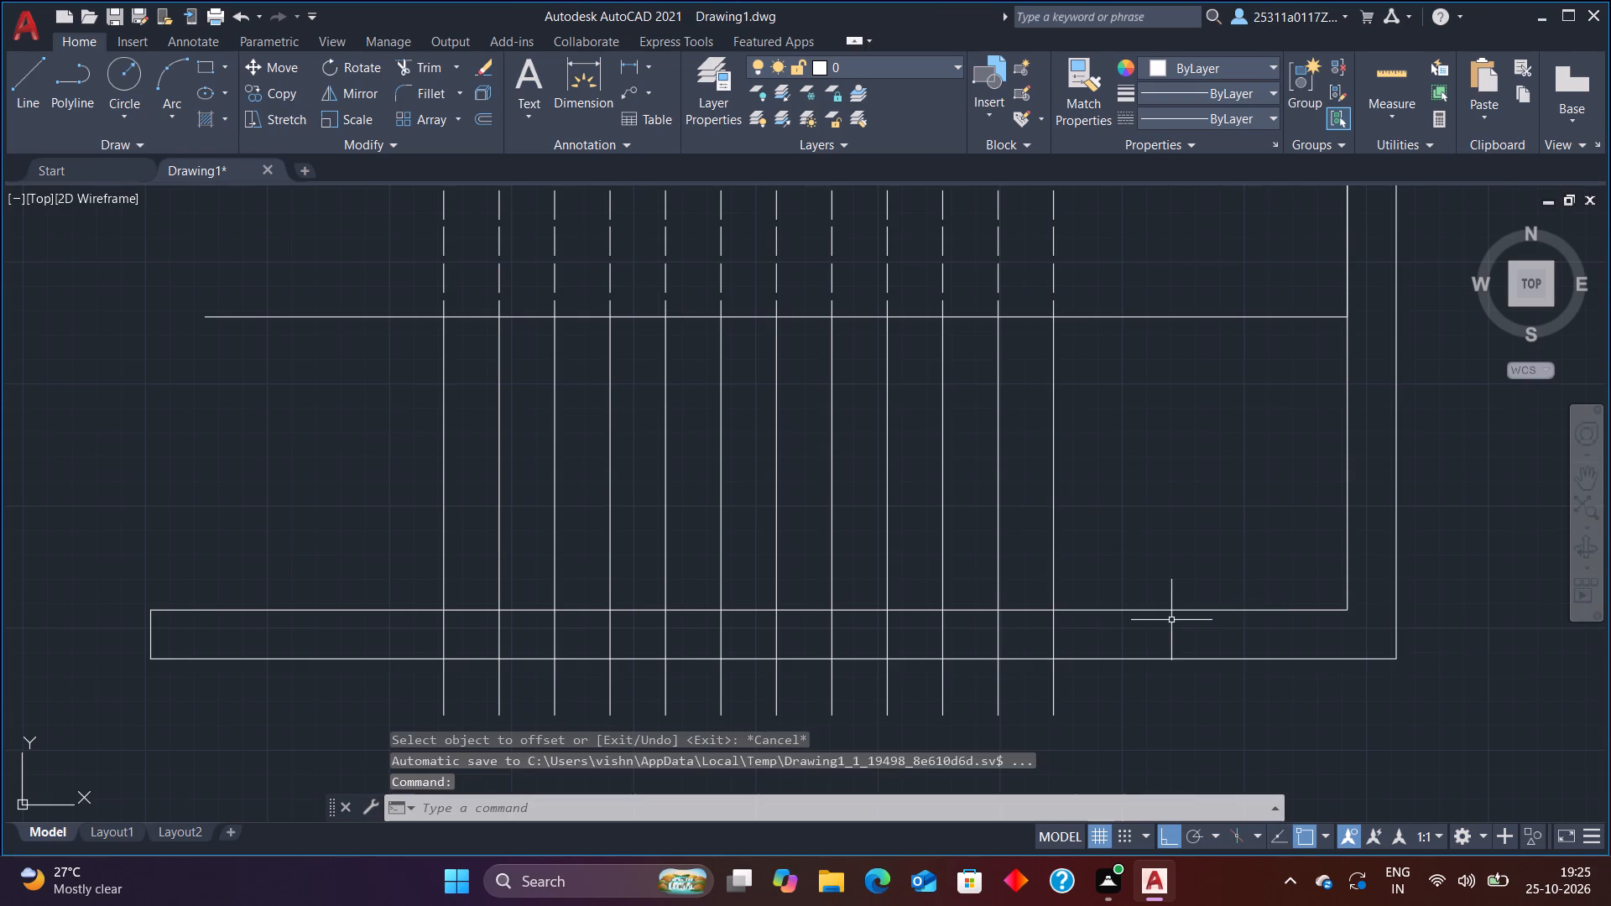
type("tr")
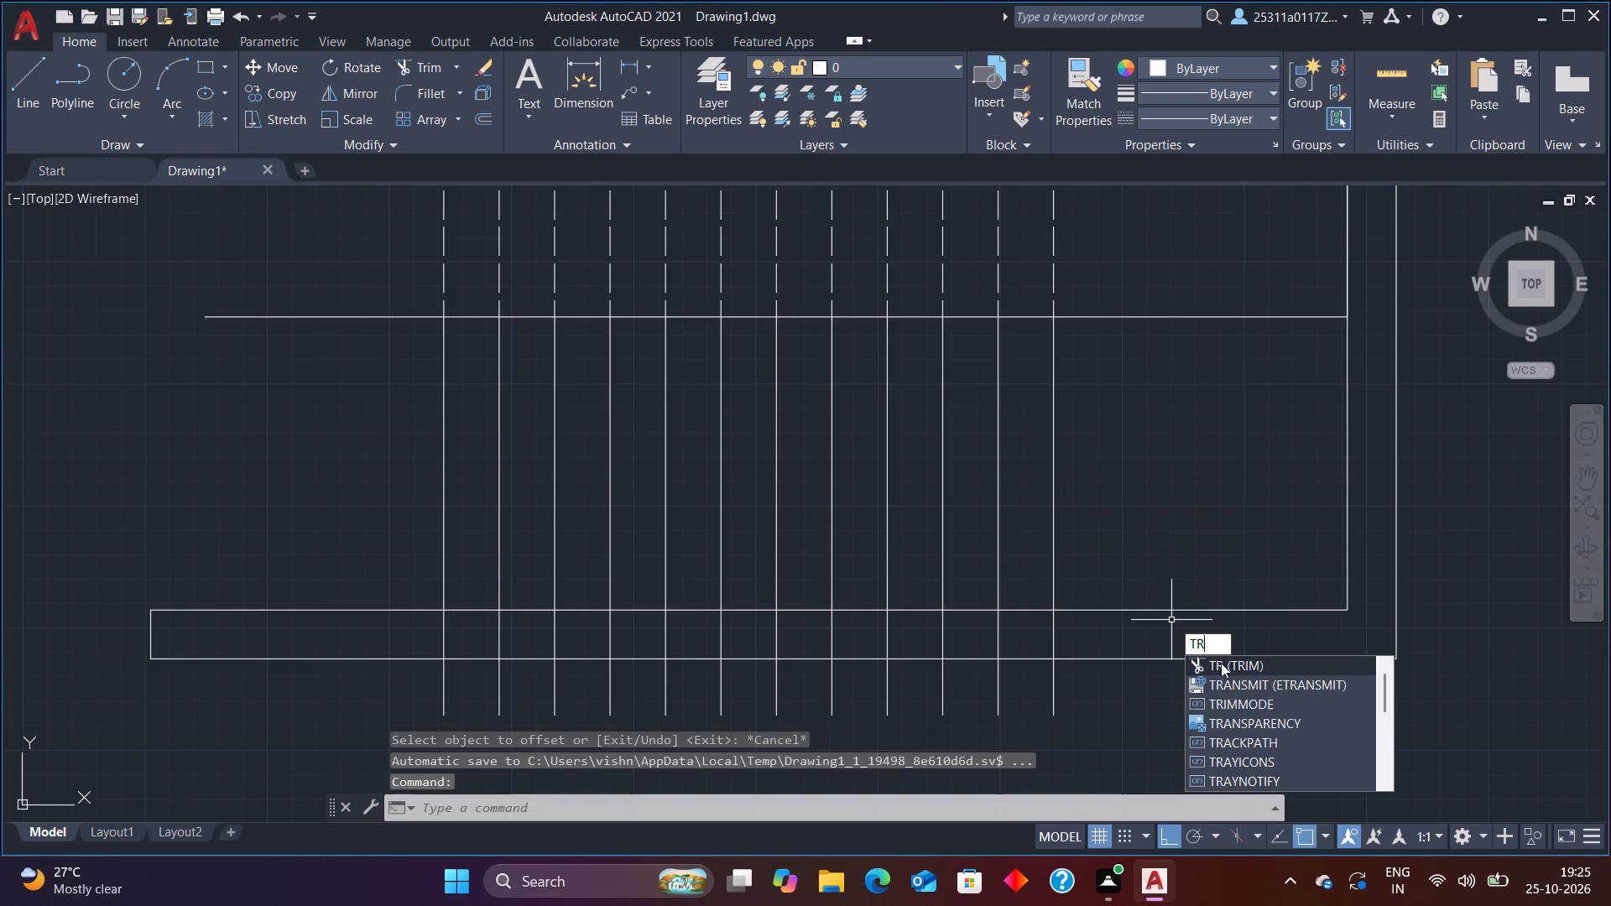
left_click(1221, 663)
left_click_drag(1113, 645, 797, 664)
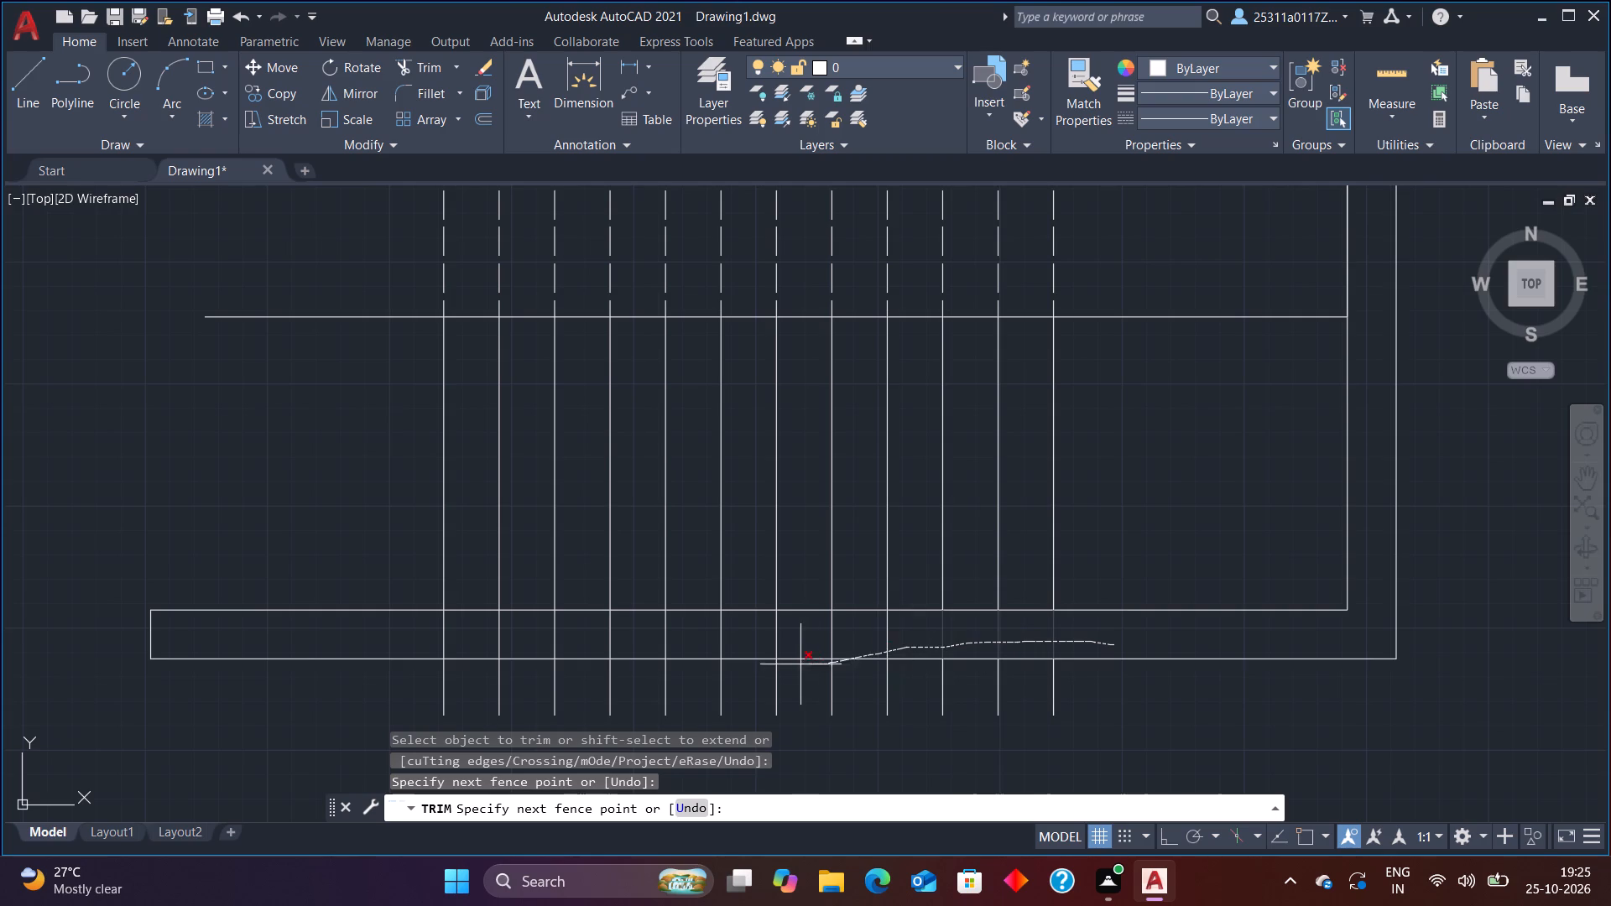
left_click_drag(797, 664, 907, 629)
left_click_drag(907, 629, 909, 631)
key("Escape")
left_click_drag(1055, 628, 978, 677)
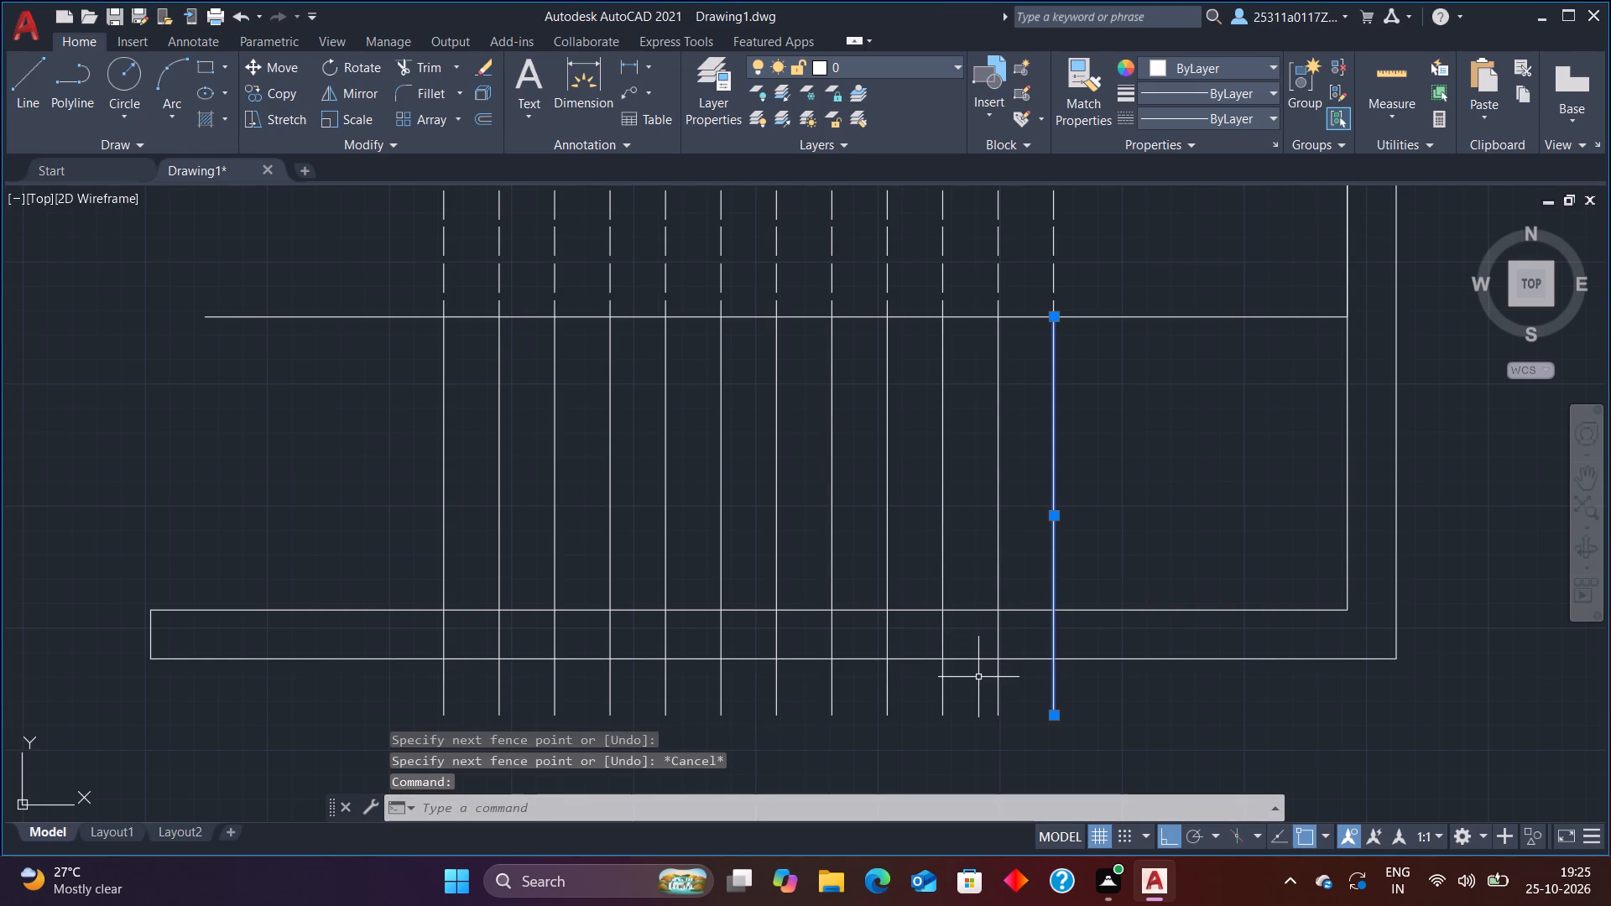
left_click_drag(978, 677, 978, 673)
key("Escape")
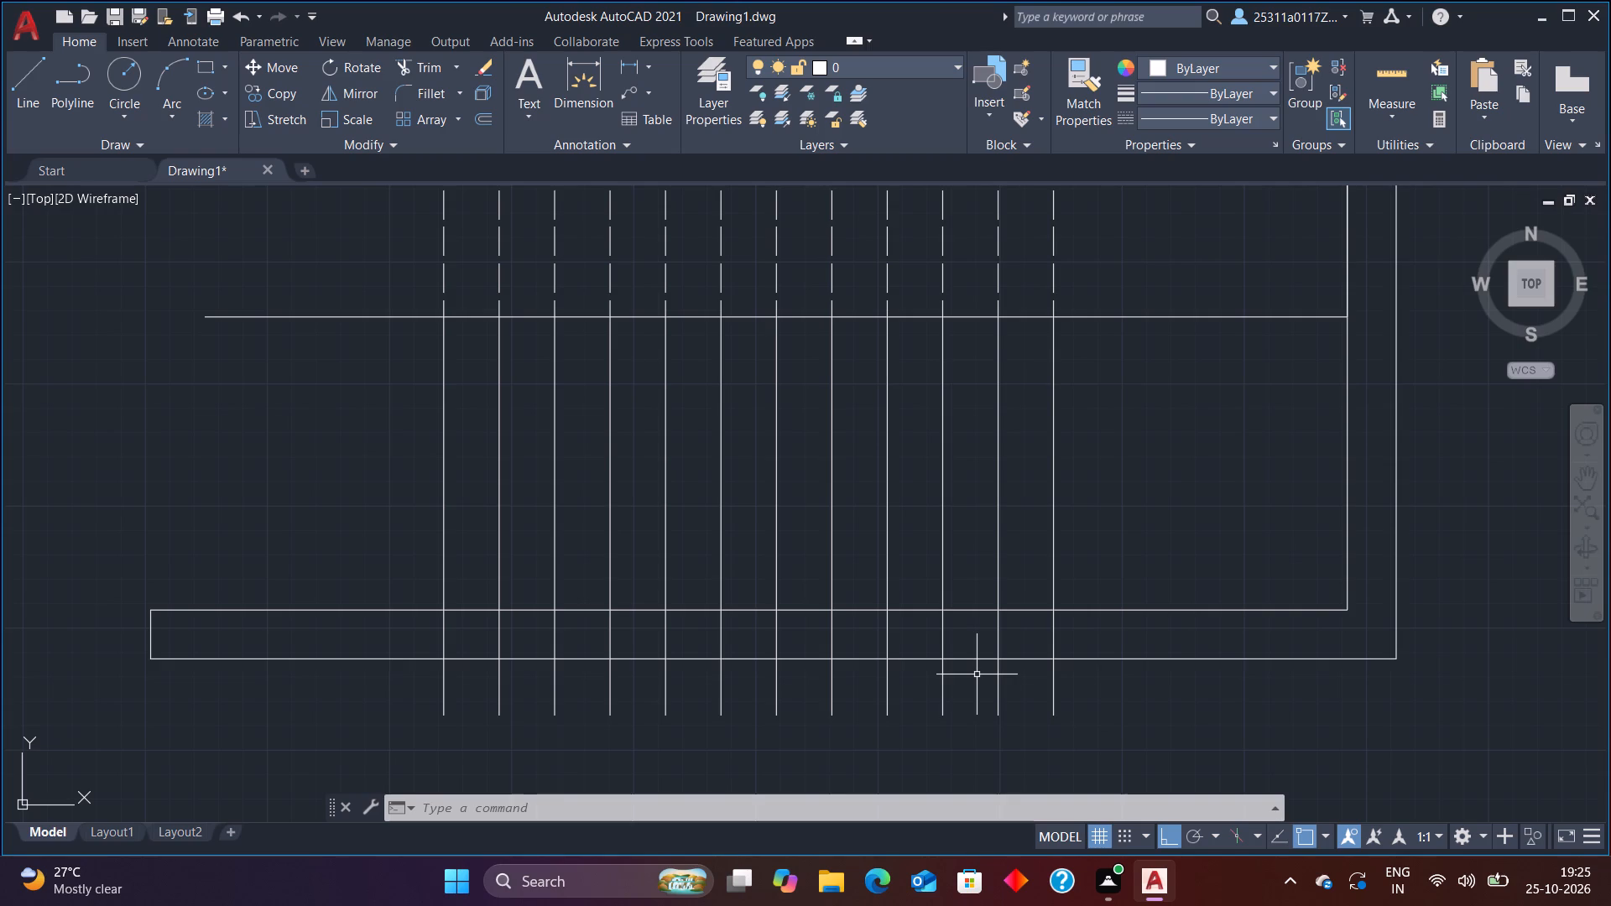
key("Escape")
Trim all twelve continuous vertical lines back to the inner bottom edge, removing the parts between and below the double bottom lines.
type("tr")
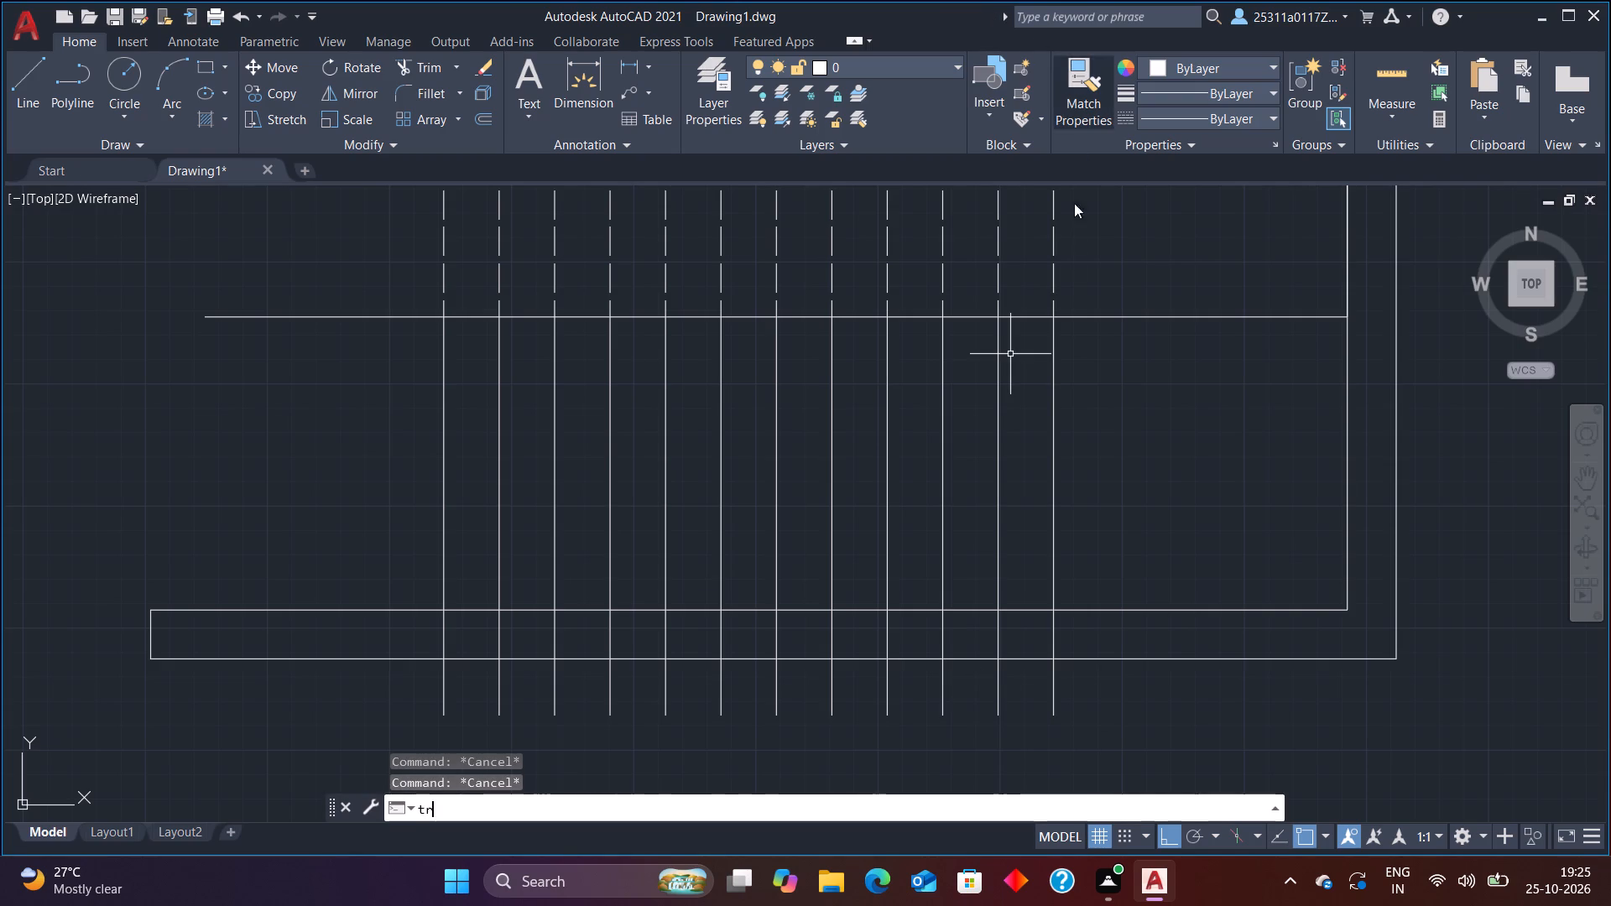
left_click(423, 607)
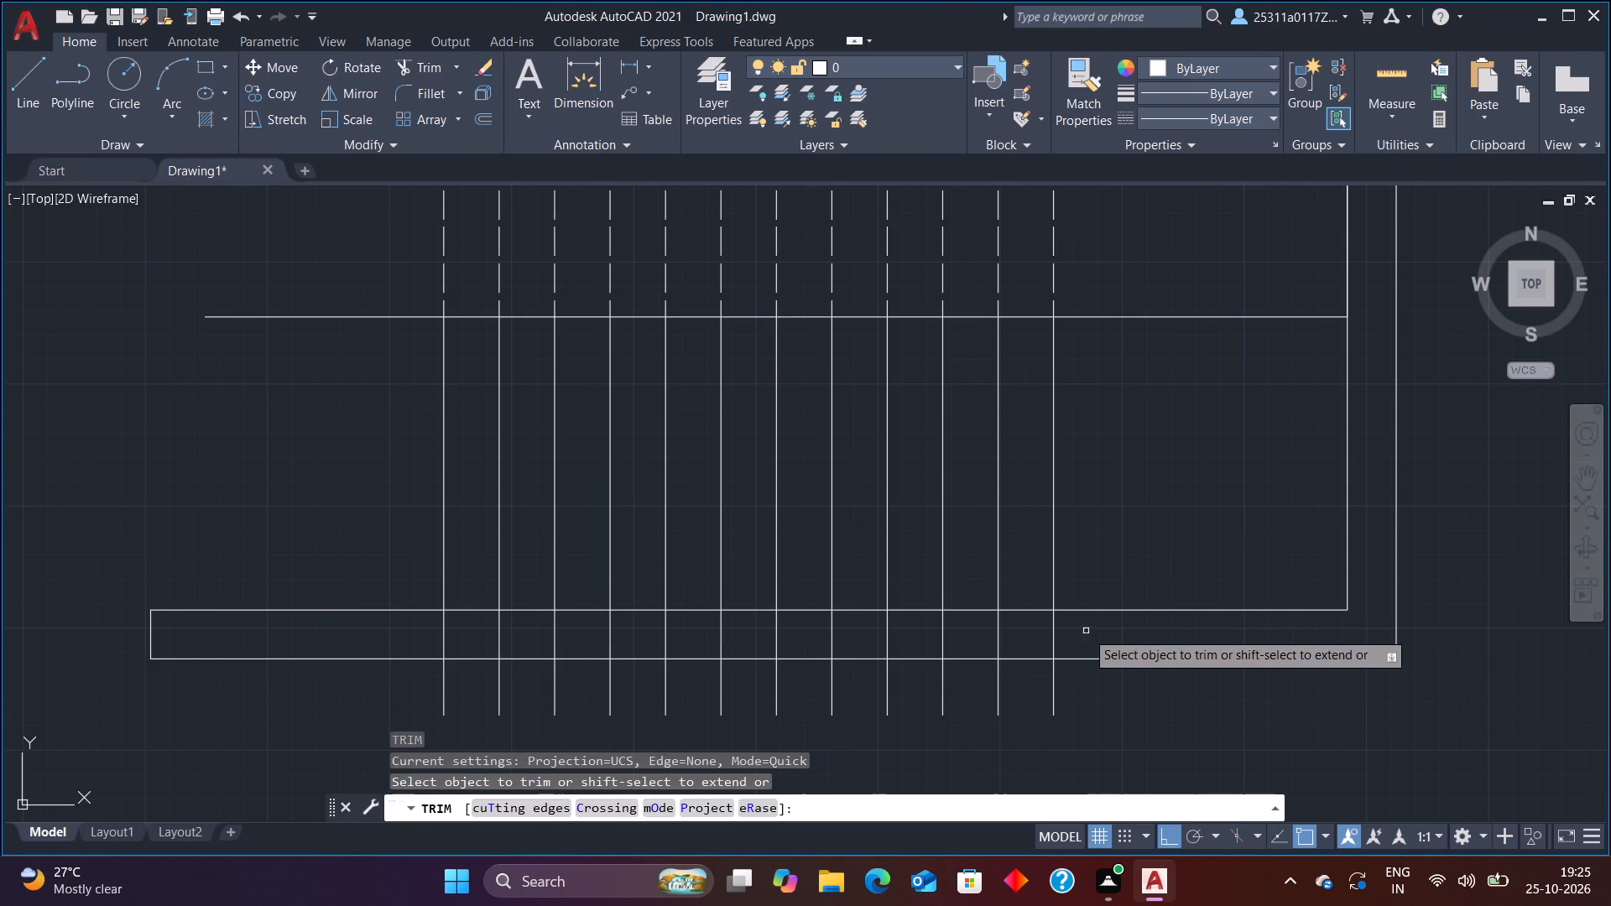
left_click_drag(1077, 638, 598, 639)
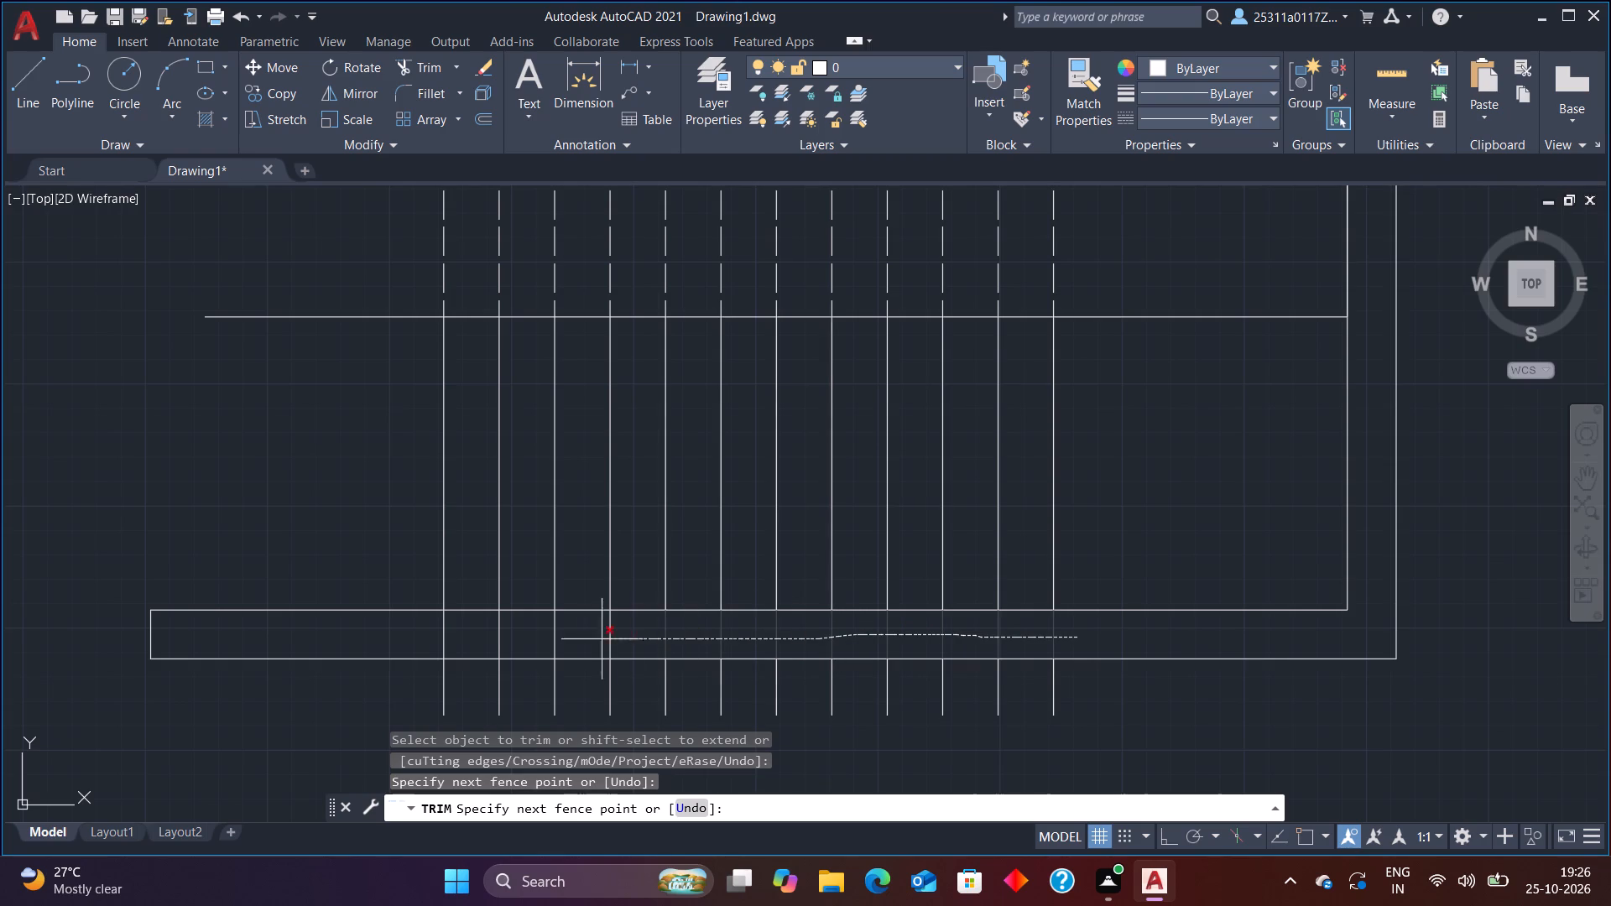
left_click_drag(598, 639, 420, 642)
left_click_drag(1160, 704, 962, 703)
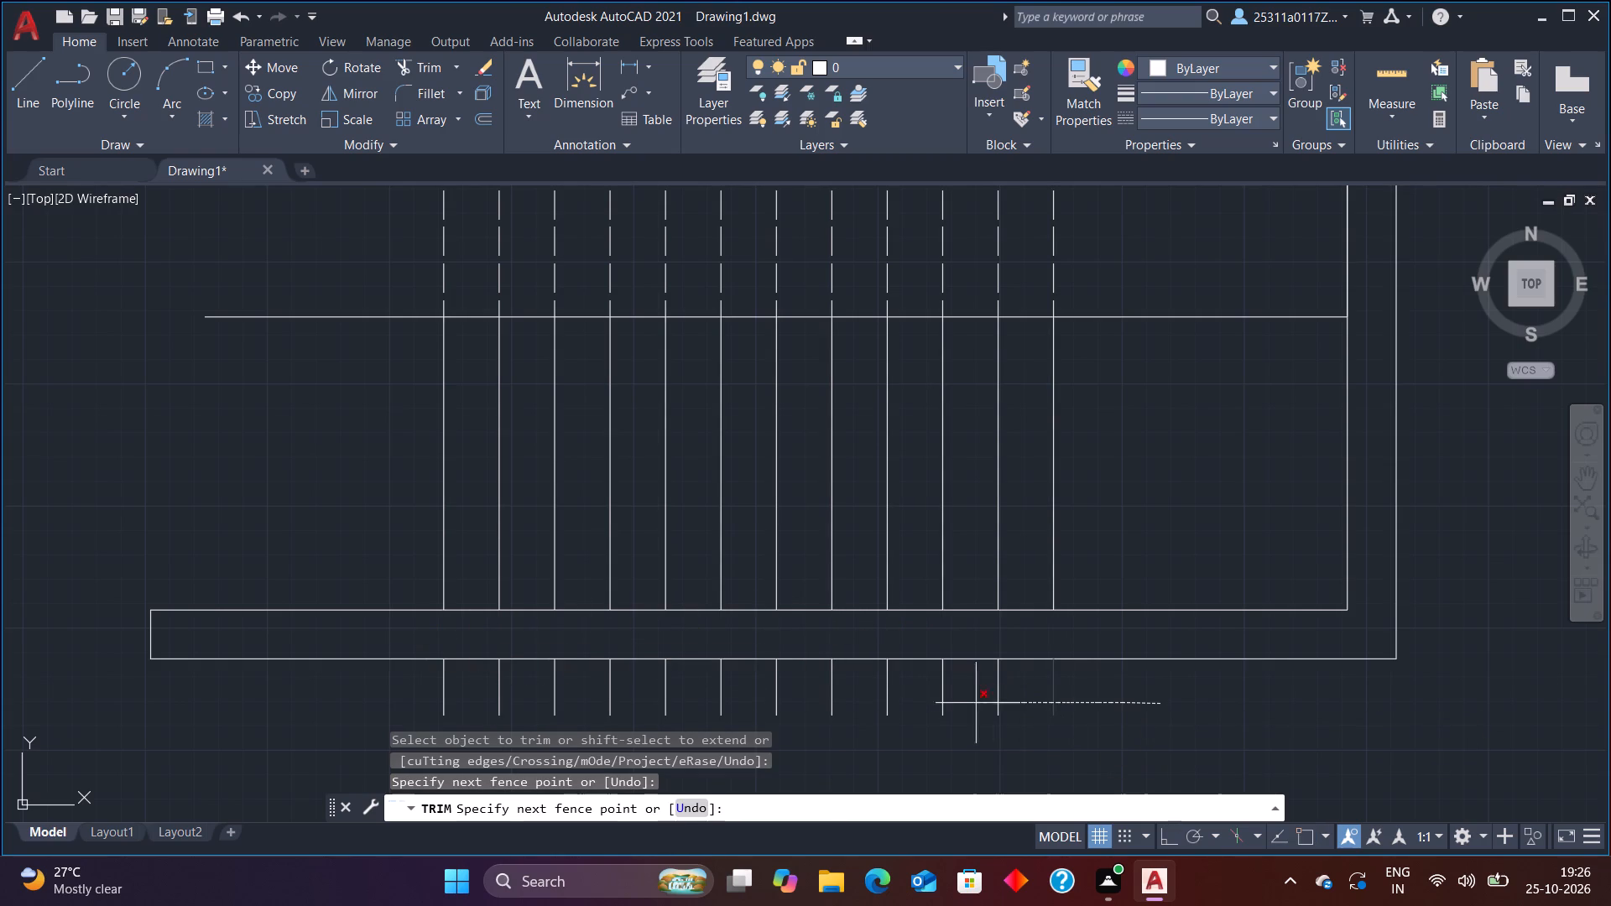
left_click_drag(962, 703, 489, 698)
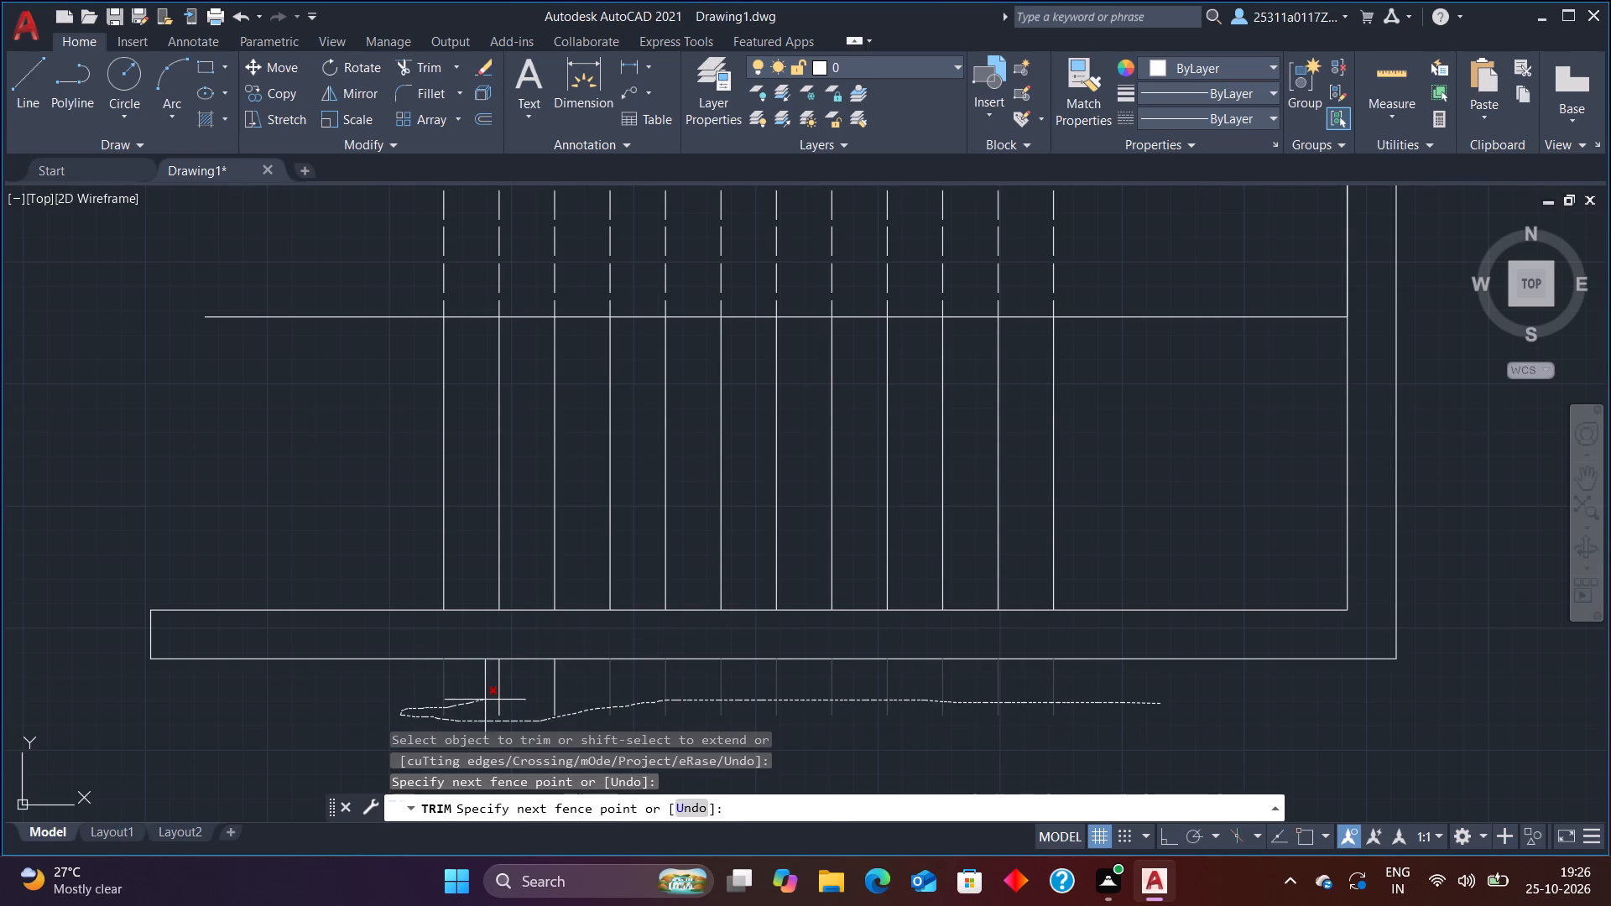
left_click_drag(489, 698, 571, 690)
key("Escape")
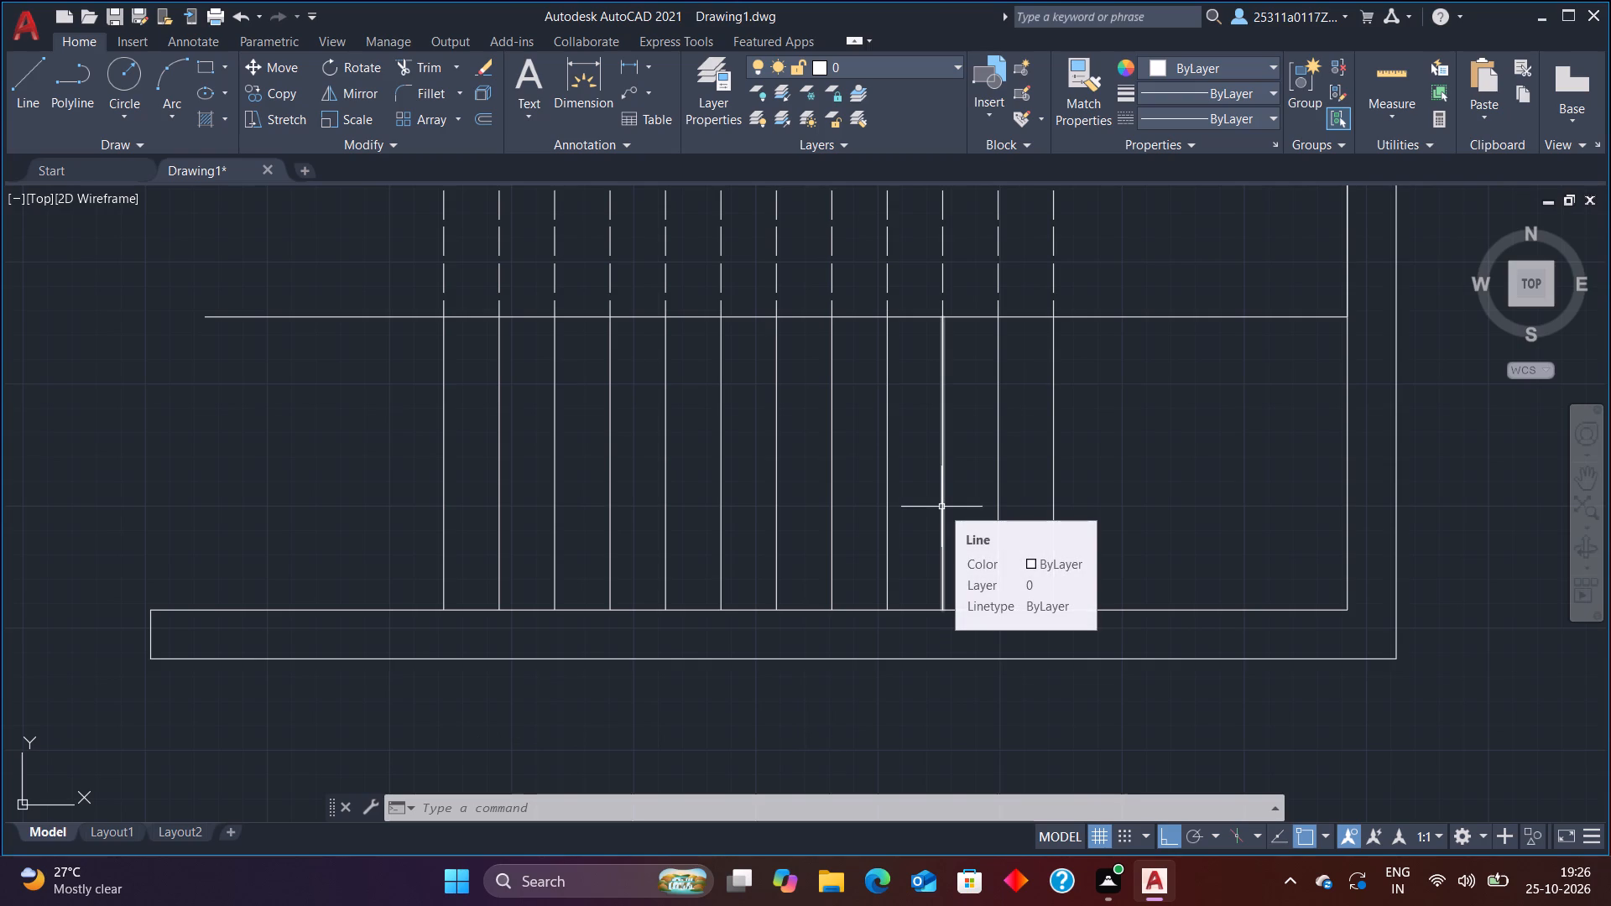
Trim the part of the interior dividing line that extends left of the leftmost vertical line.
scroll(1040, 497, "down", 3)
scroll(1202, 395, "up", 2)
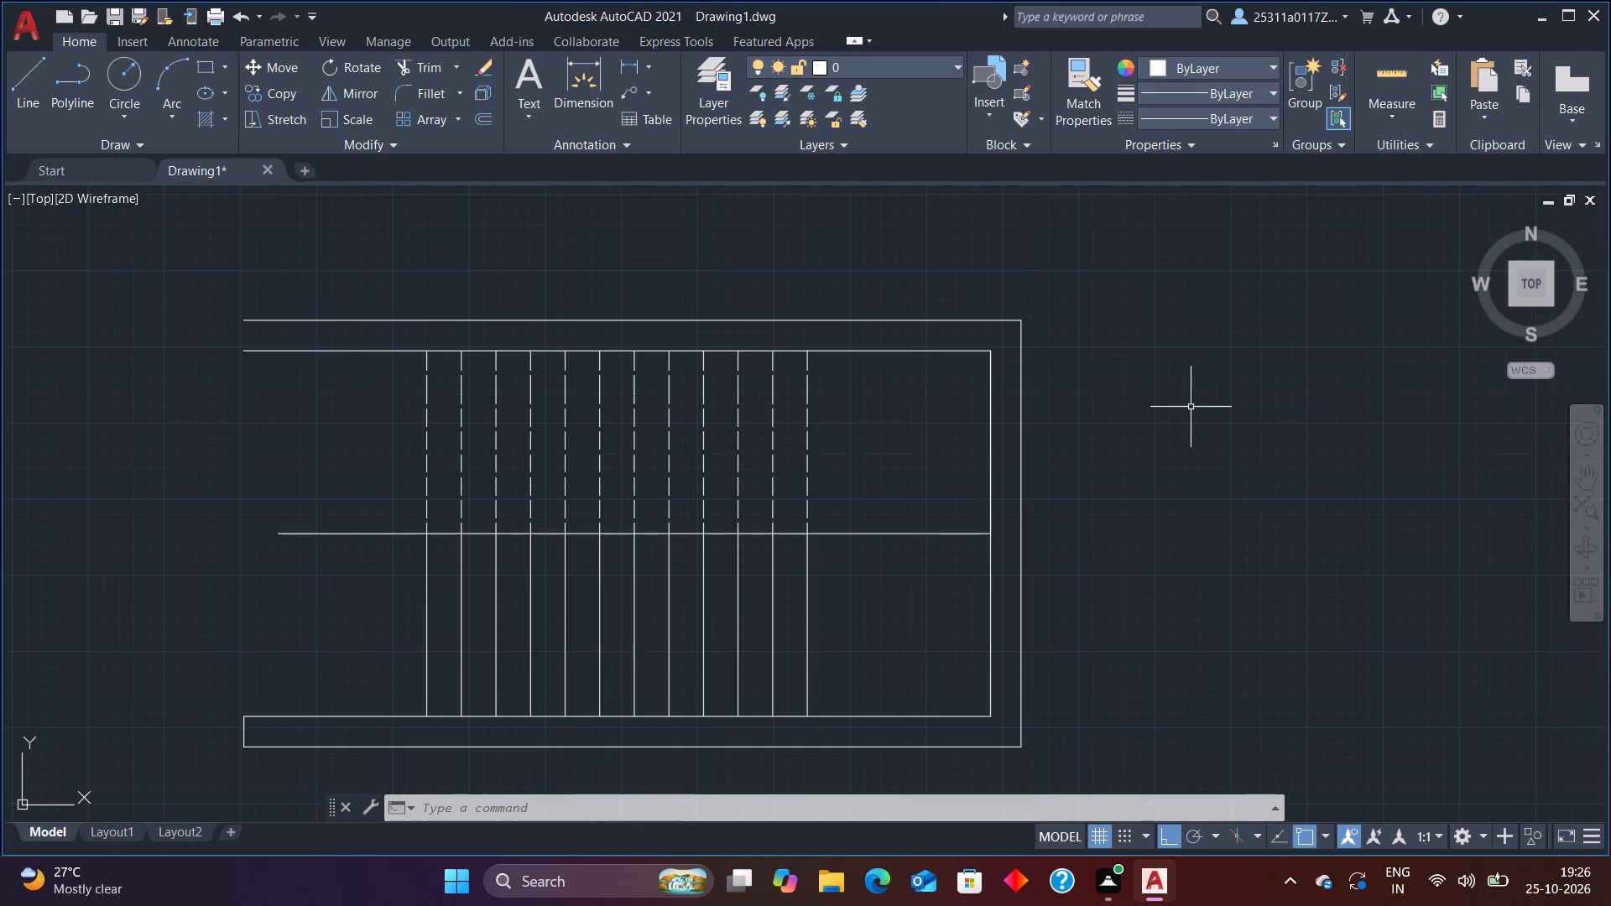
type("tr")
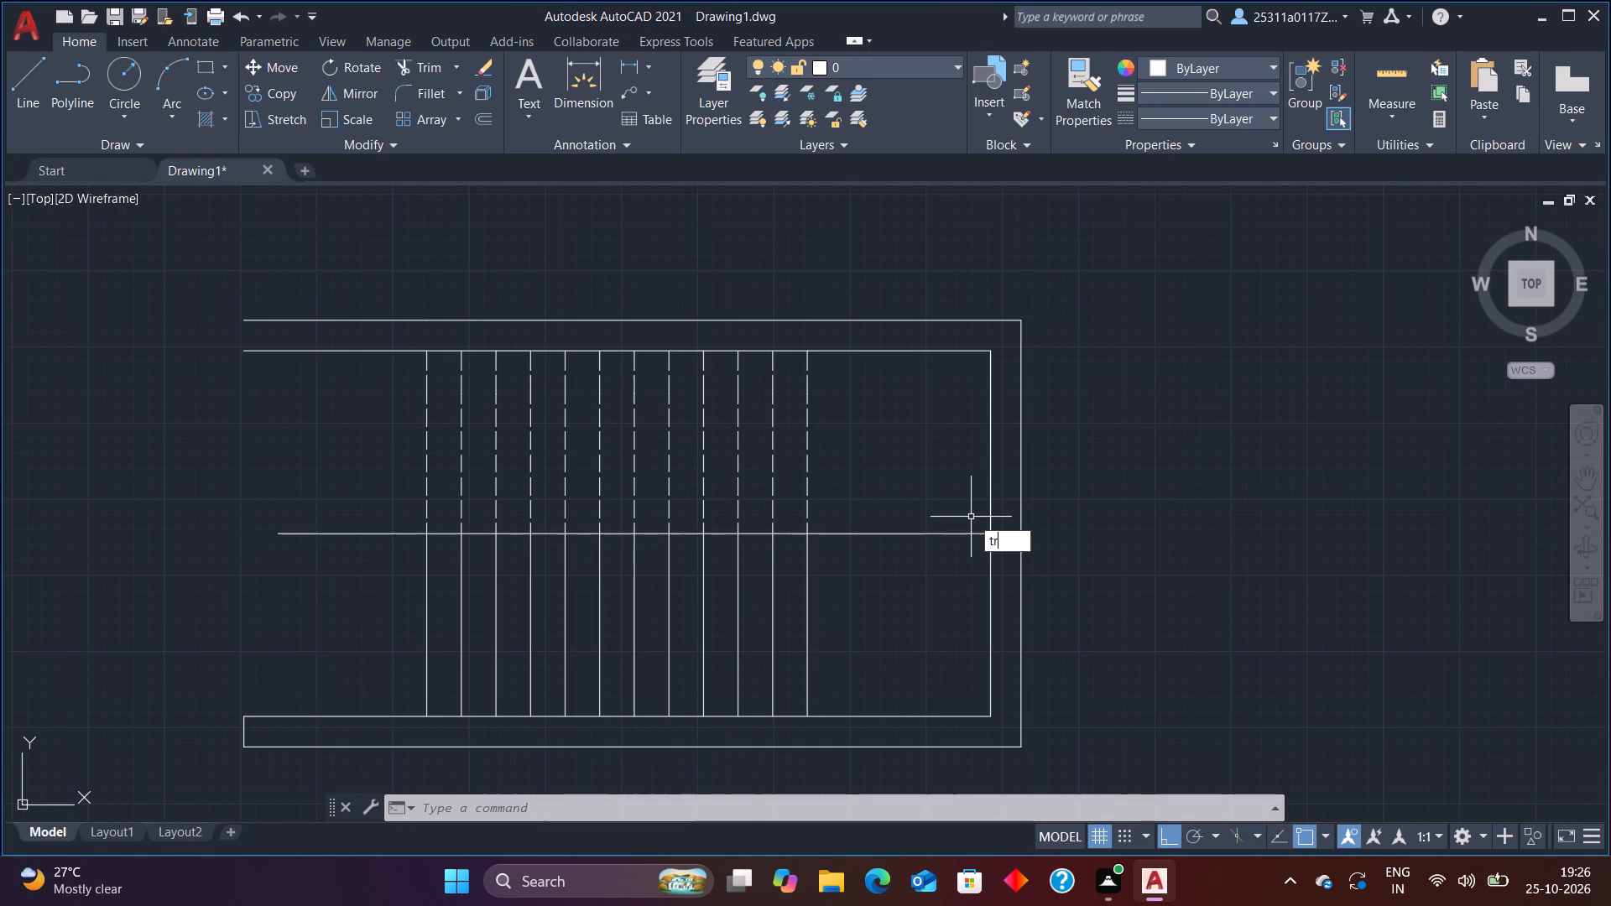
left_click(1073, 567)
left_click_drag(350, 522, 347, 553)
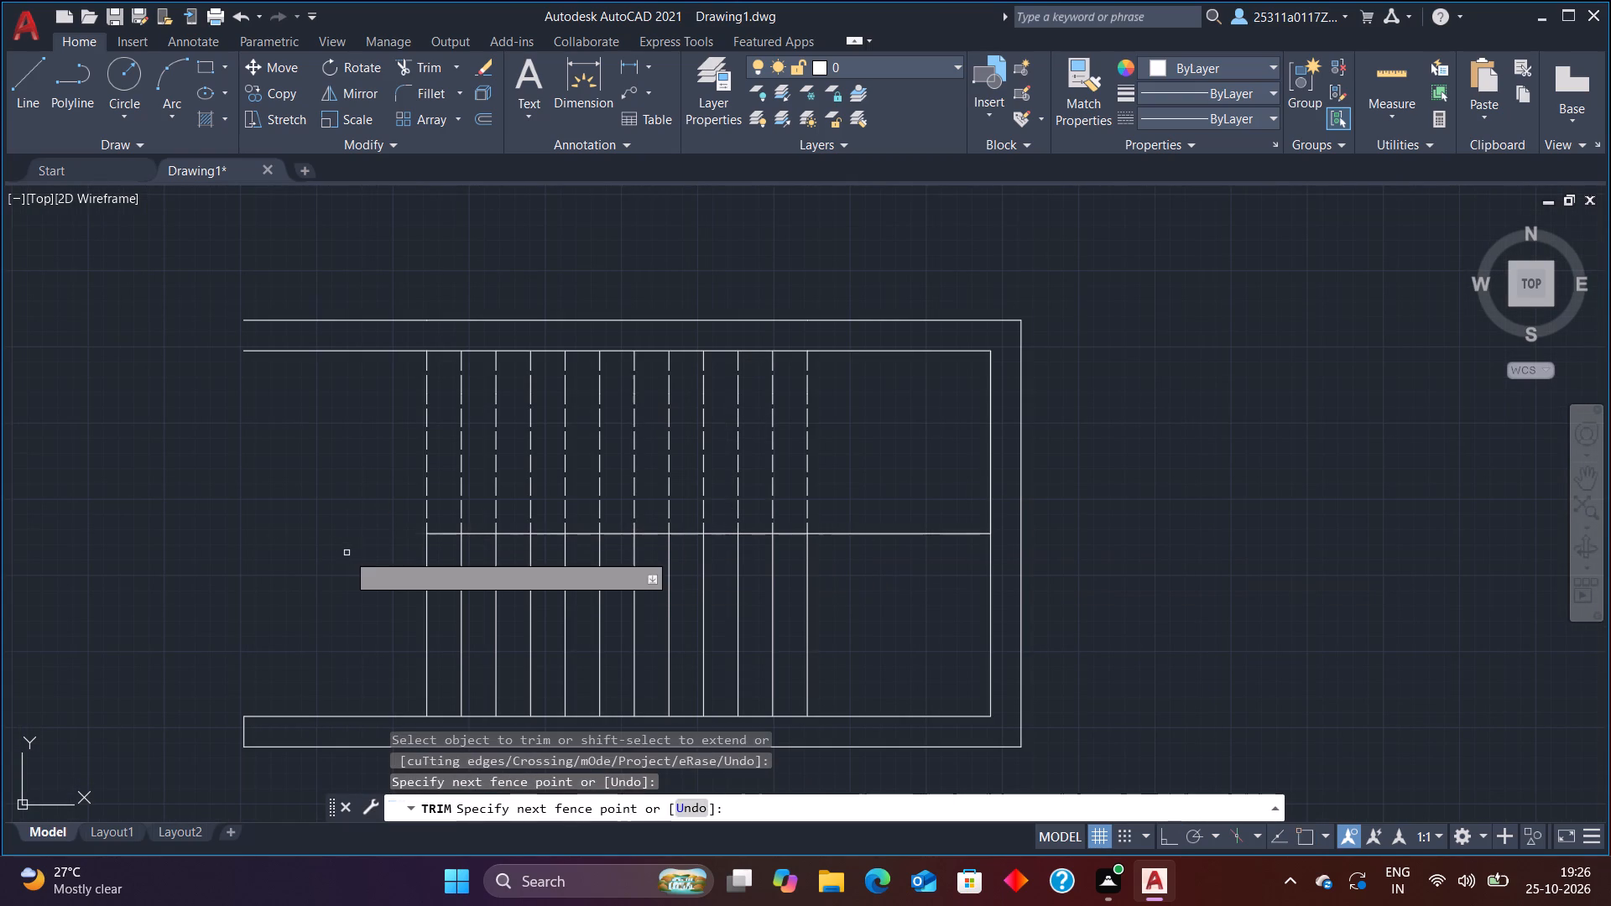
key("Escape")
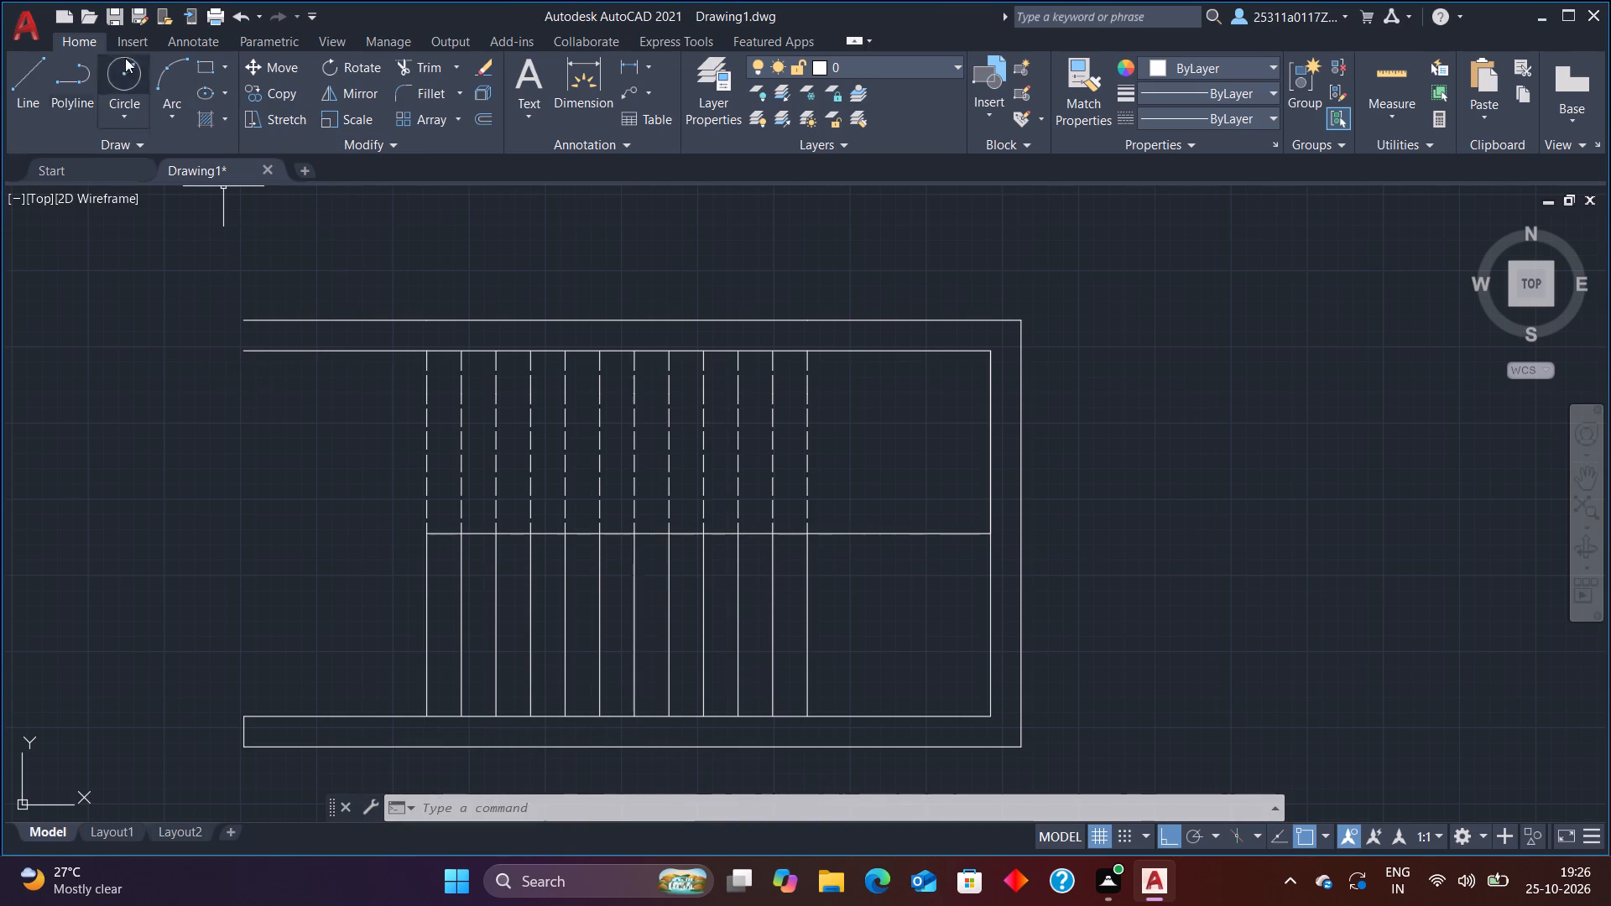
Draw connected lines from the inner top edge's left end: 120 units down, 20 units left, and straight up past the outer top edge.
left_click(25, 79)
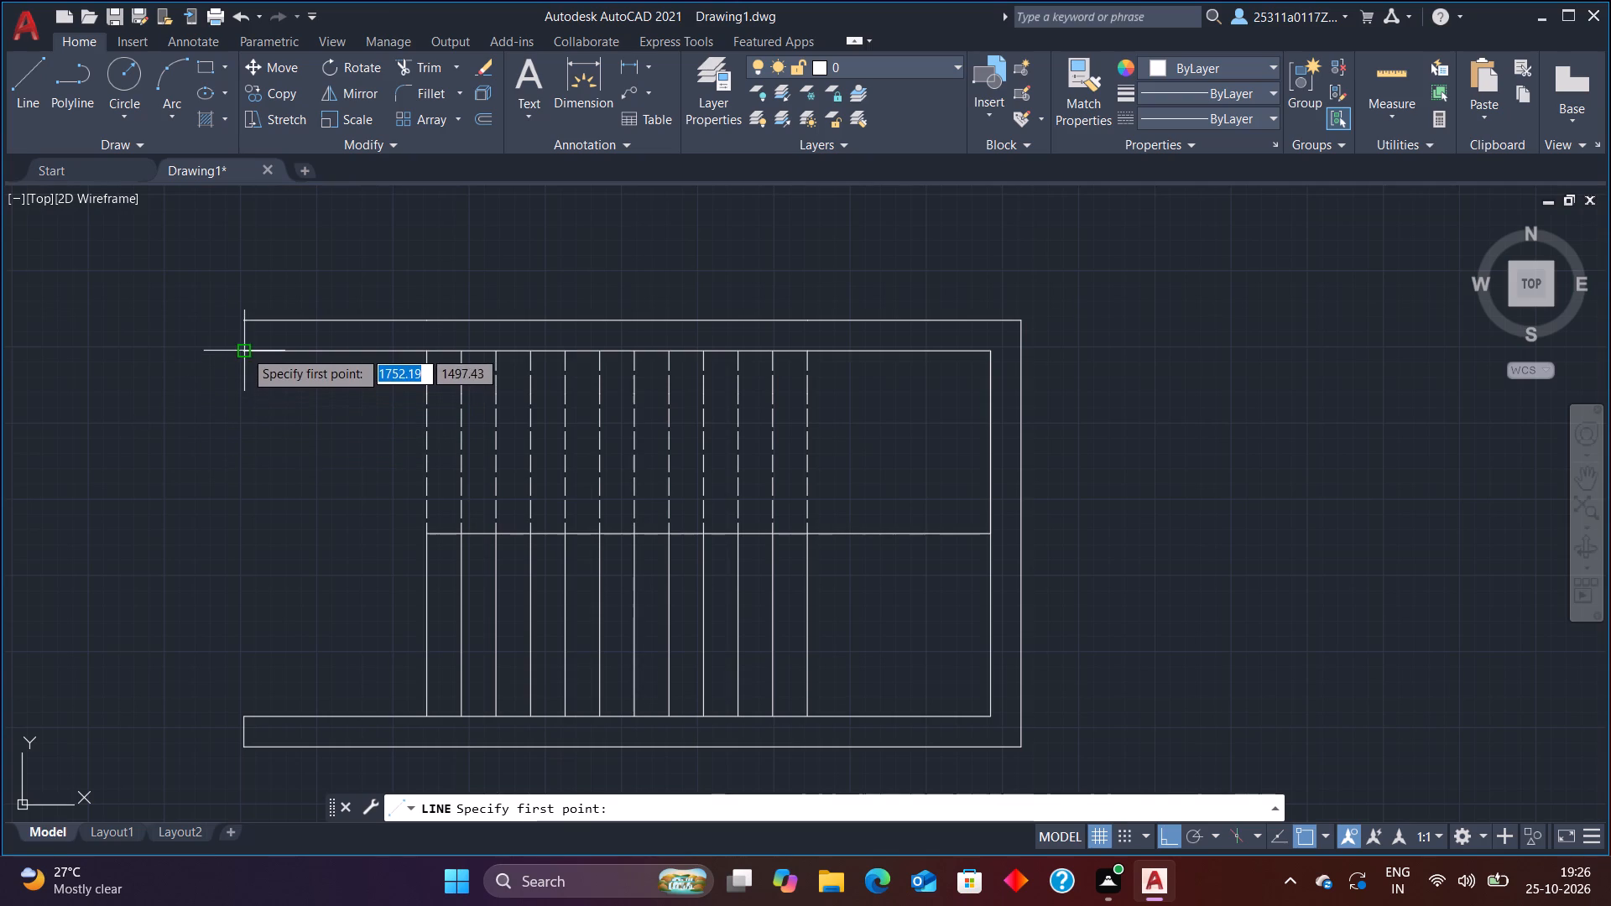
left_click_drag(244, 350, 242, 363)
type("120")
key("Return")
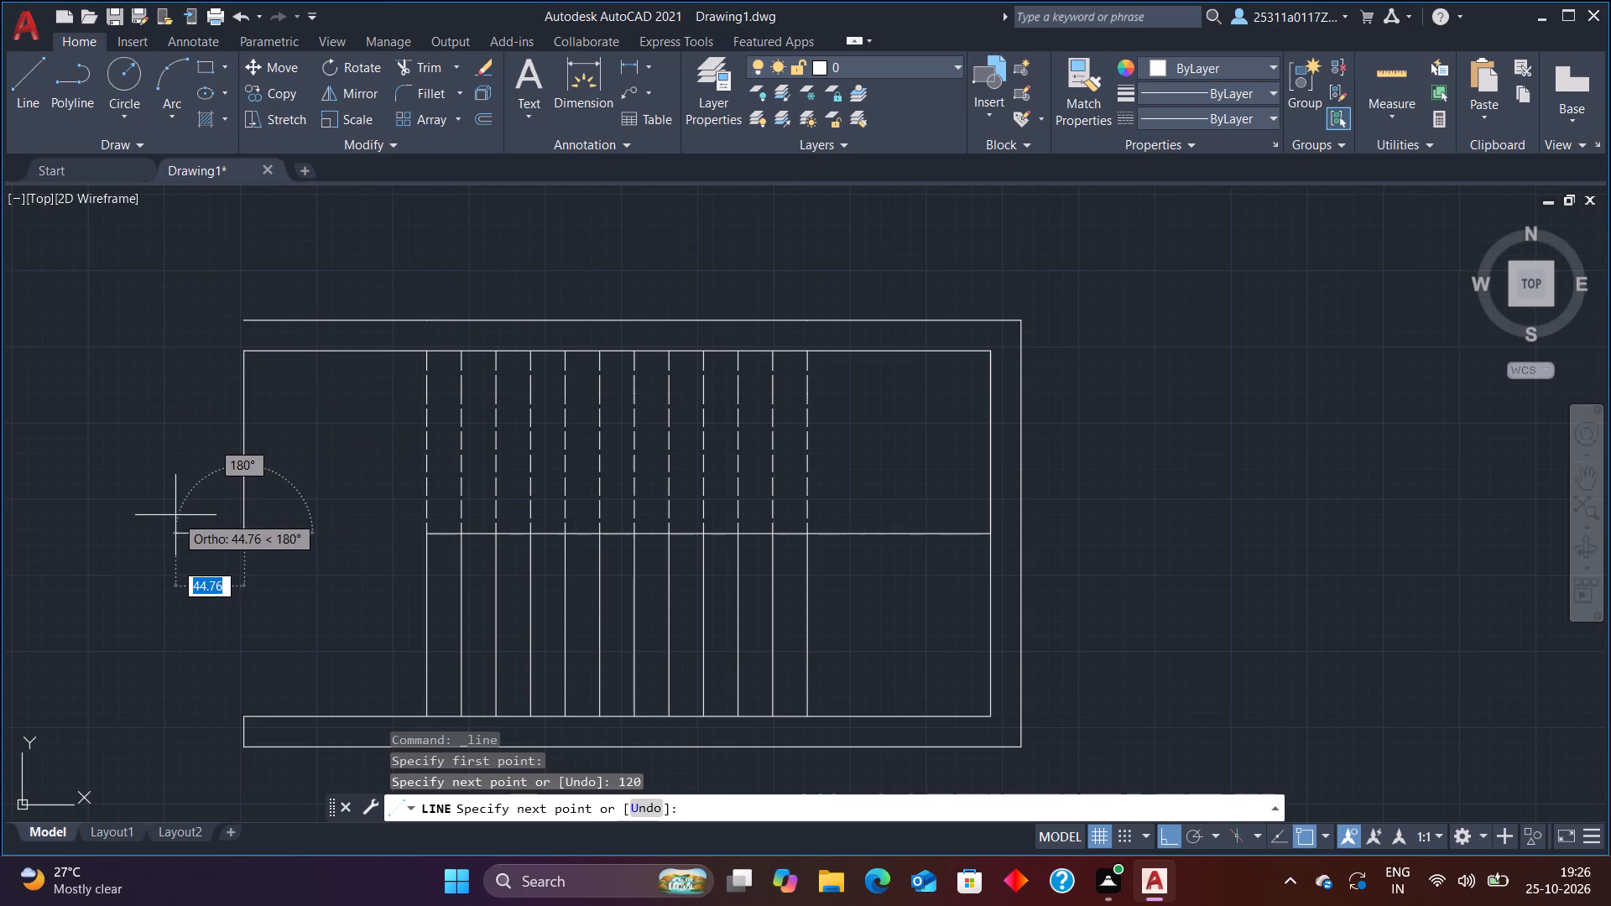
type("20")
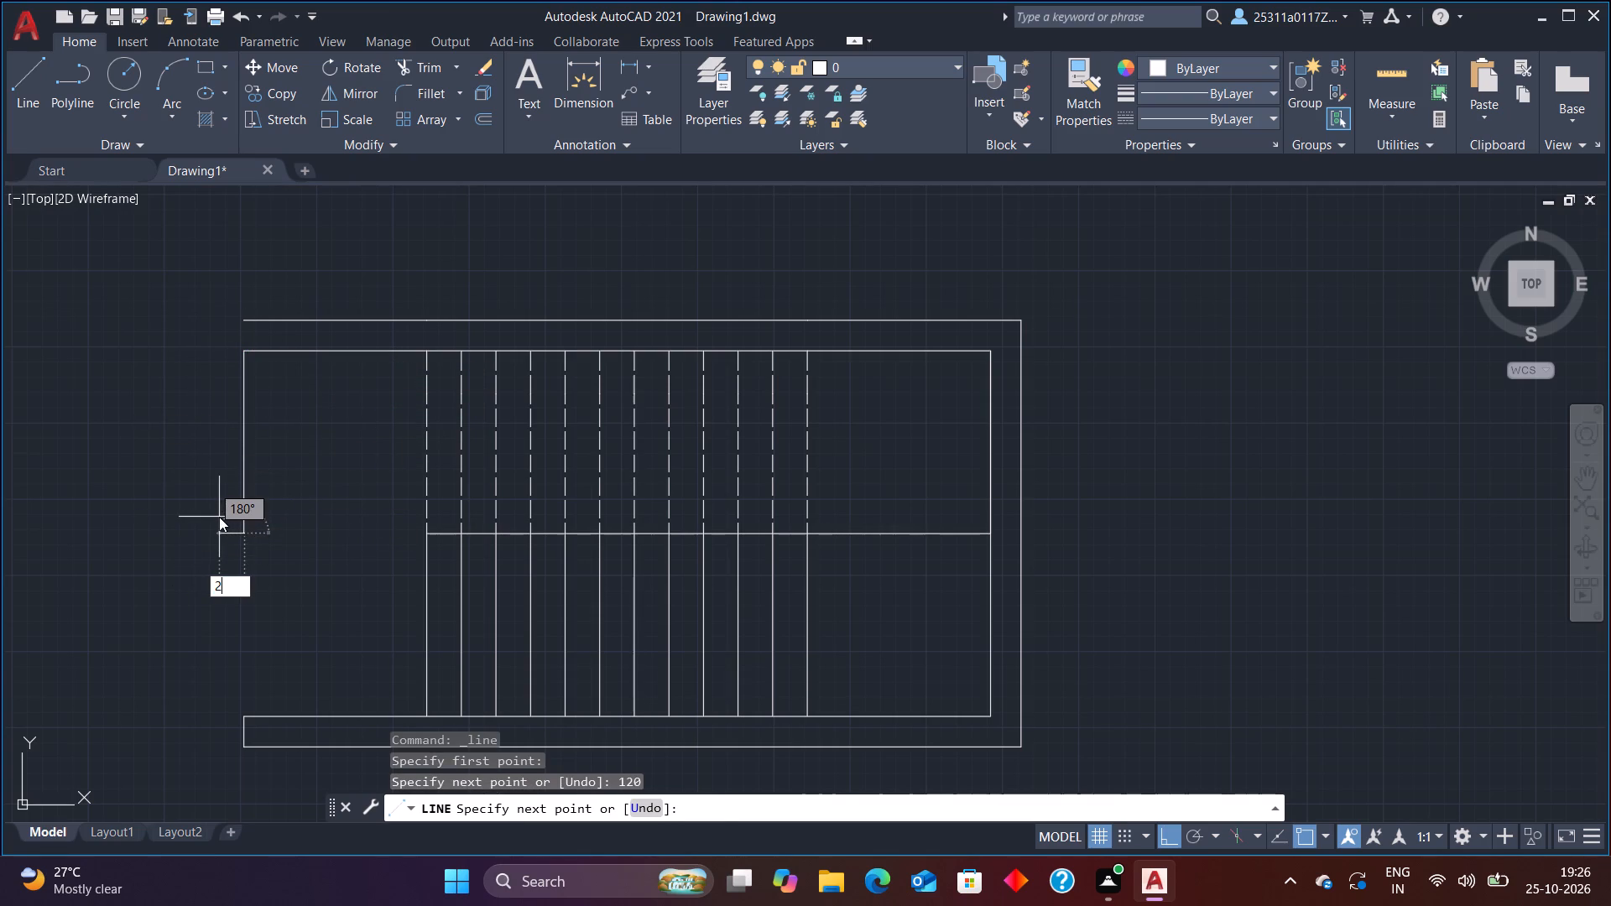
key("Return")
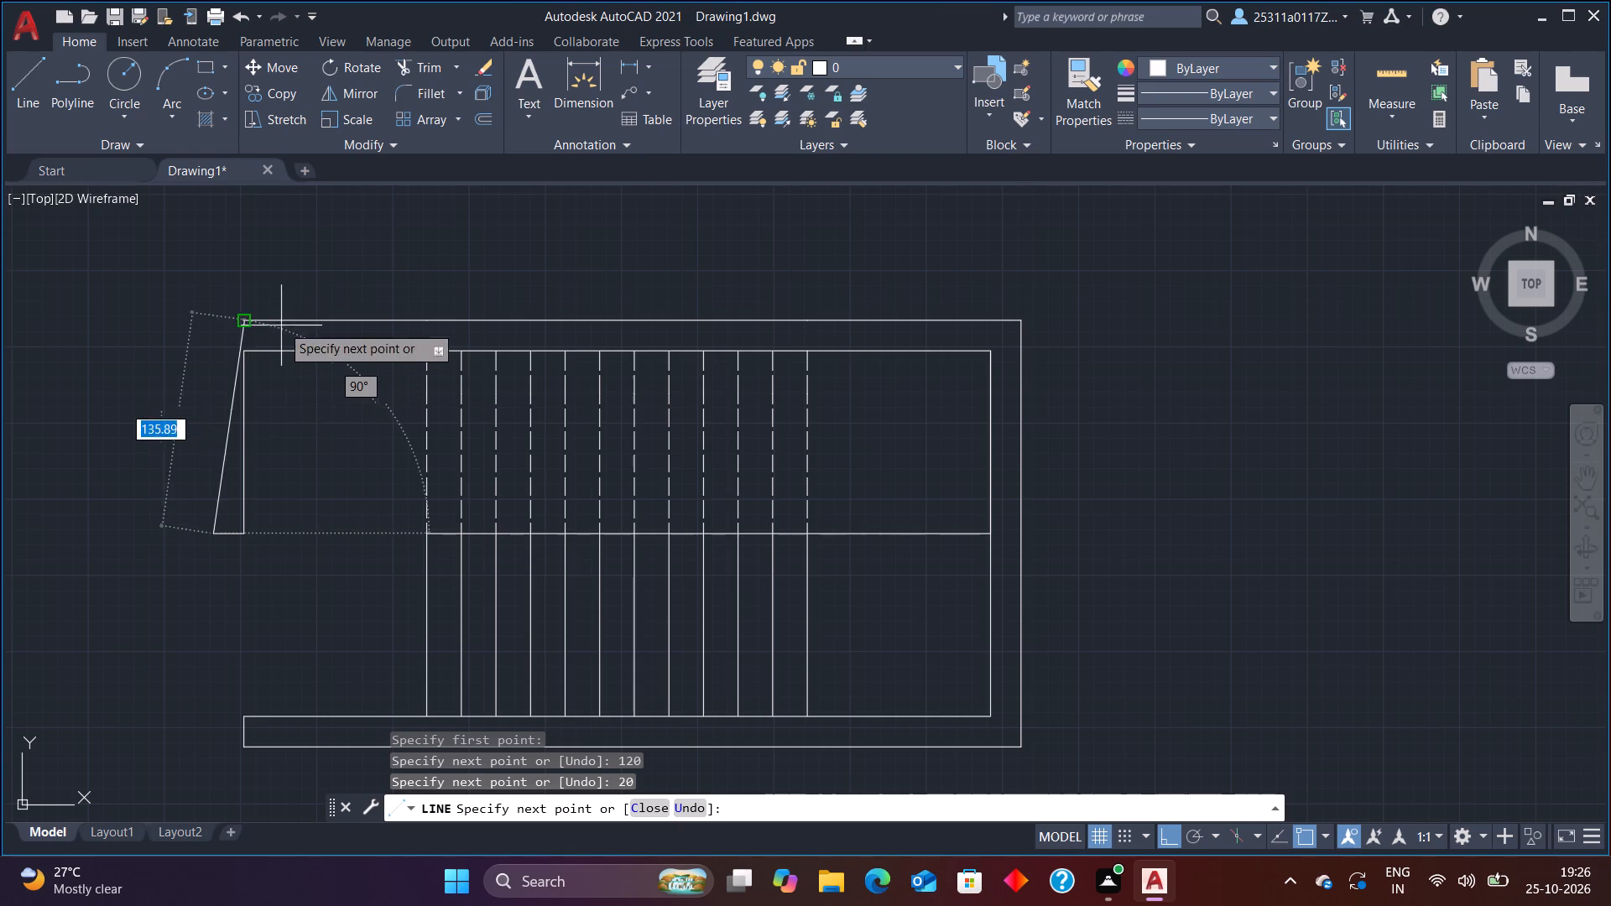
left_click(226, 294)
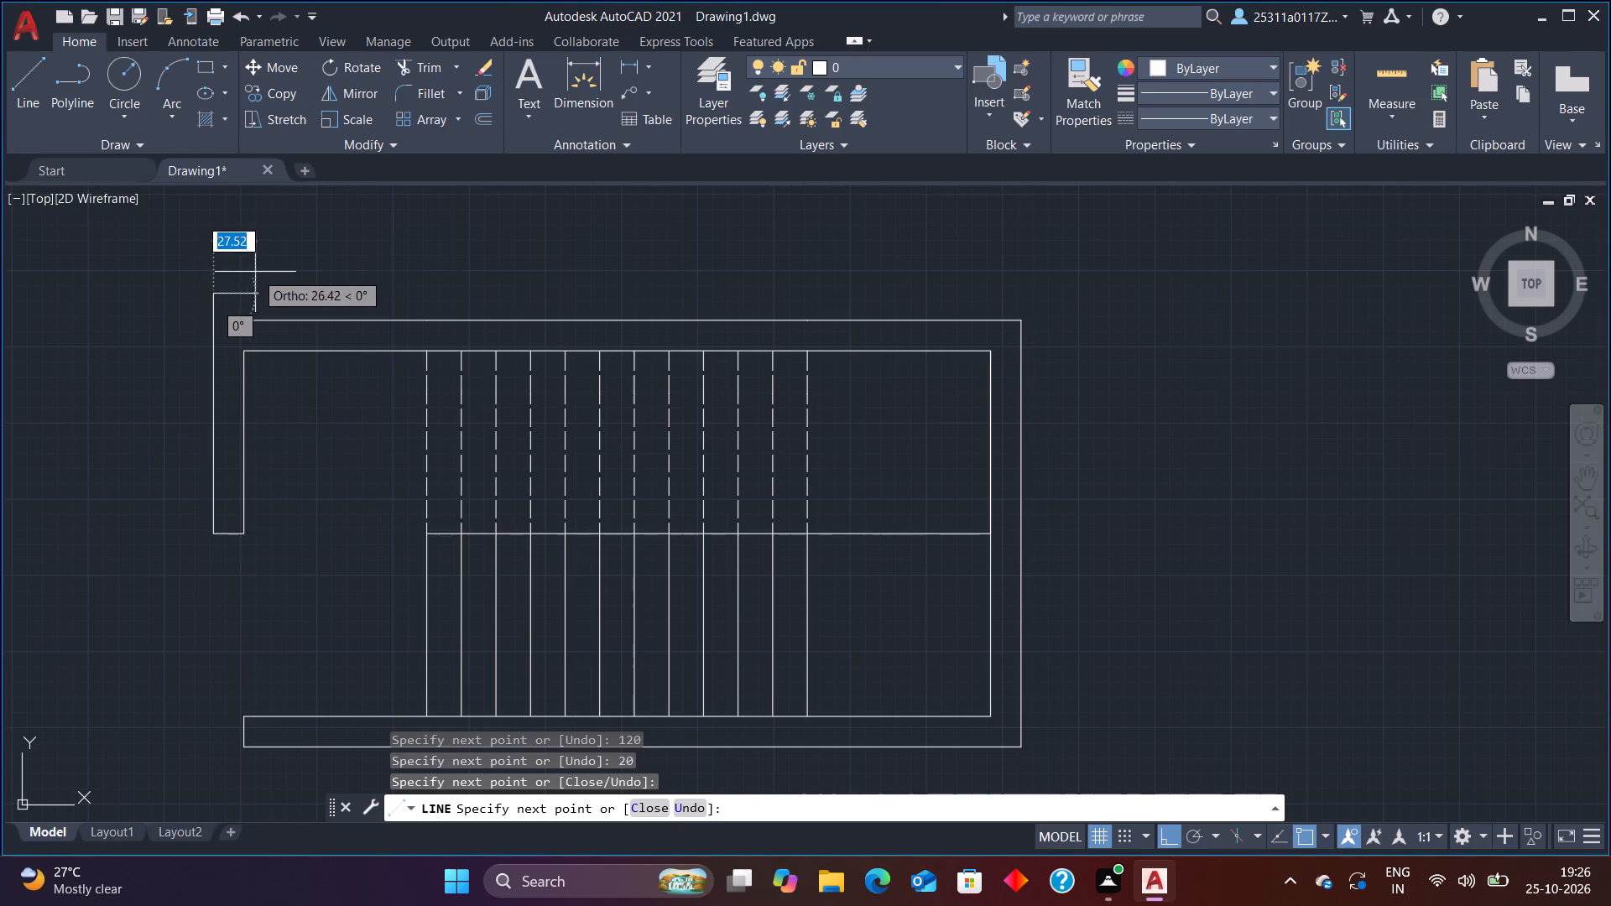
key("Escape")
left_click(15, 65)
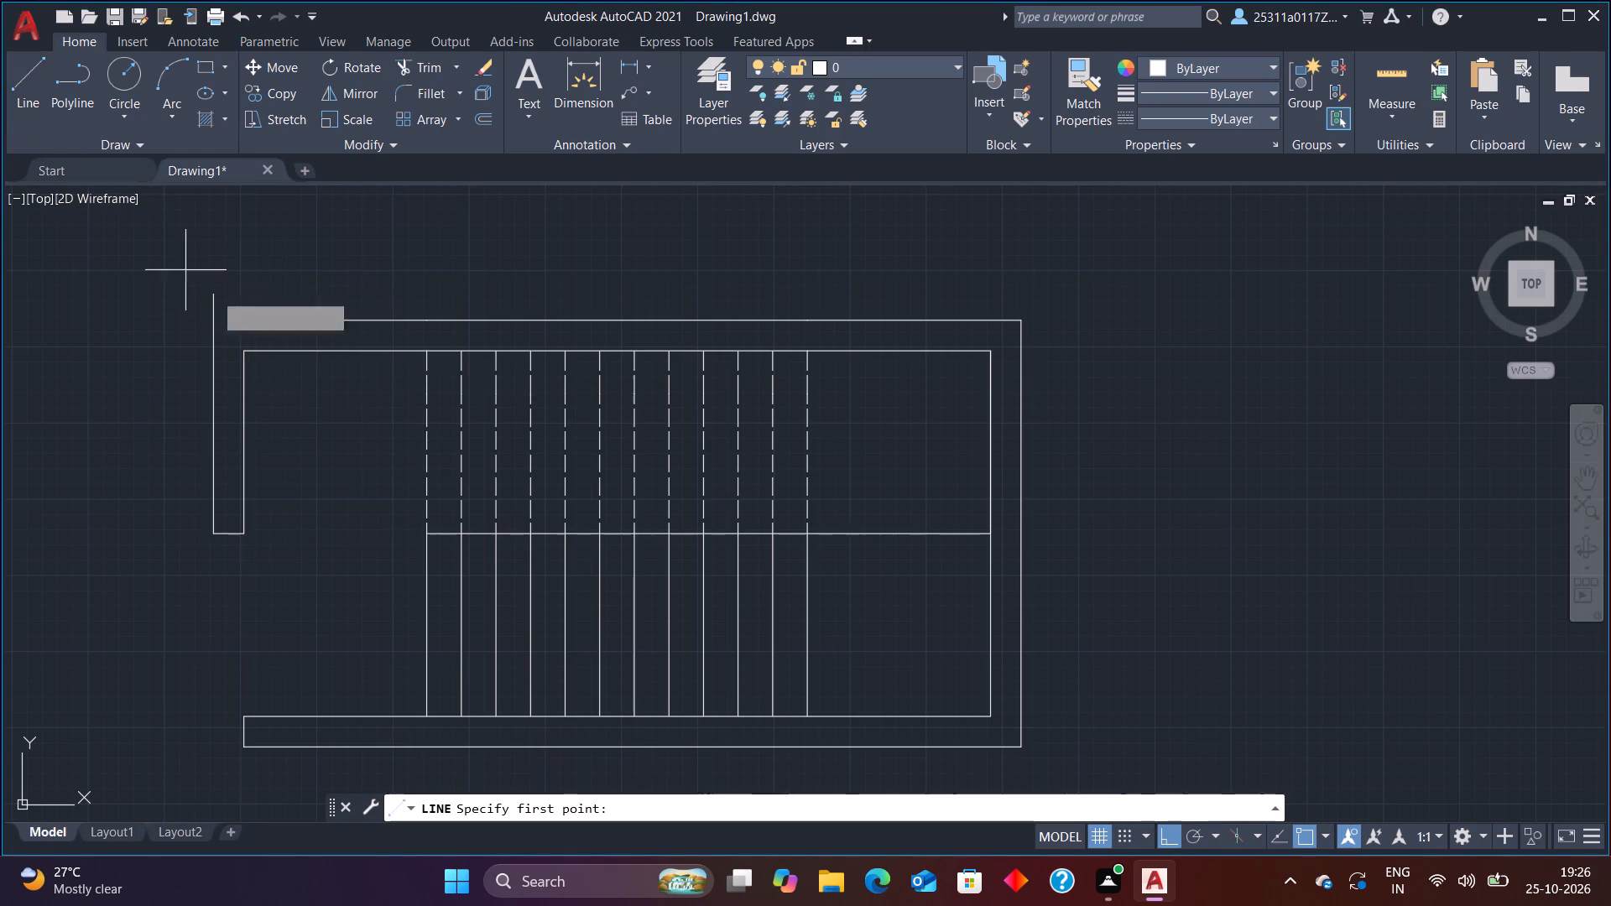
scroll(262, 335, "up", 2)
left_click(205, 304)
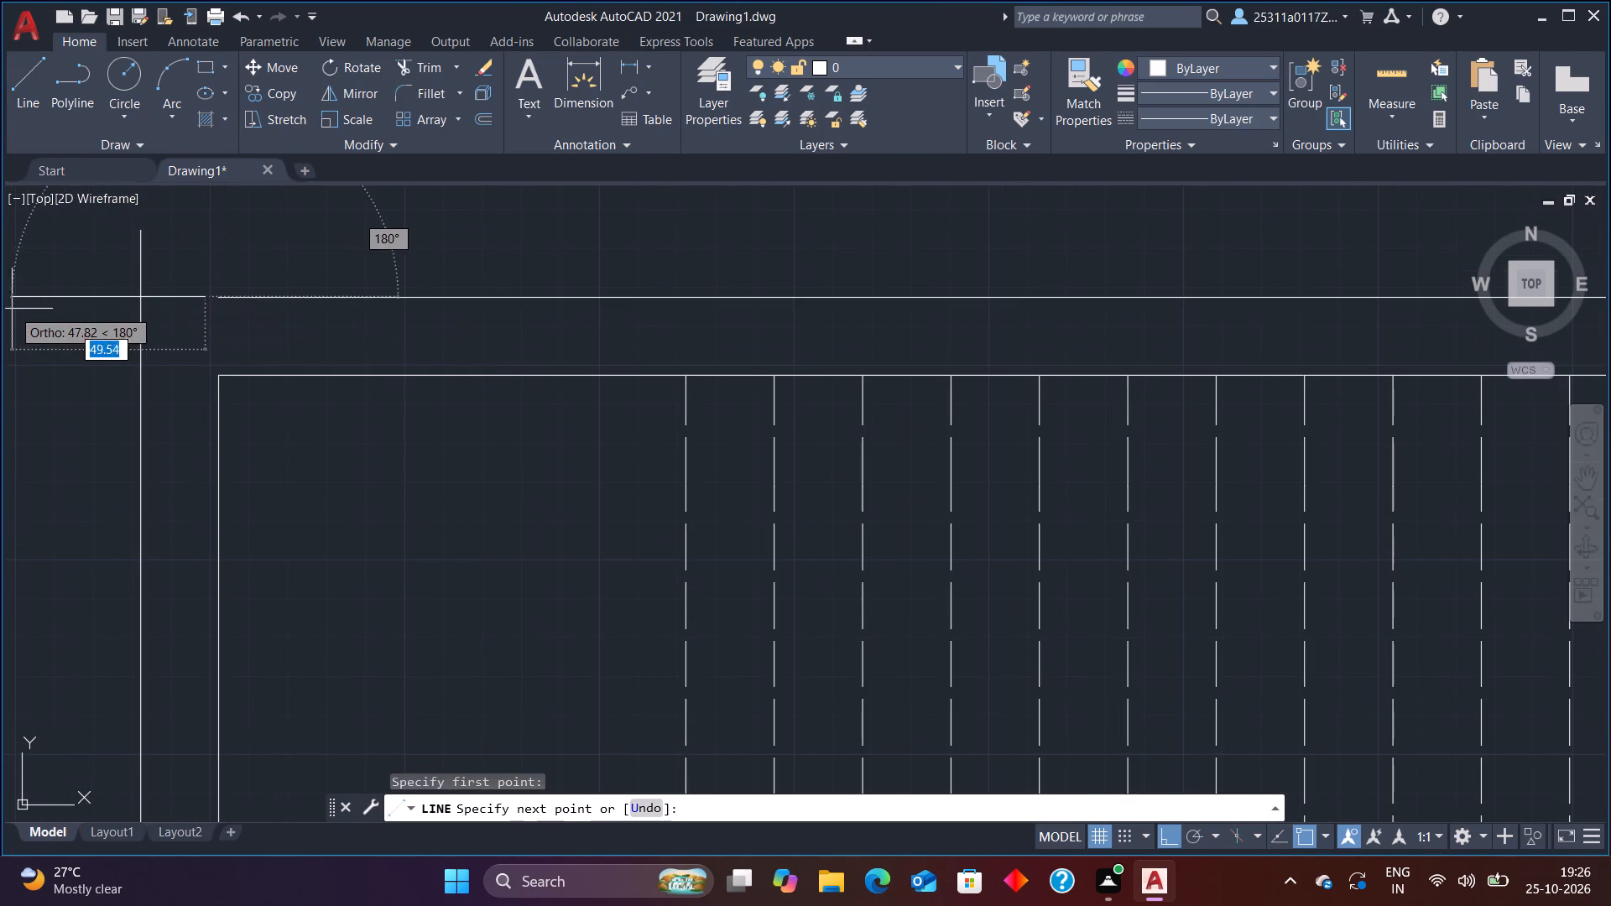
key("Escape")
Draw a horizontal line from the outer top edge's left end, extending left past the partial left wall's outer vertical line.
left_click(34, 97)
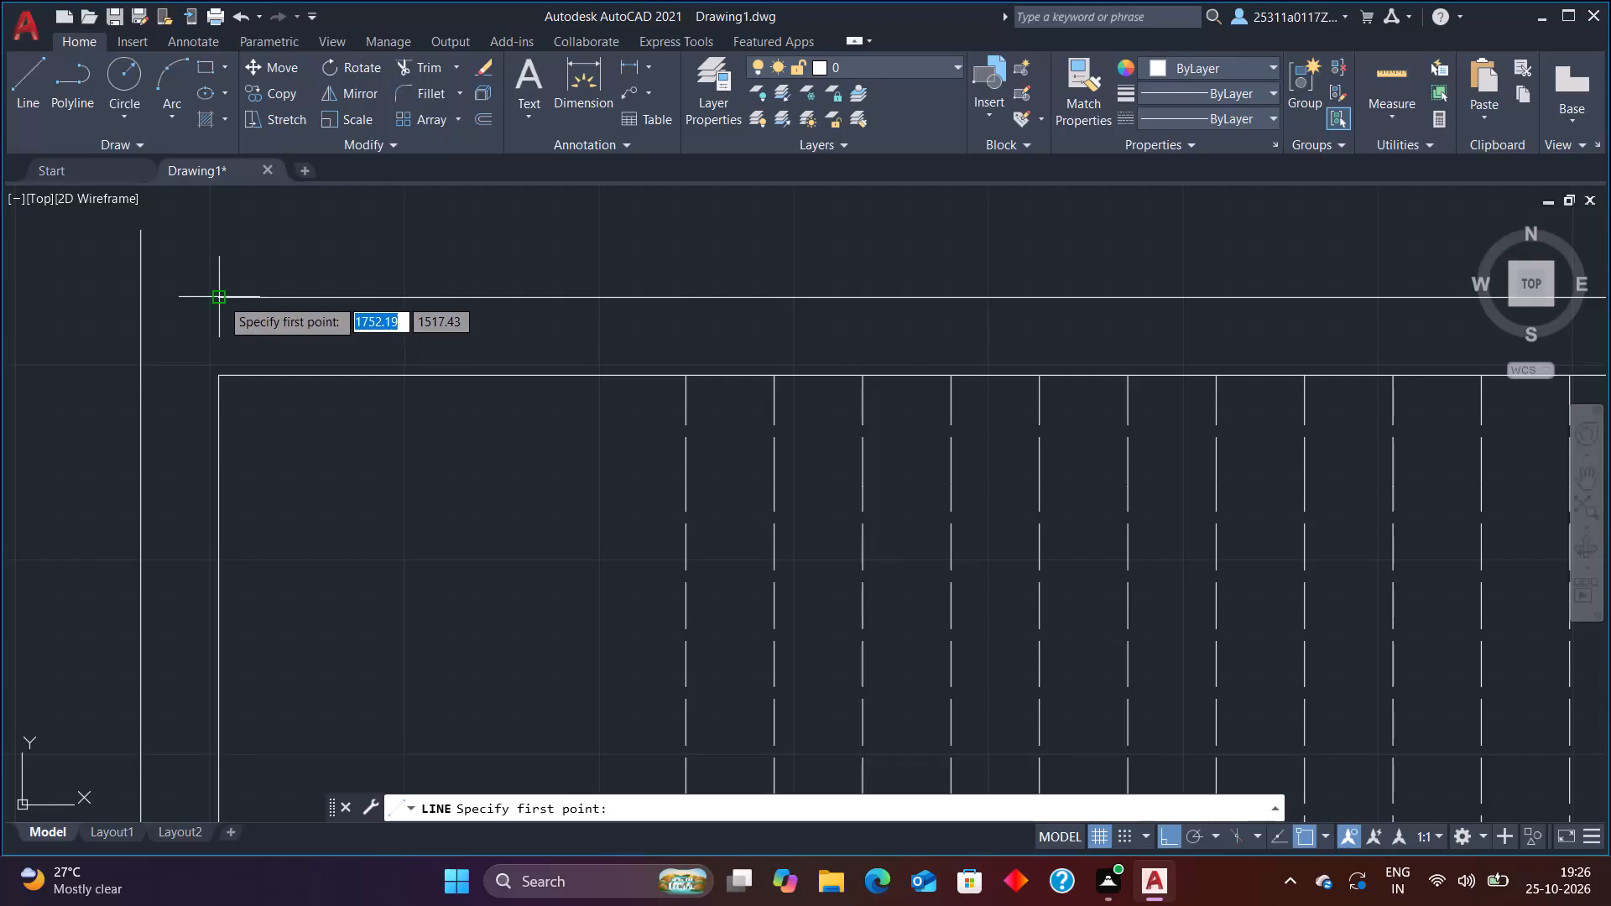
left_click_drag(221, 297, 211, 292)
left_click(59, 340)
key("Escape")
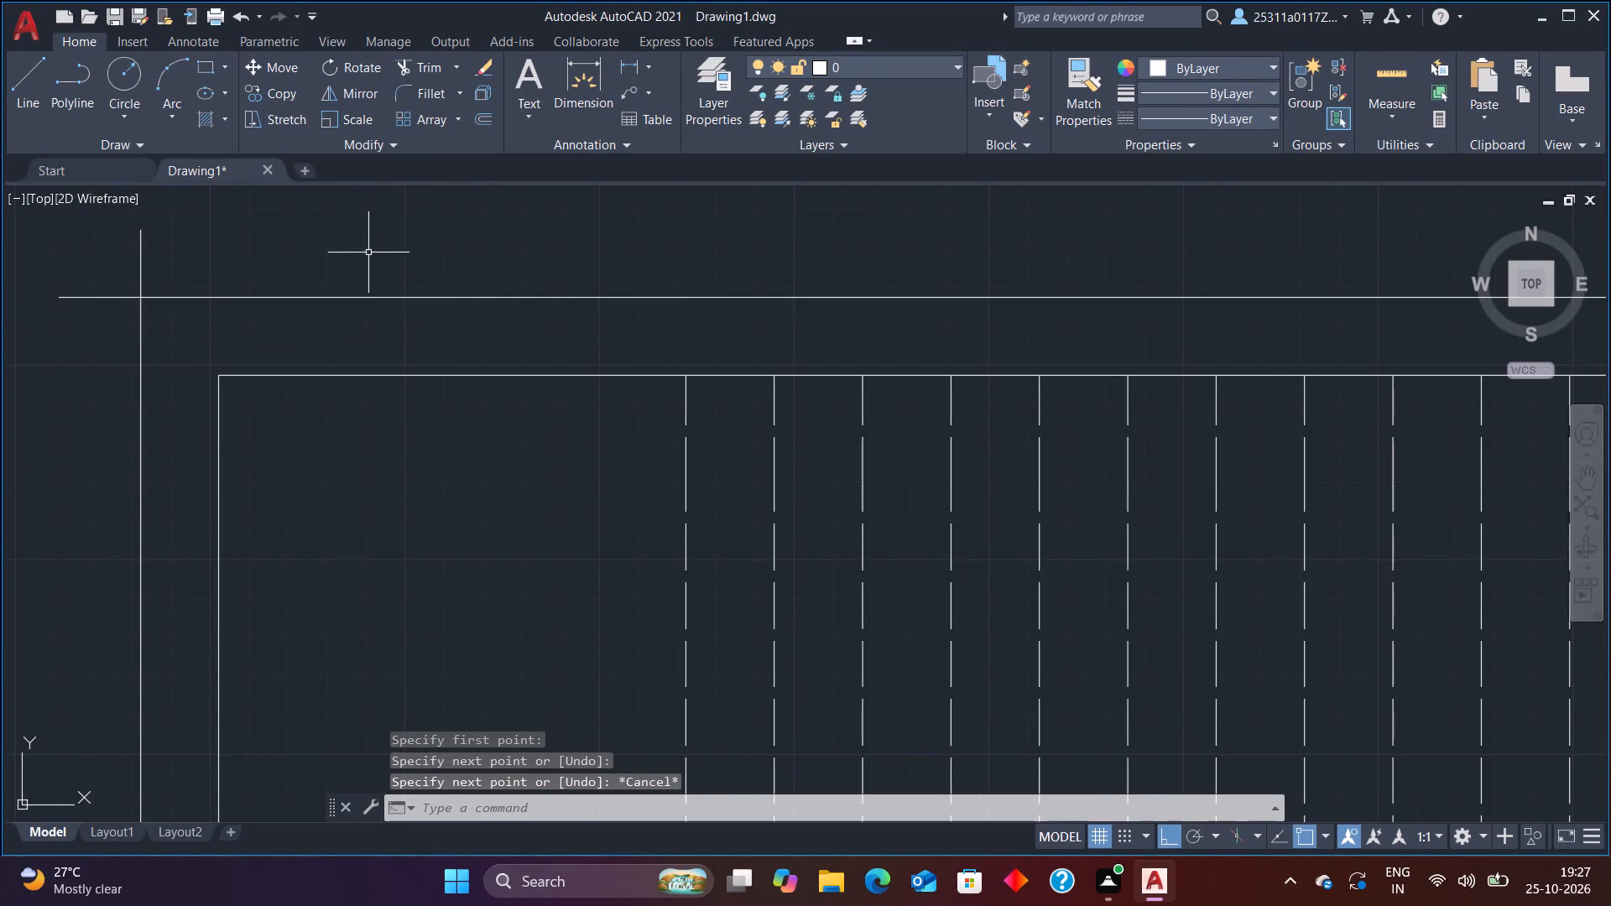
Trim both overhanging line ends where the outer top edge crosses the left wall's outer line, leaving a clean corner.
key("t")
key("r")
left_click(435, 309)
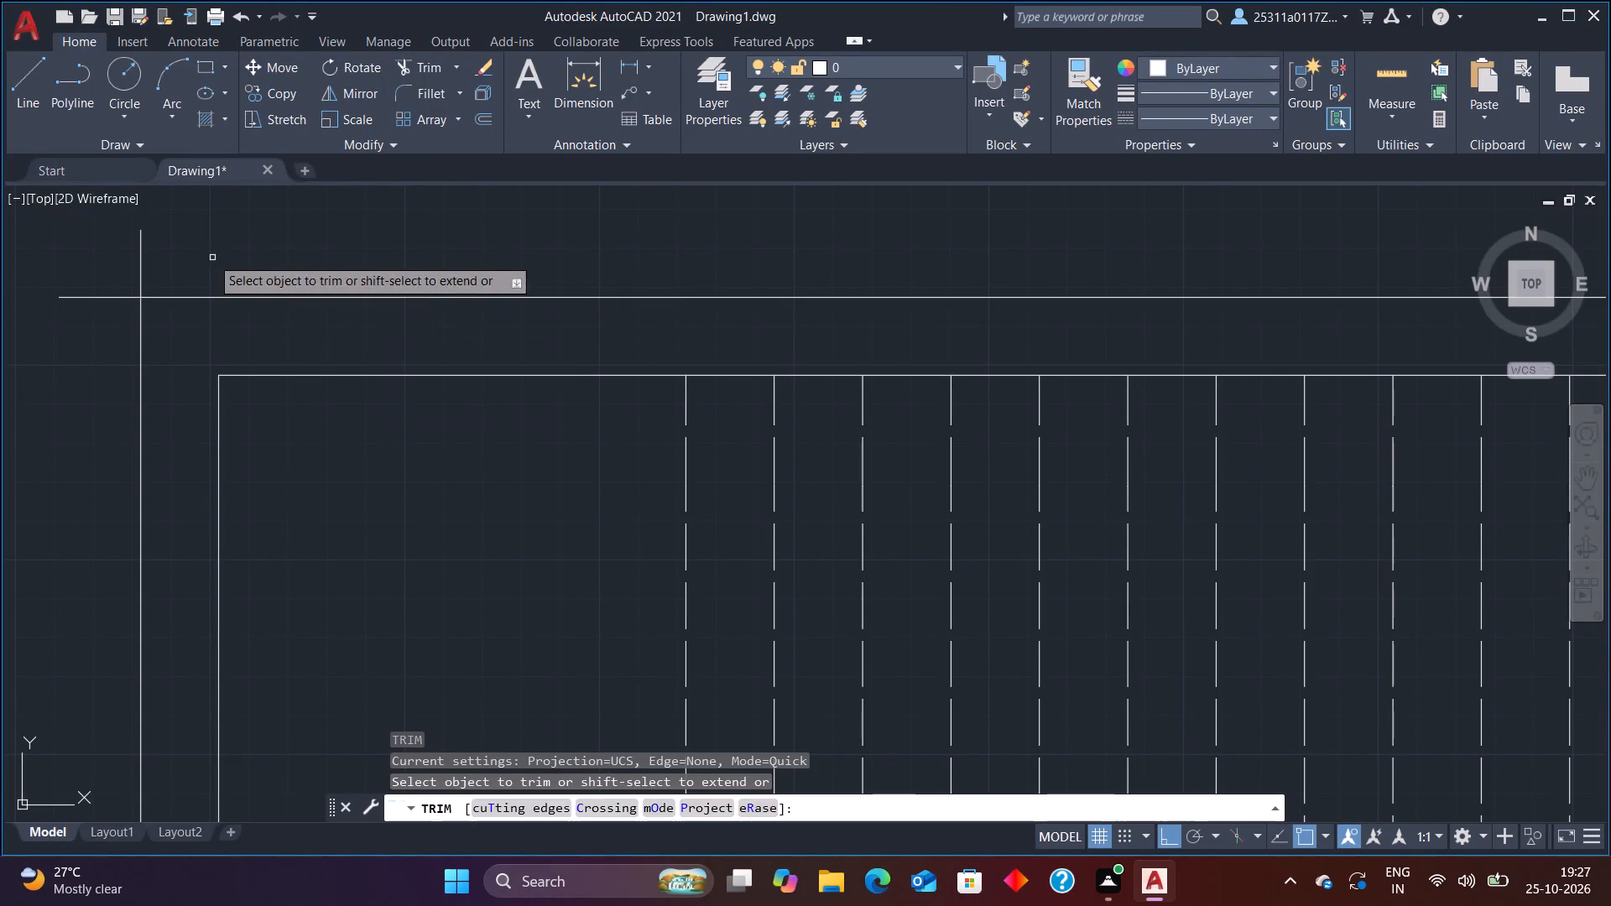
left_click_drag(211, 238, 76, 365)
key("Escape")
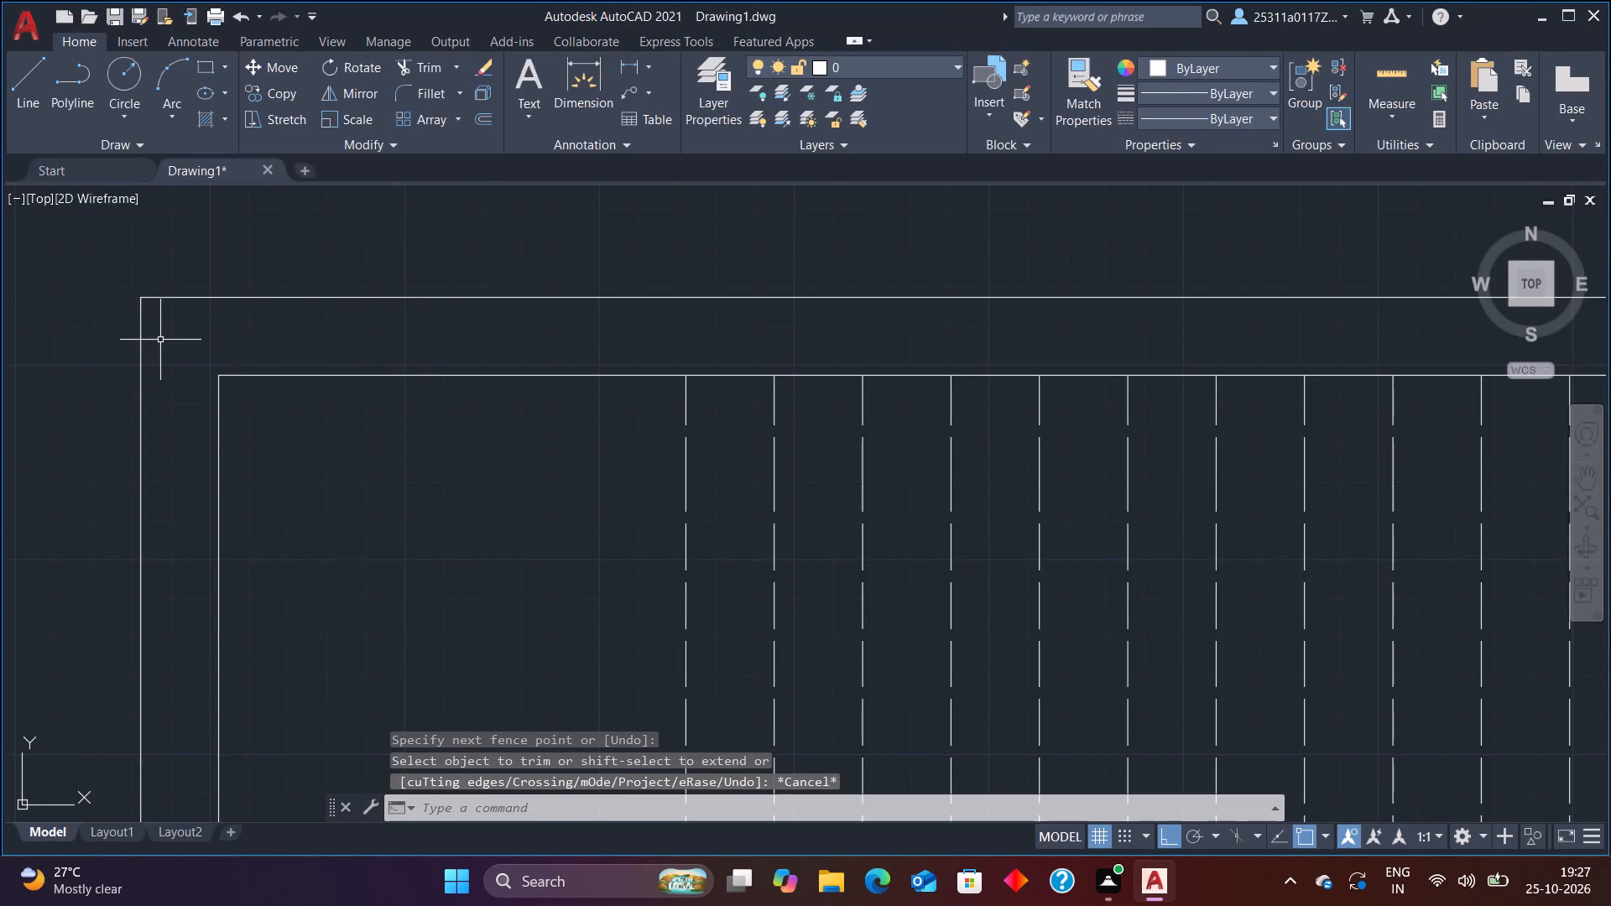
key("Escape")
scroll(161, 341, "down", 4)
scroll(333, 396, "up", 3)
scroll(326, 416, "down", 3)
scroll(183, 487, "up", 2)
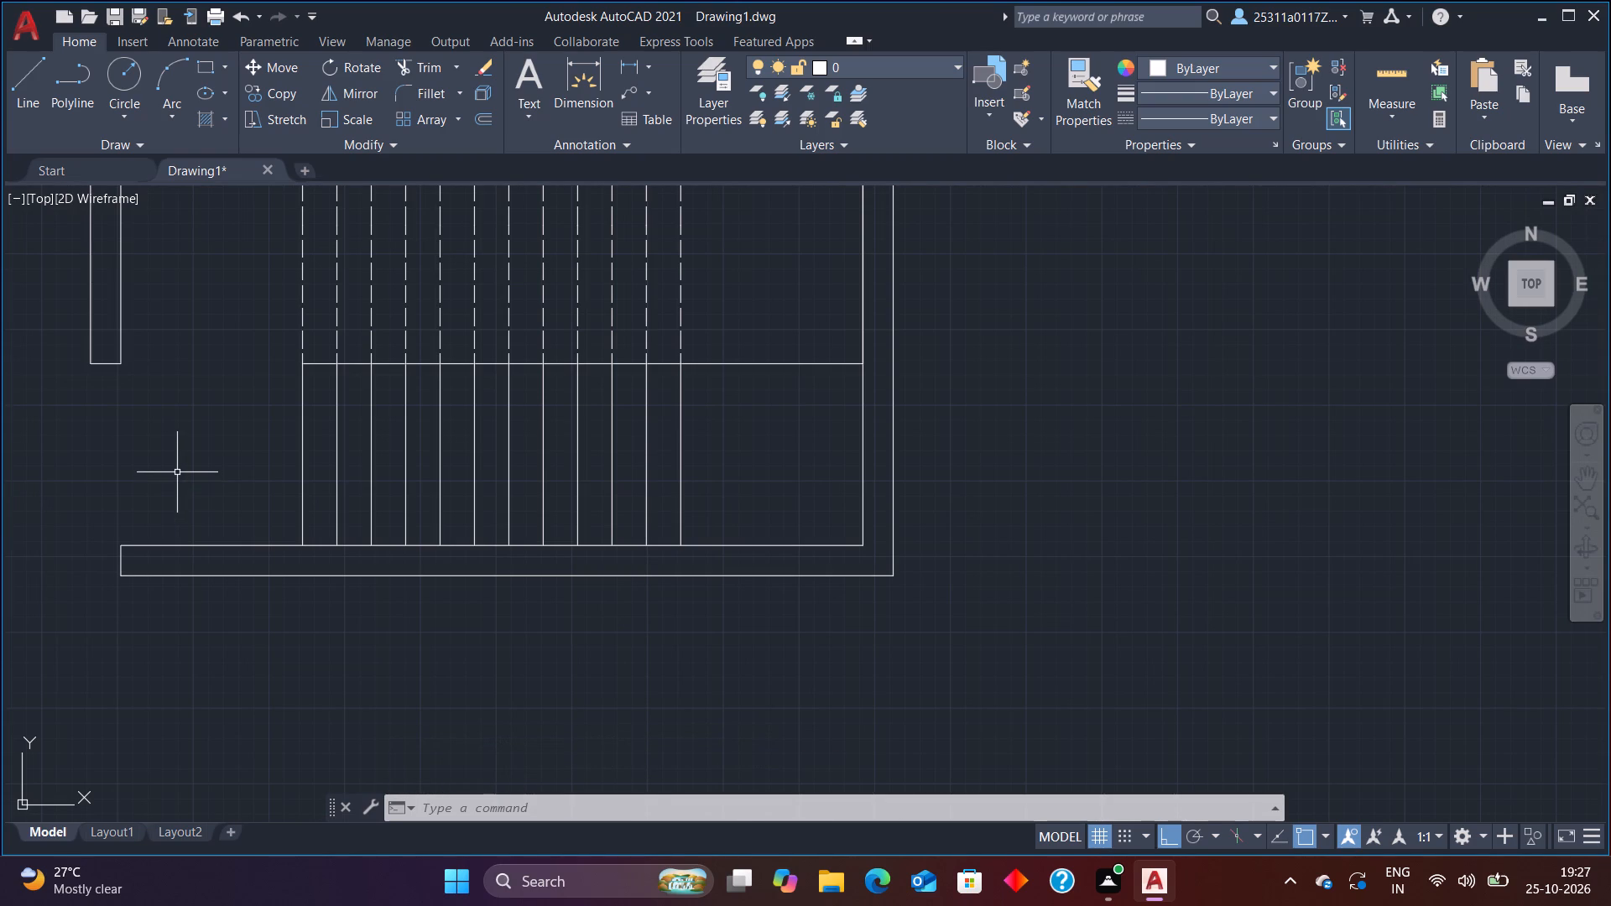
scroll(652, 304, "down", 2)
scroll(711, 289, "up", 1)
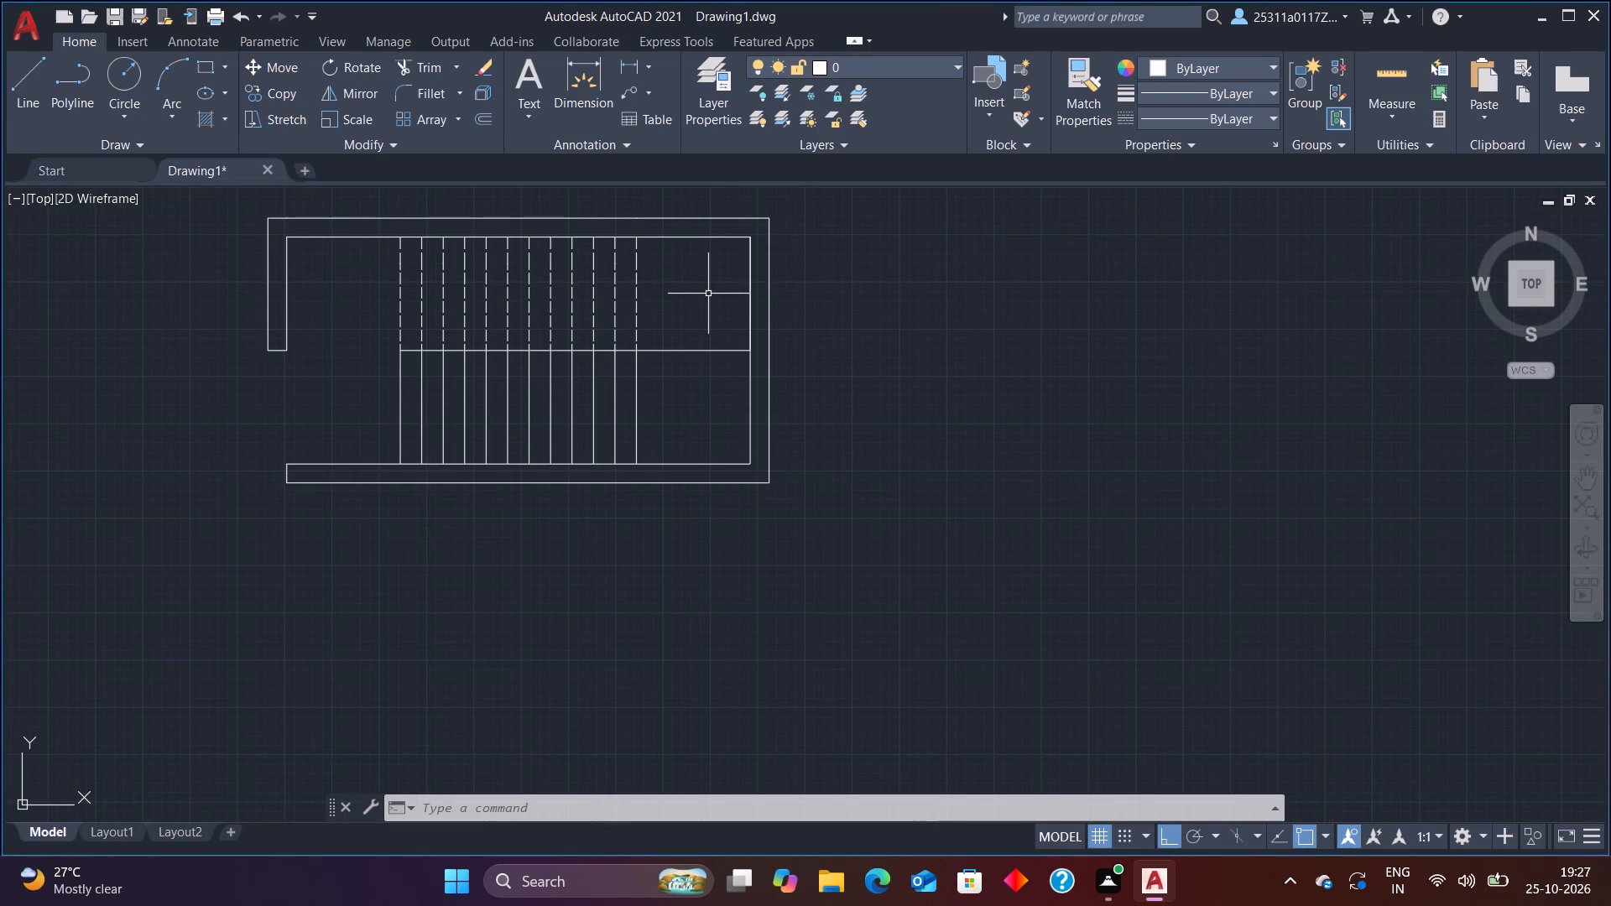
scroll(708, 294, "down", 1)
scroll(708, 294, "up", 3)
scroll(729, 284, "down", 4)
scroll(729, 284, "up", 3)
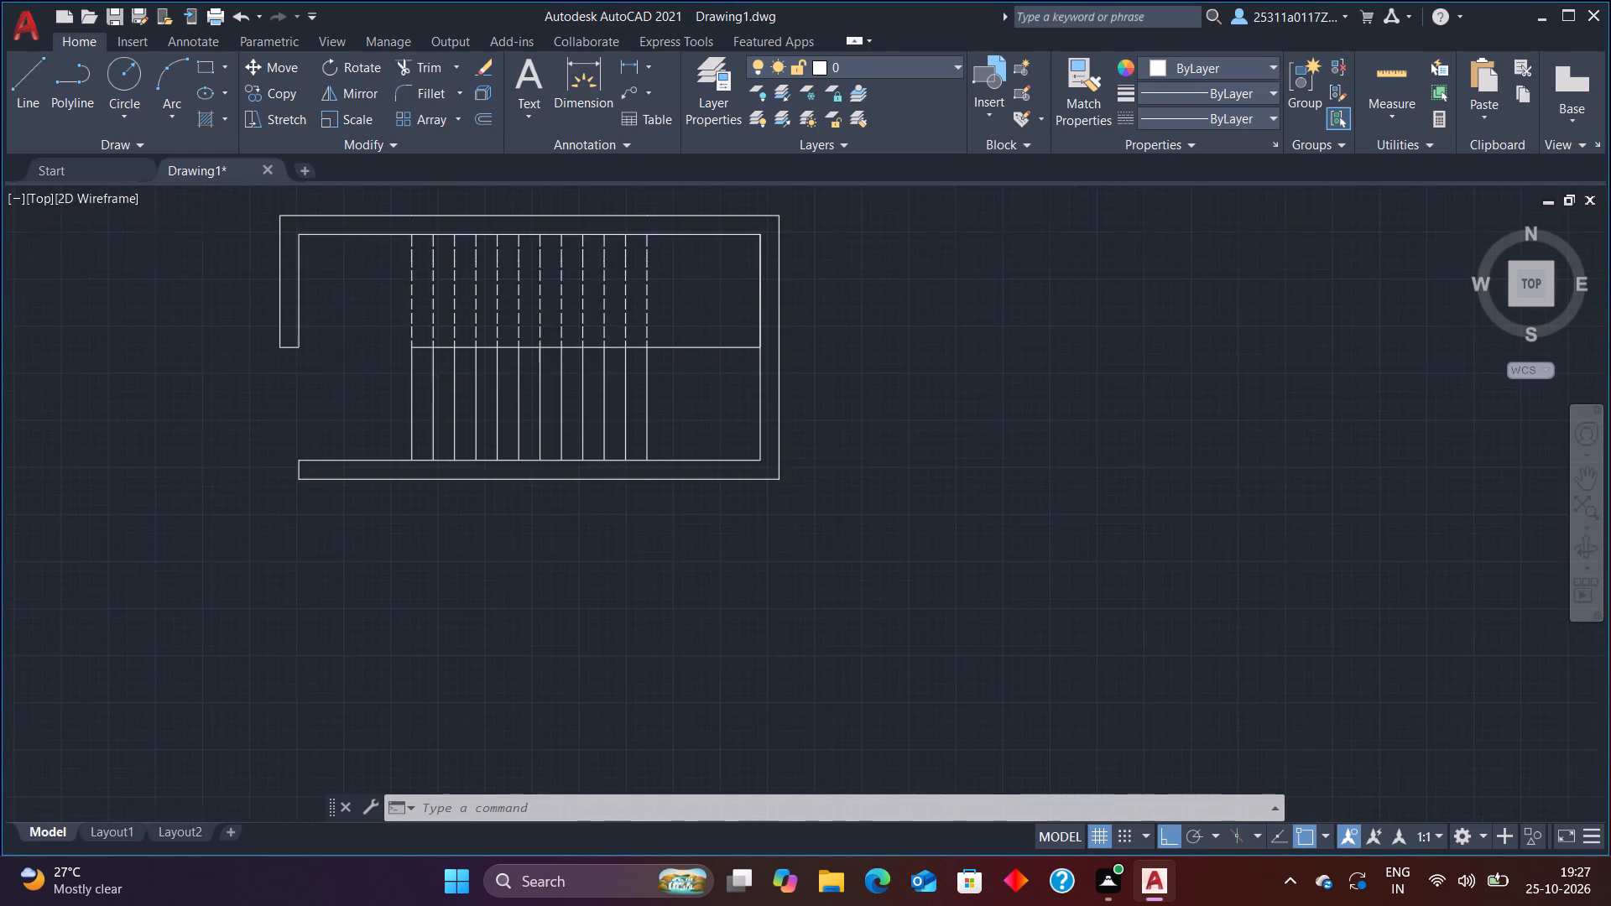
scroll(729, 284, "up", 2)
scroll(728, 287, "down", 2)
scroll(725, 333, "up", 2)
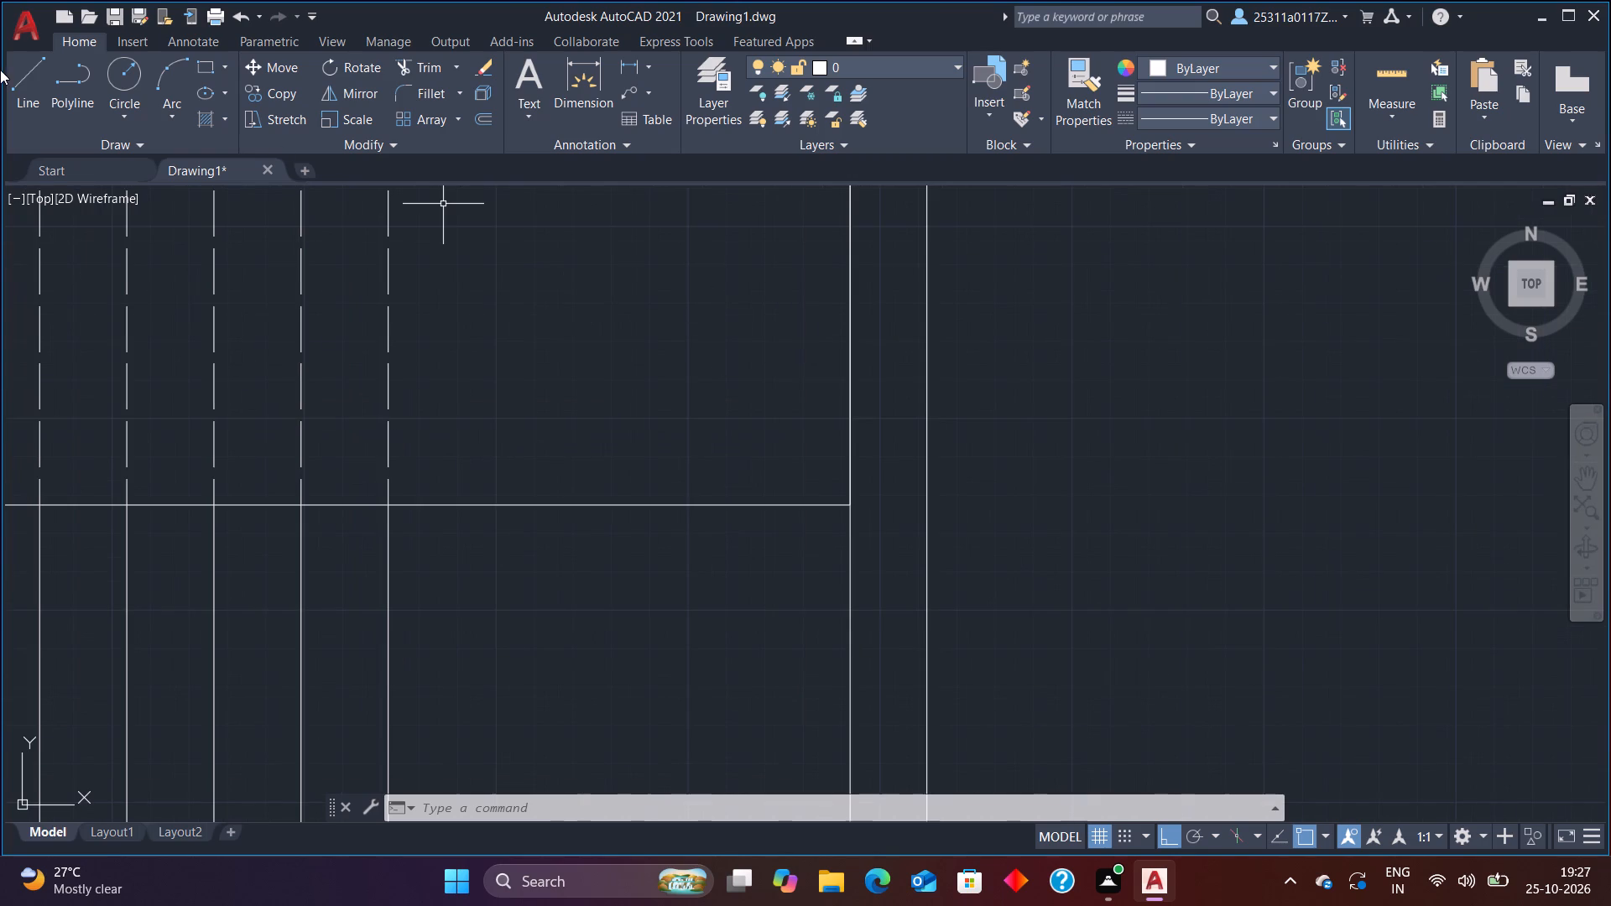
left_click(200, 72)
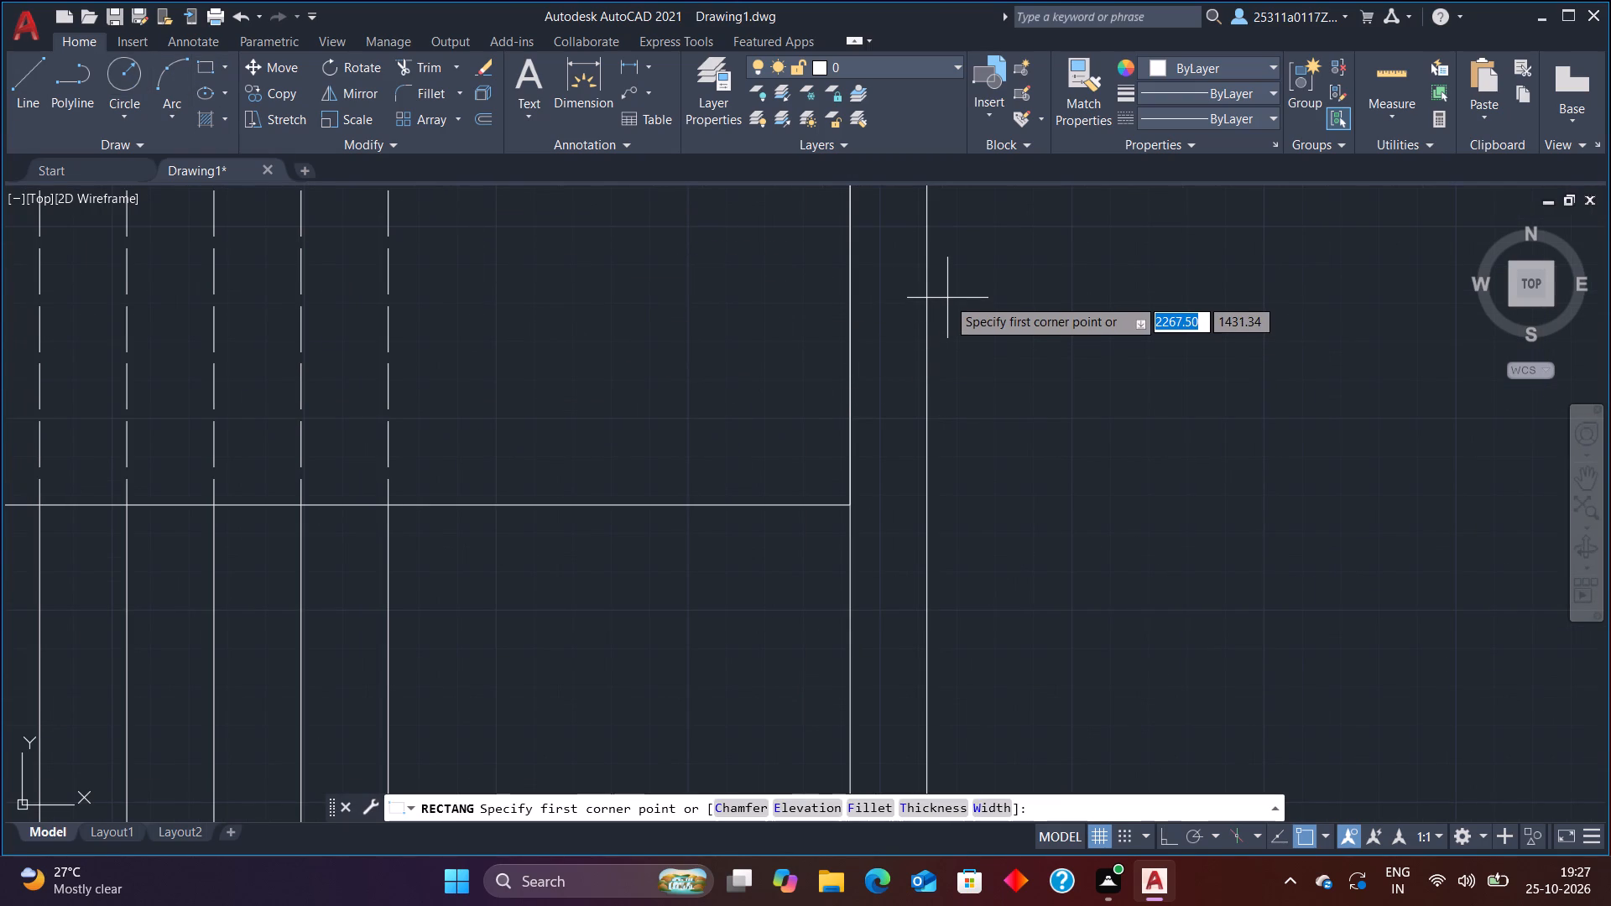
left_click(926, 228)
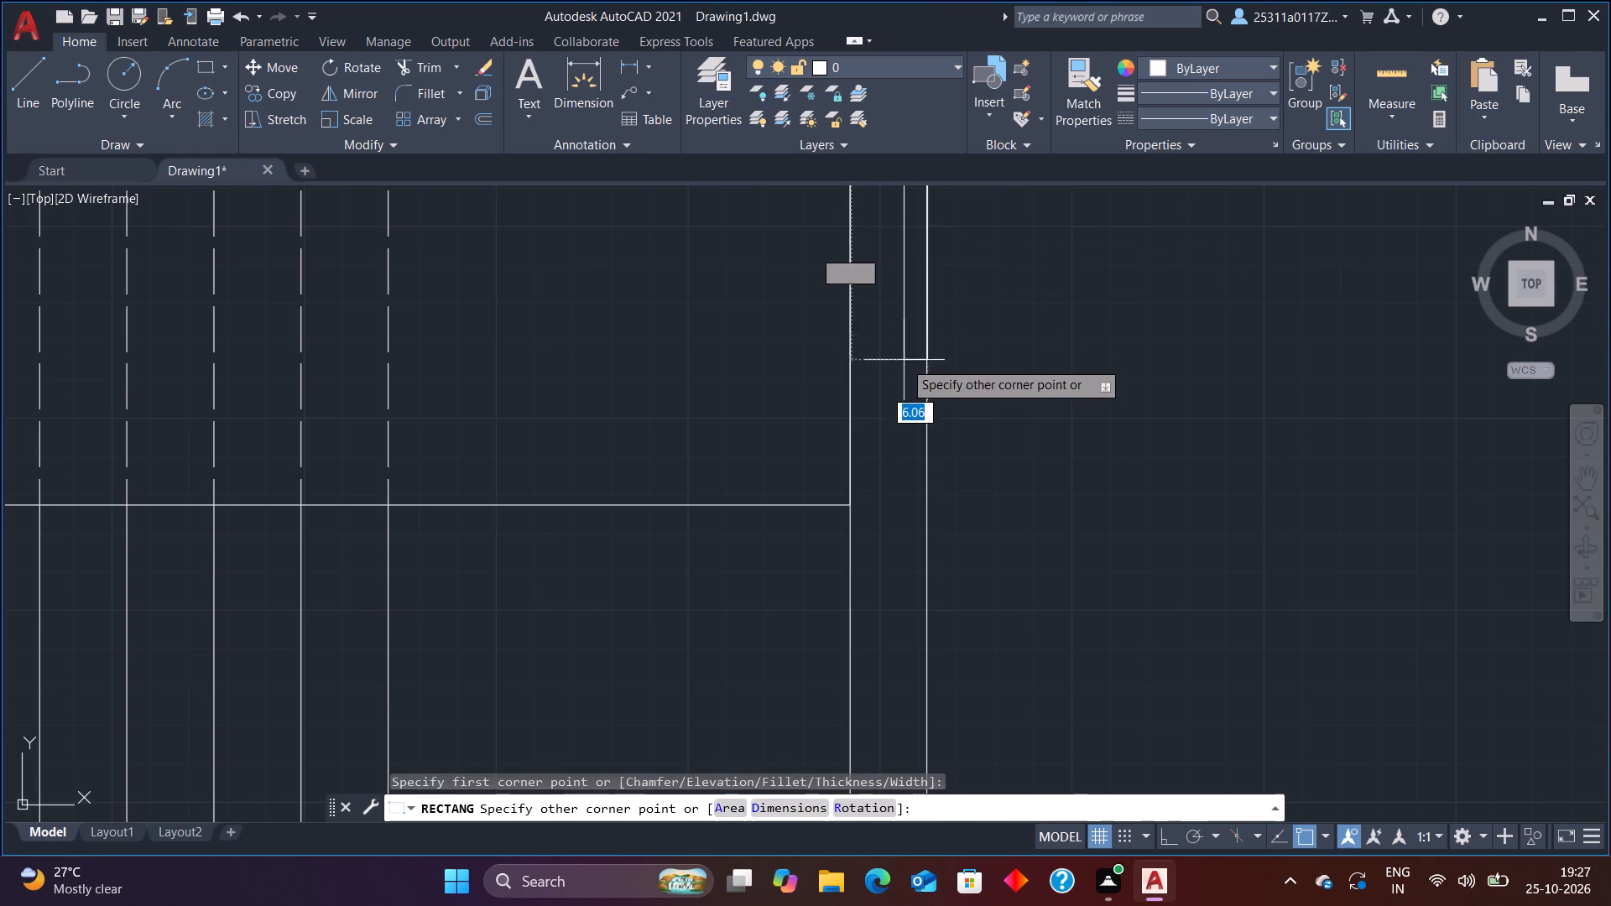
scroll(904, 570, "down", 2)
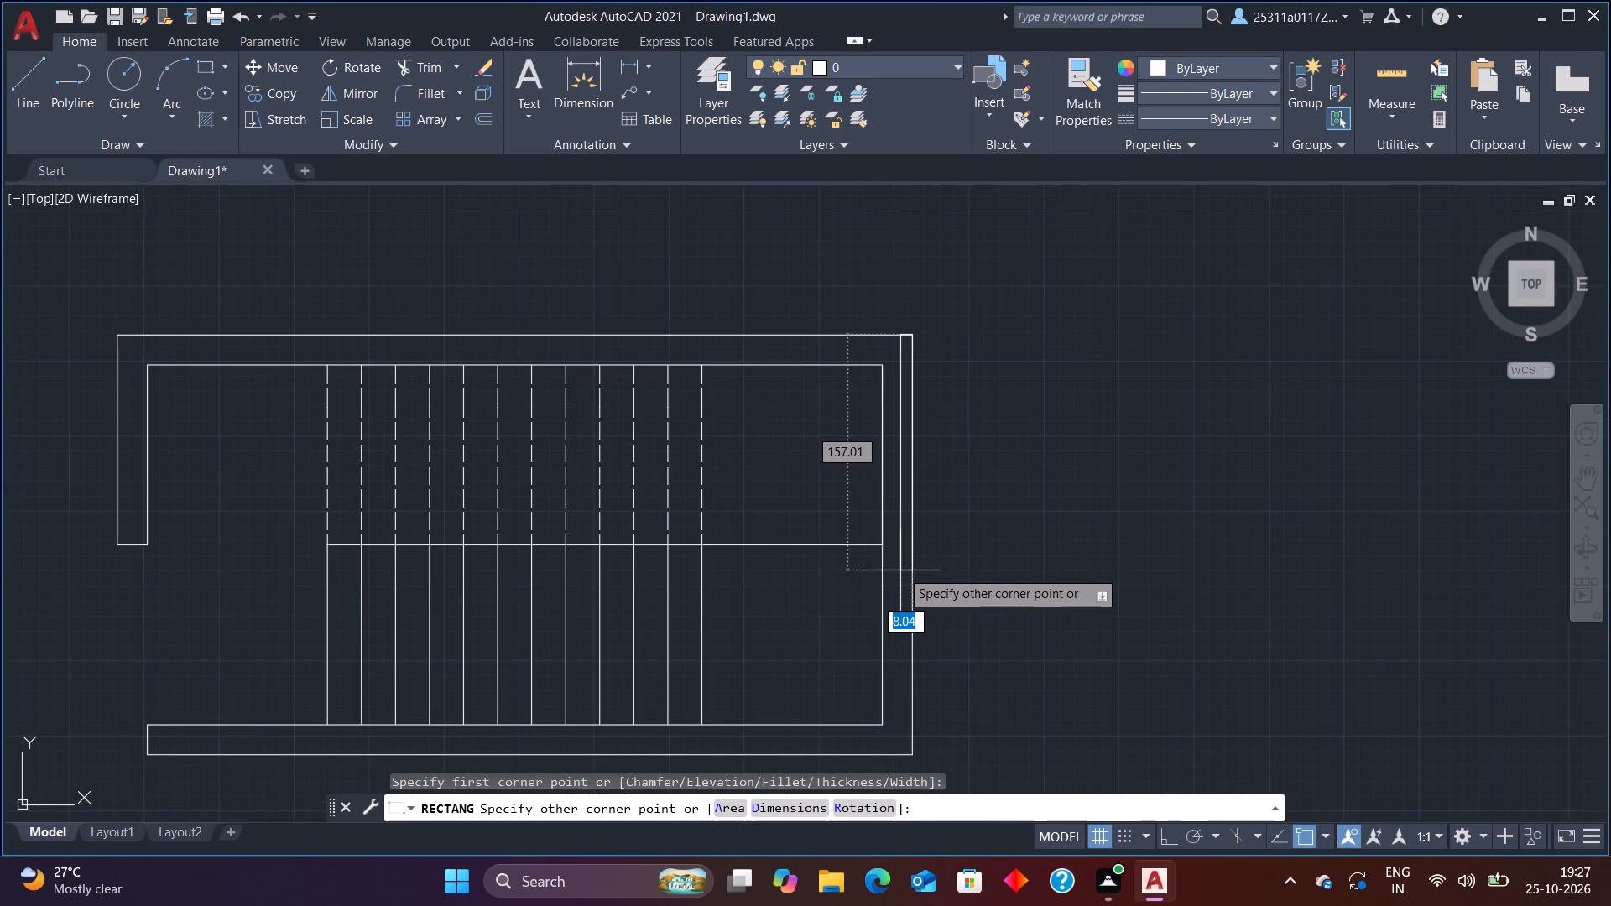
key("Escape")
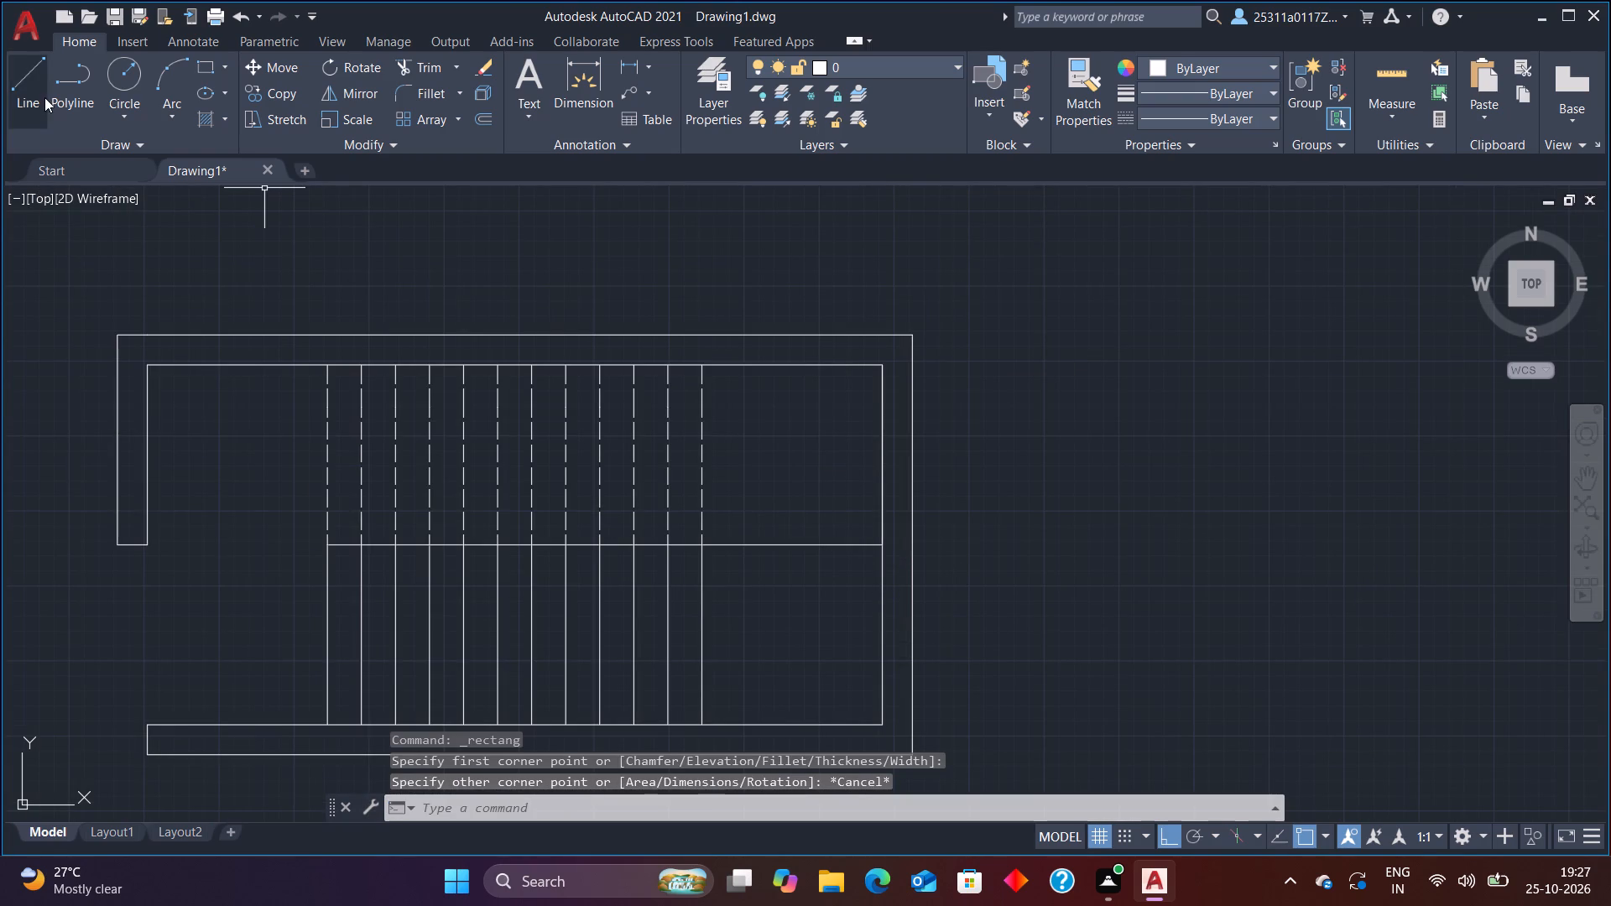
Draw a rectangle about 45 by 106 units across the right wall's outer line, spanning the height around the dividing line.
left_click(203, 64)
scroll(1016, 567, "up", 1)
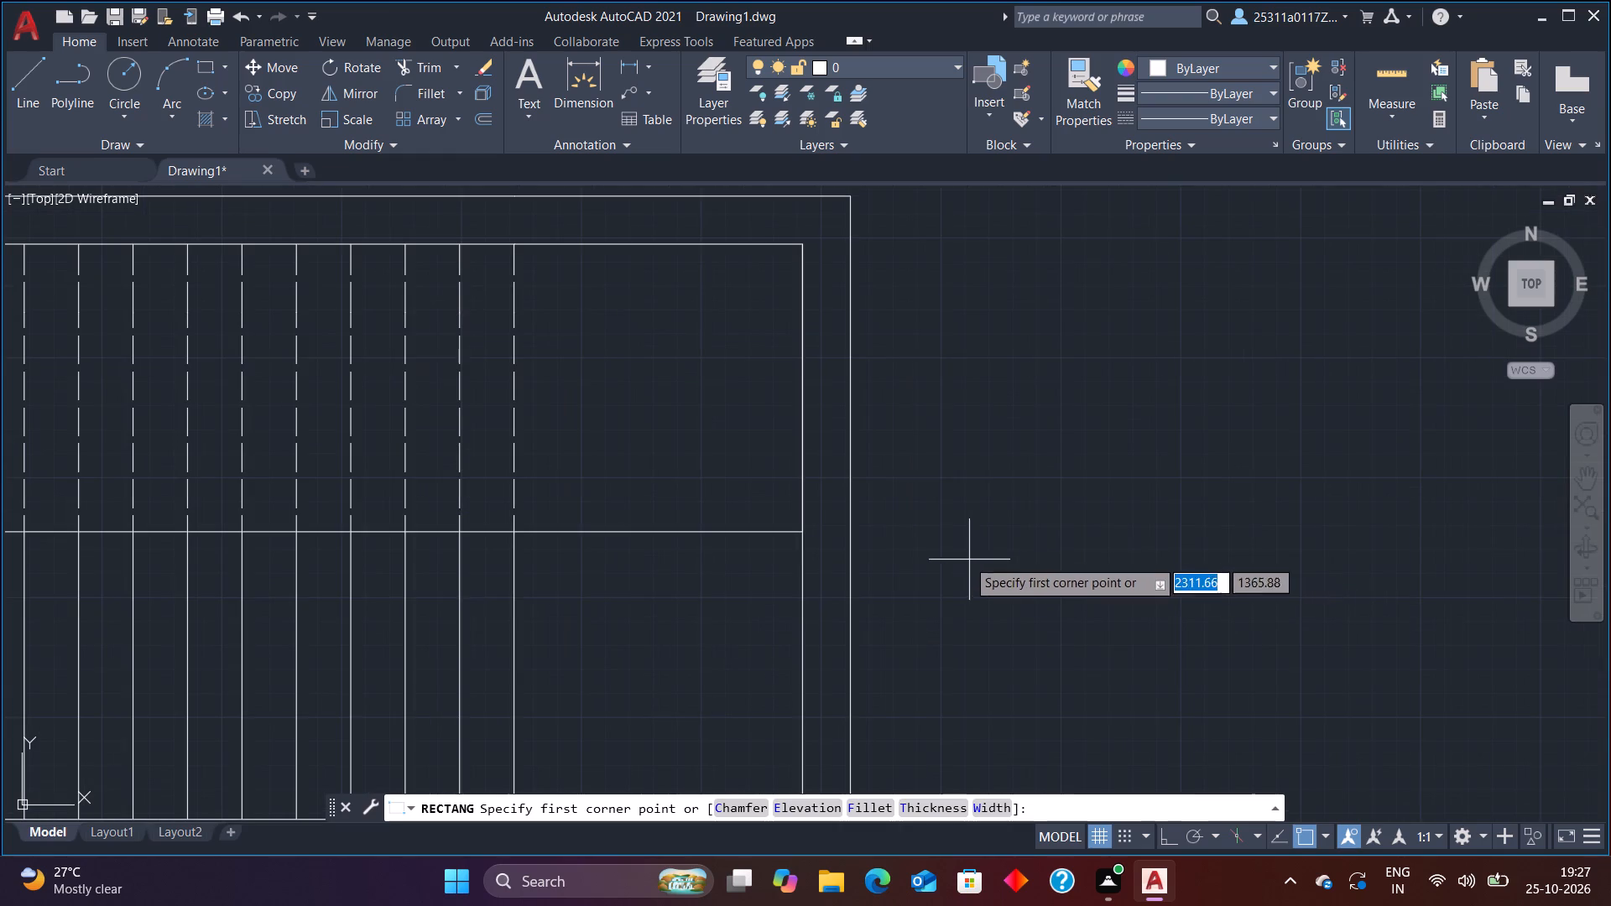
left_click(939, 411)
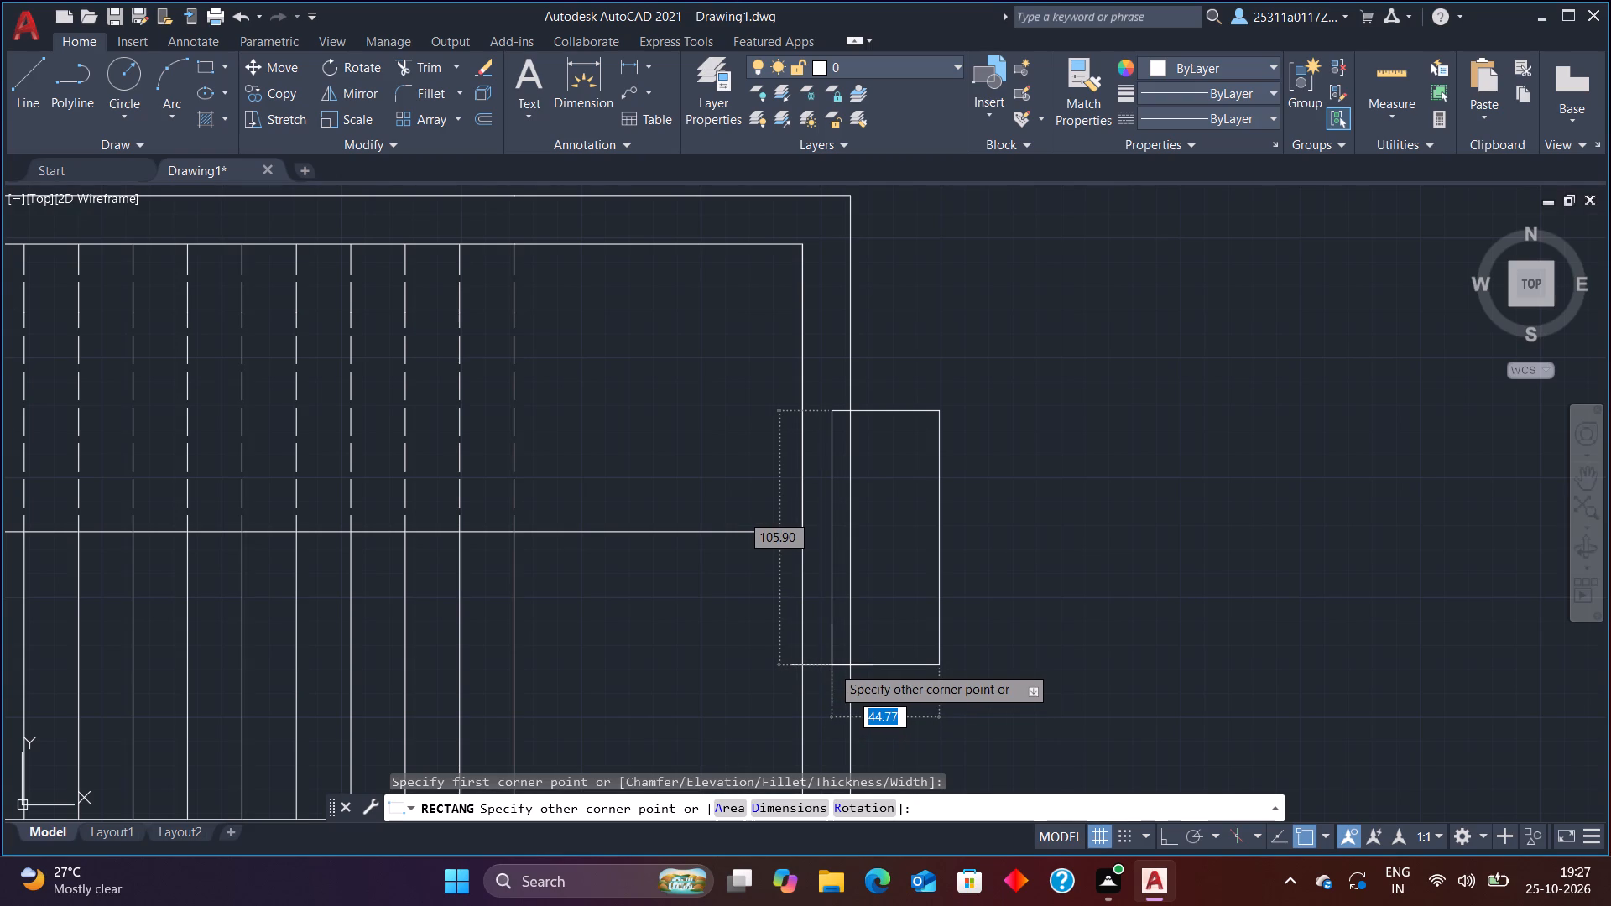
left_click(833, 665)
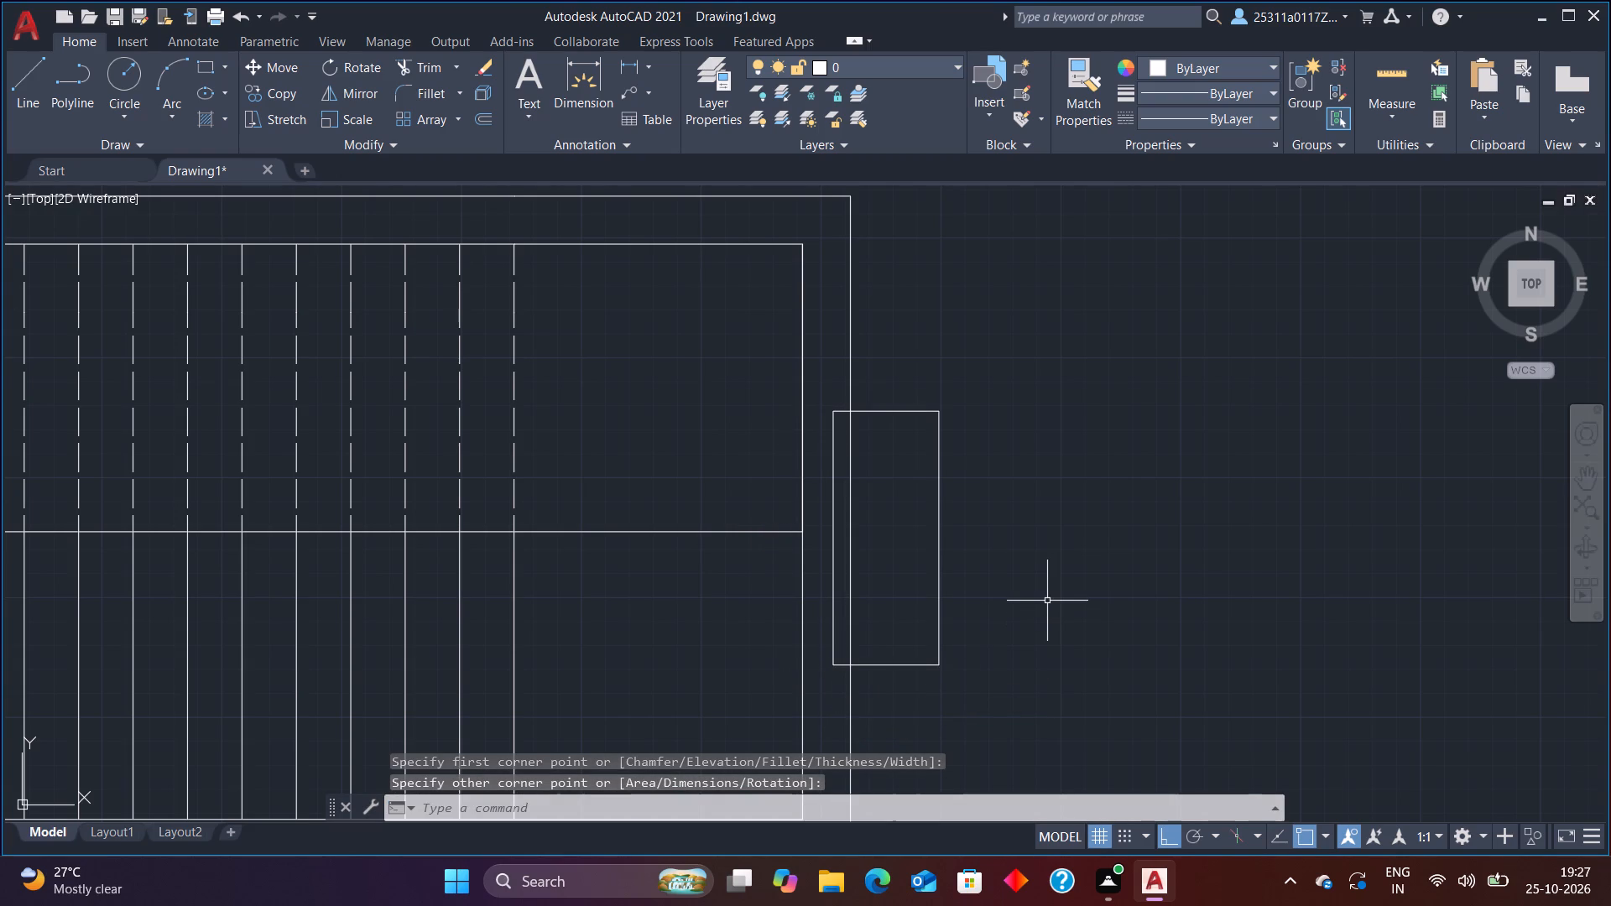
Trim away the part of the rectangle that lies outside the right wall's outer line.
type("tr")
left_click_drag(1108, 651, 1095, 644)
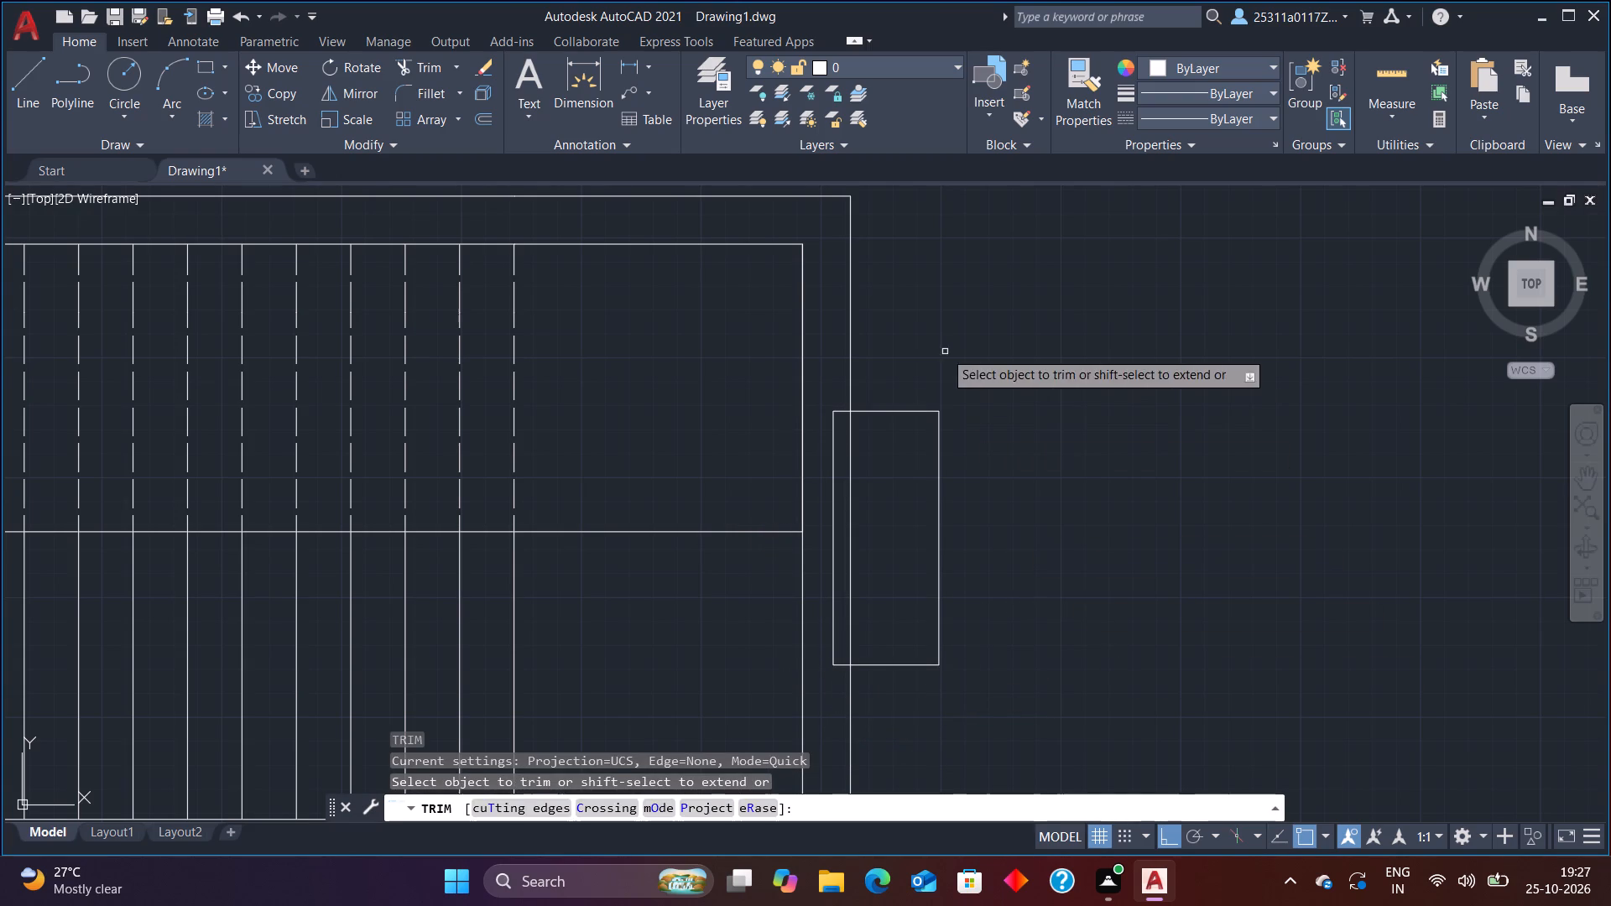
left_click_drag(932, 345, 956, 520)
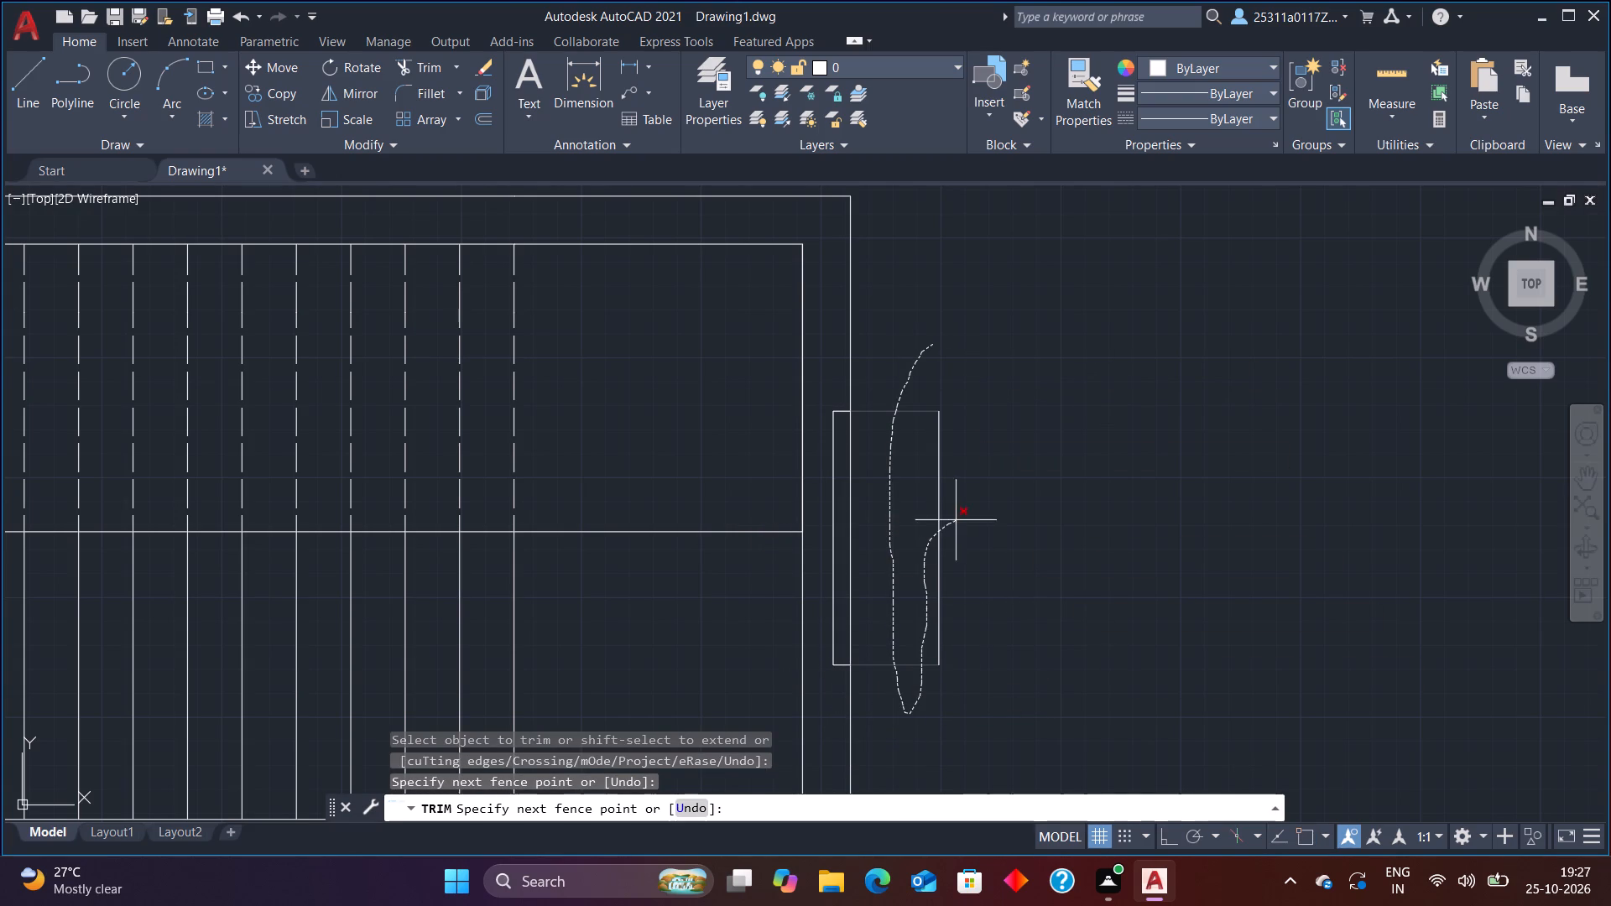
left_click_drag(956, 520, 987, 508)
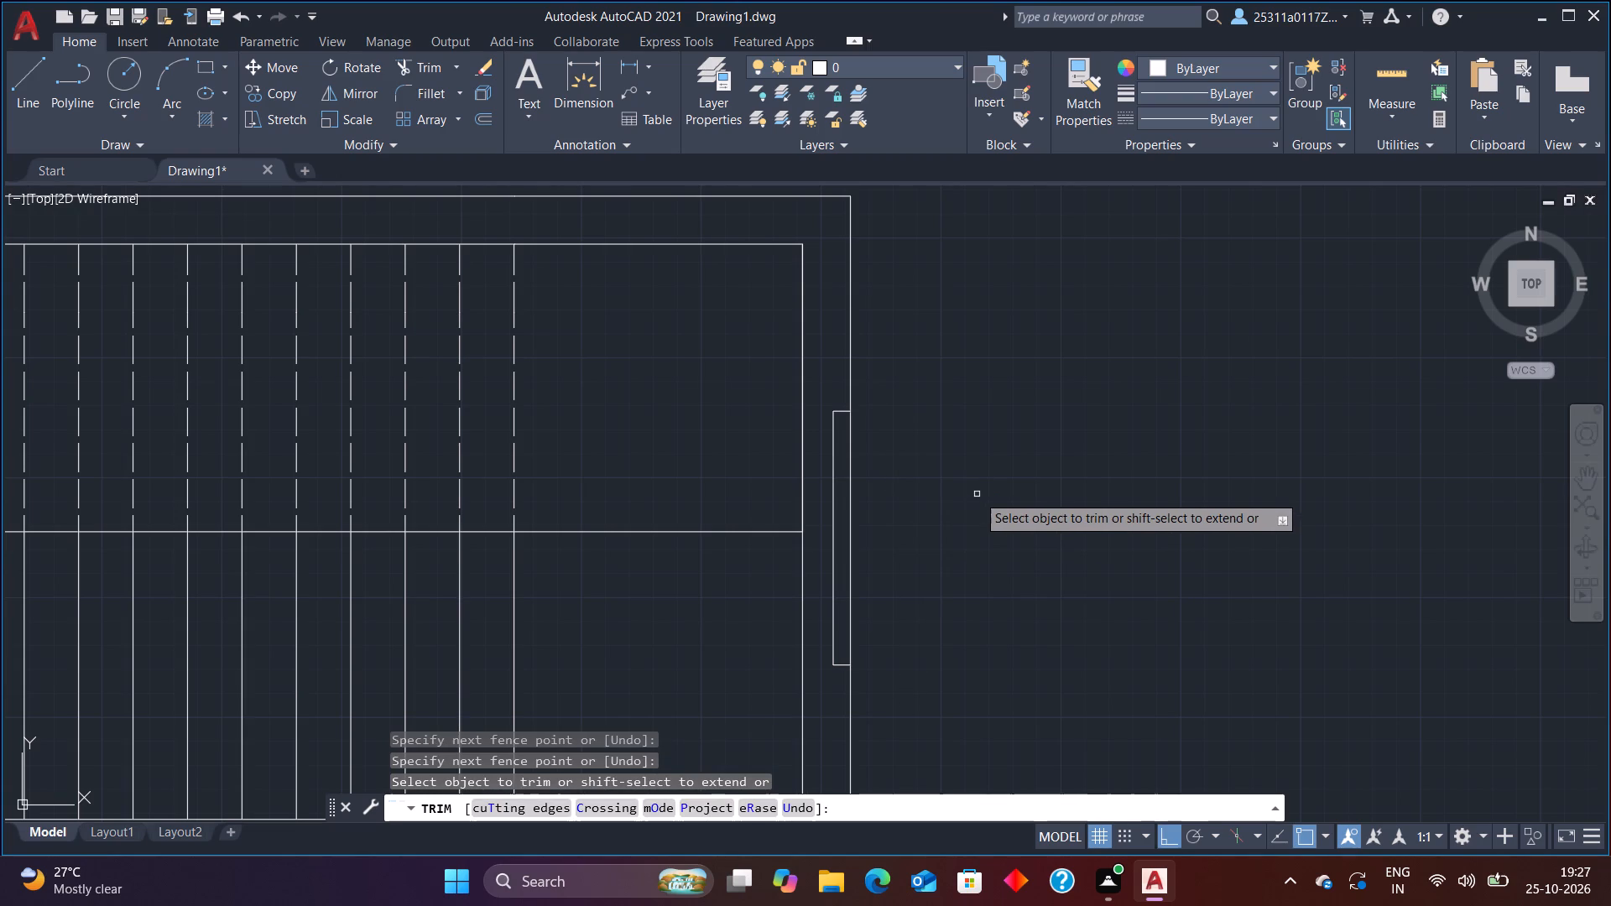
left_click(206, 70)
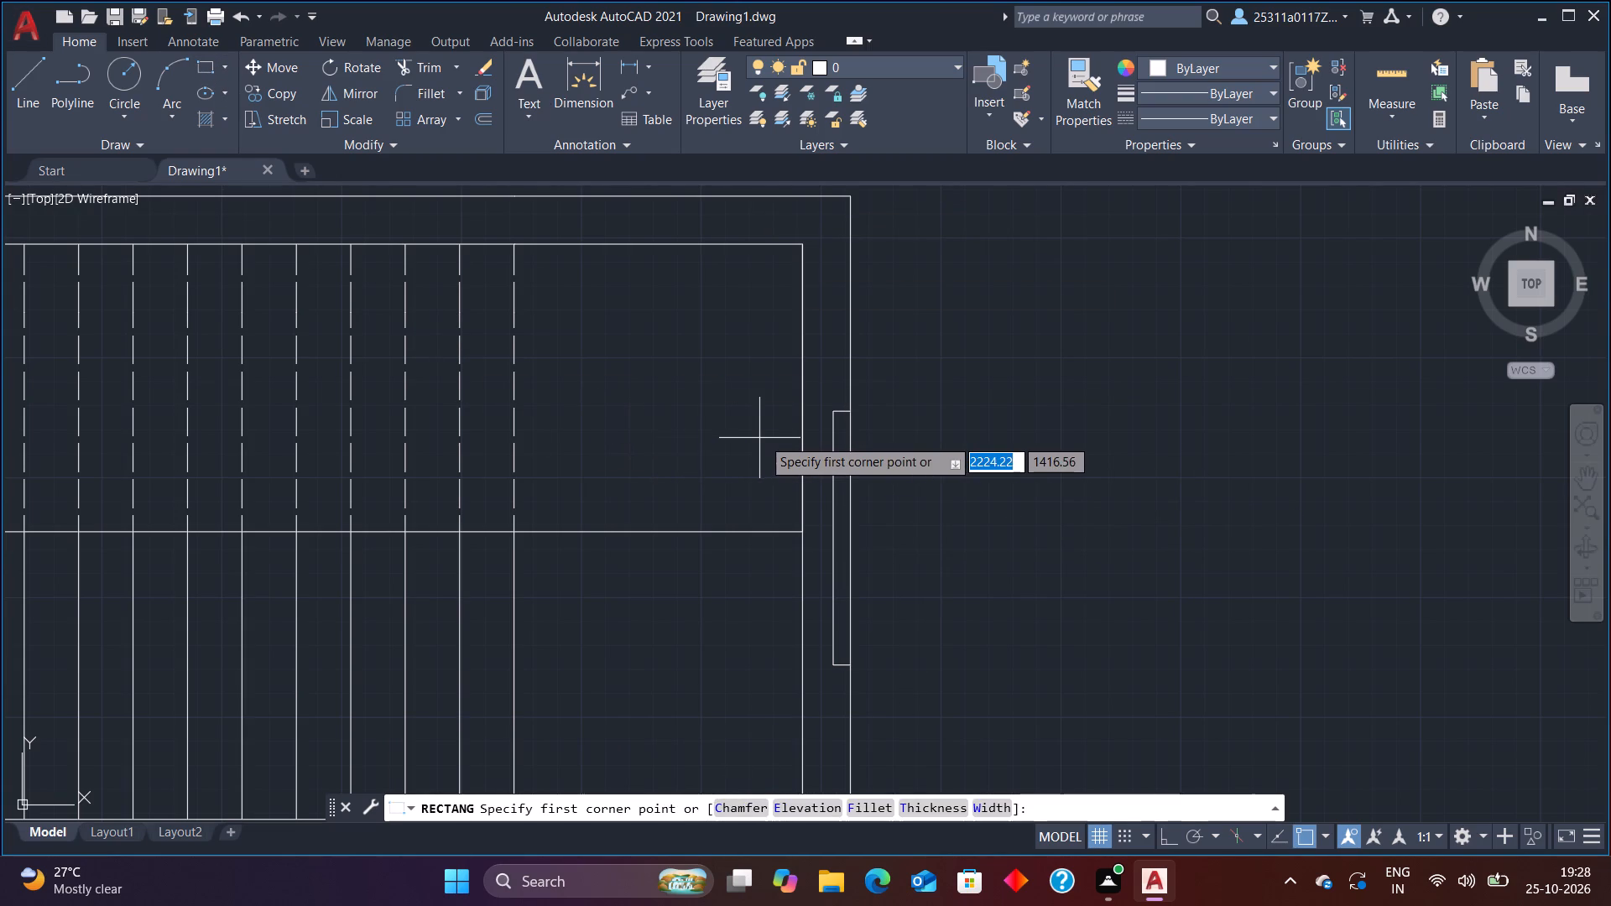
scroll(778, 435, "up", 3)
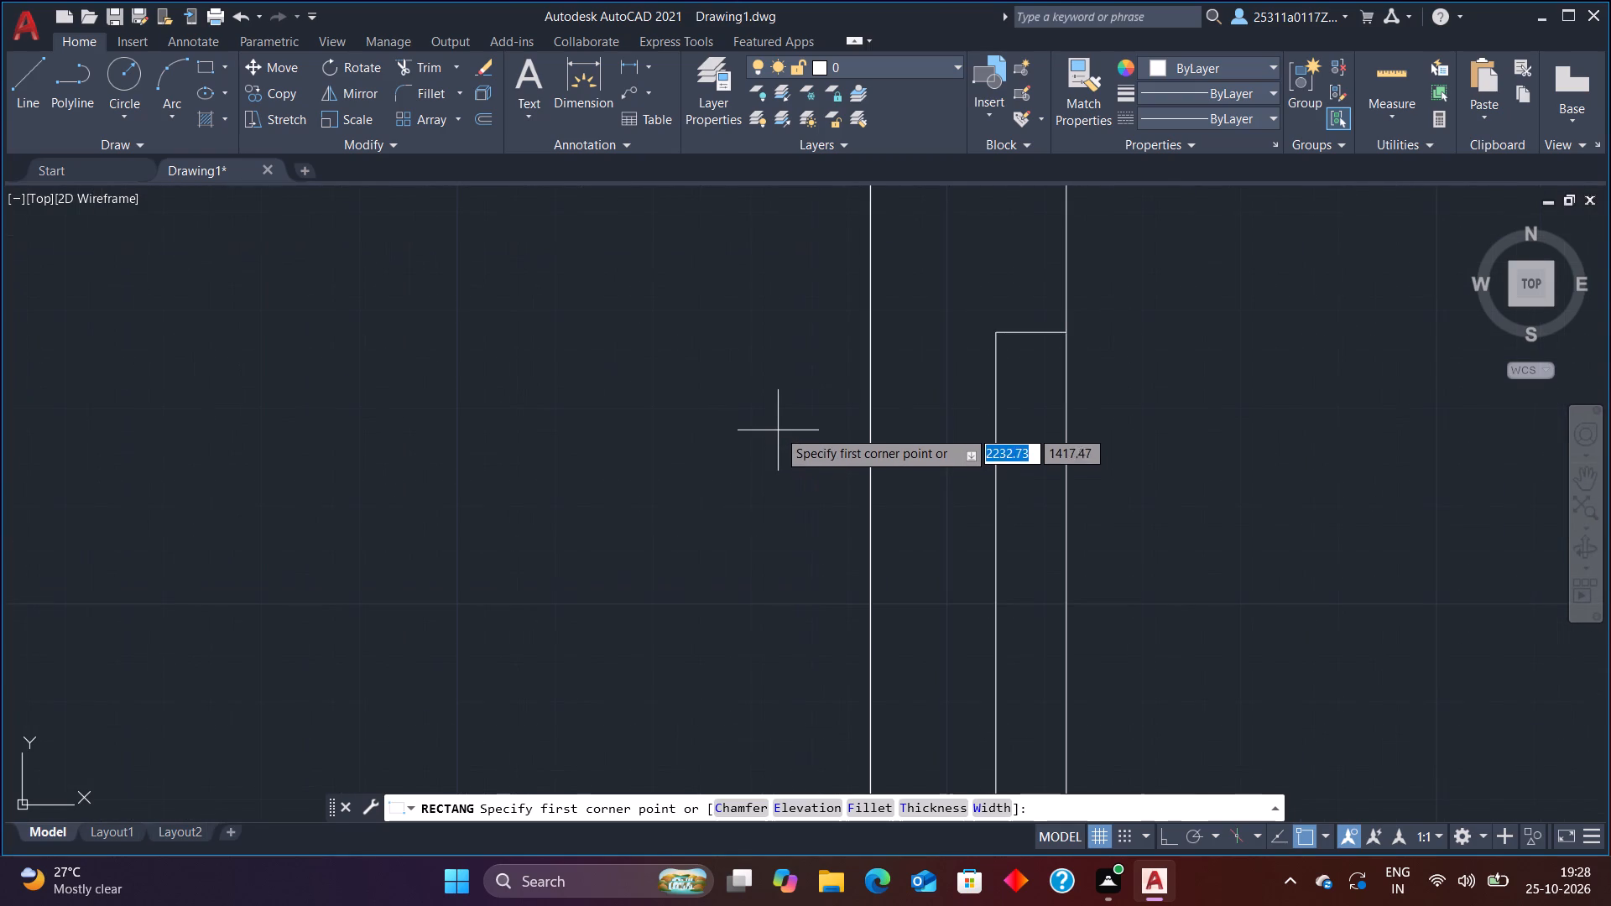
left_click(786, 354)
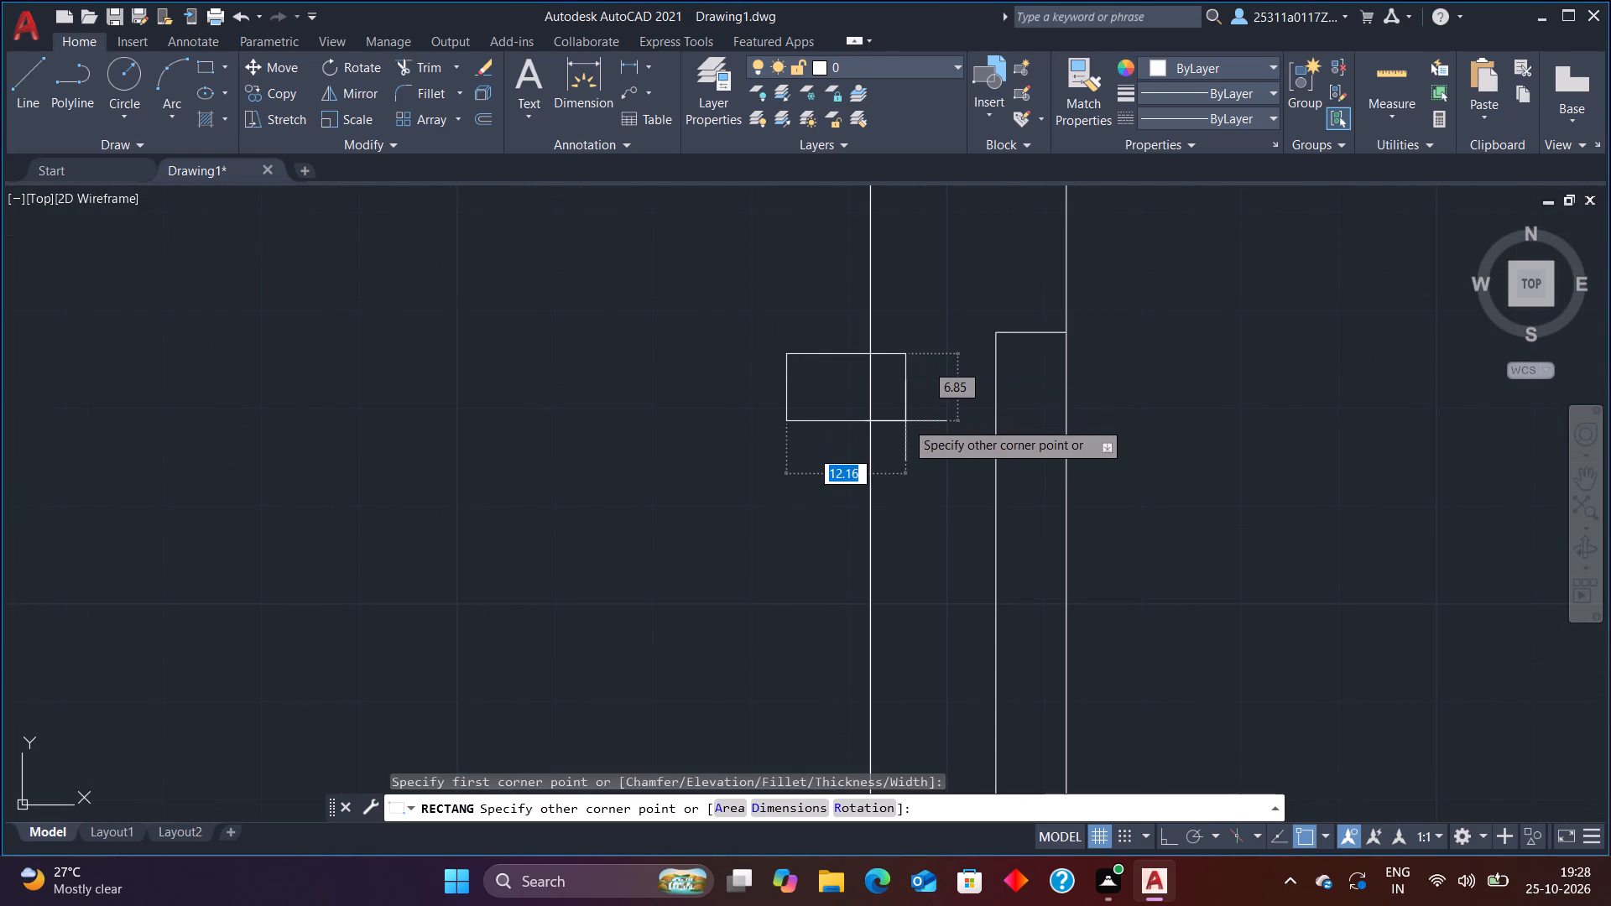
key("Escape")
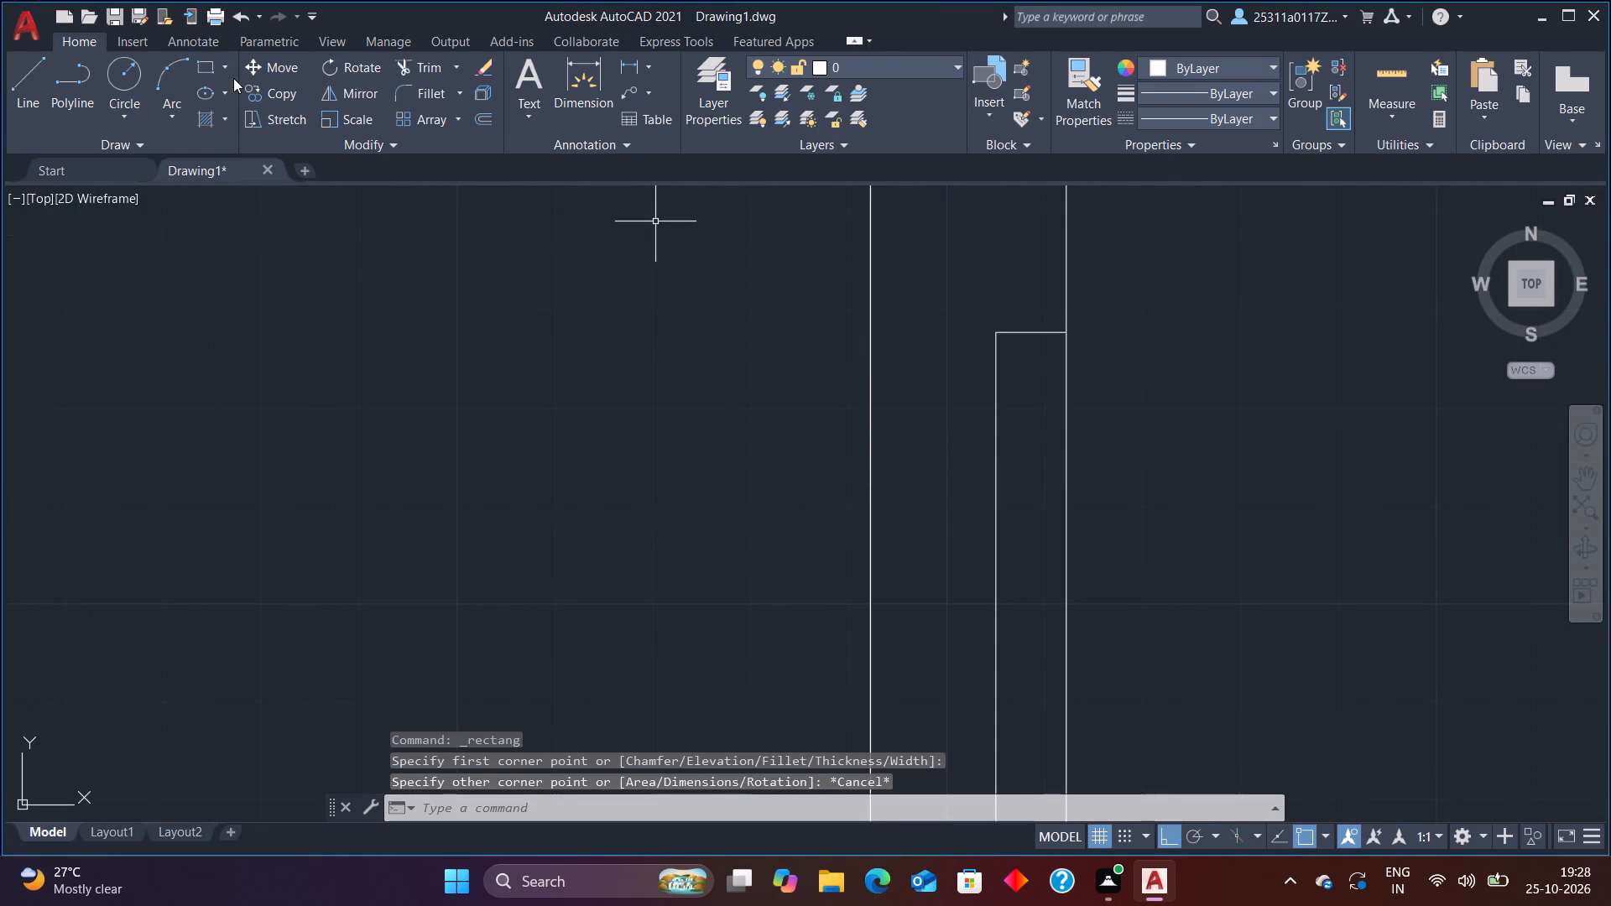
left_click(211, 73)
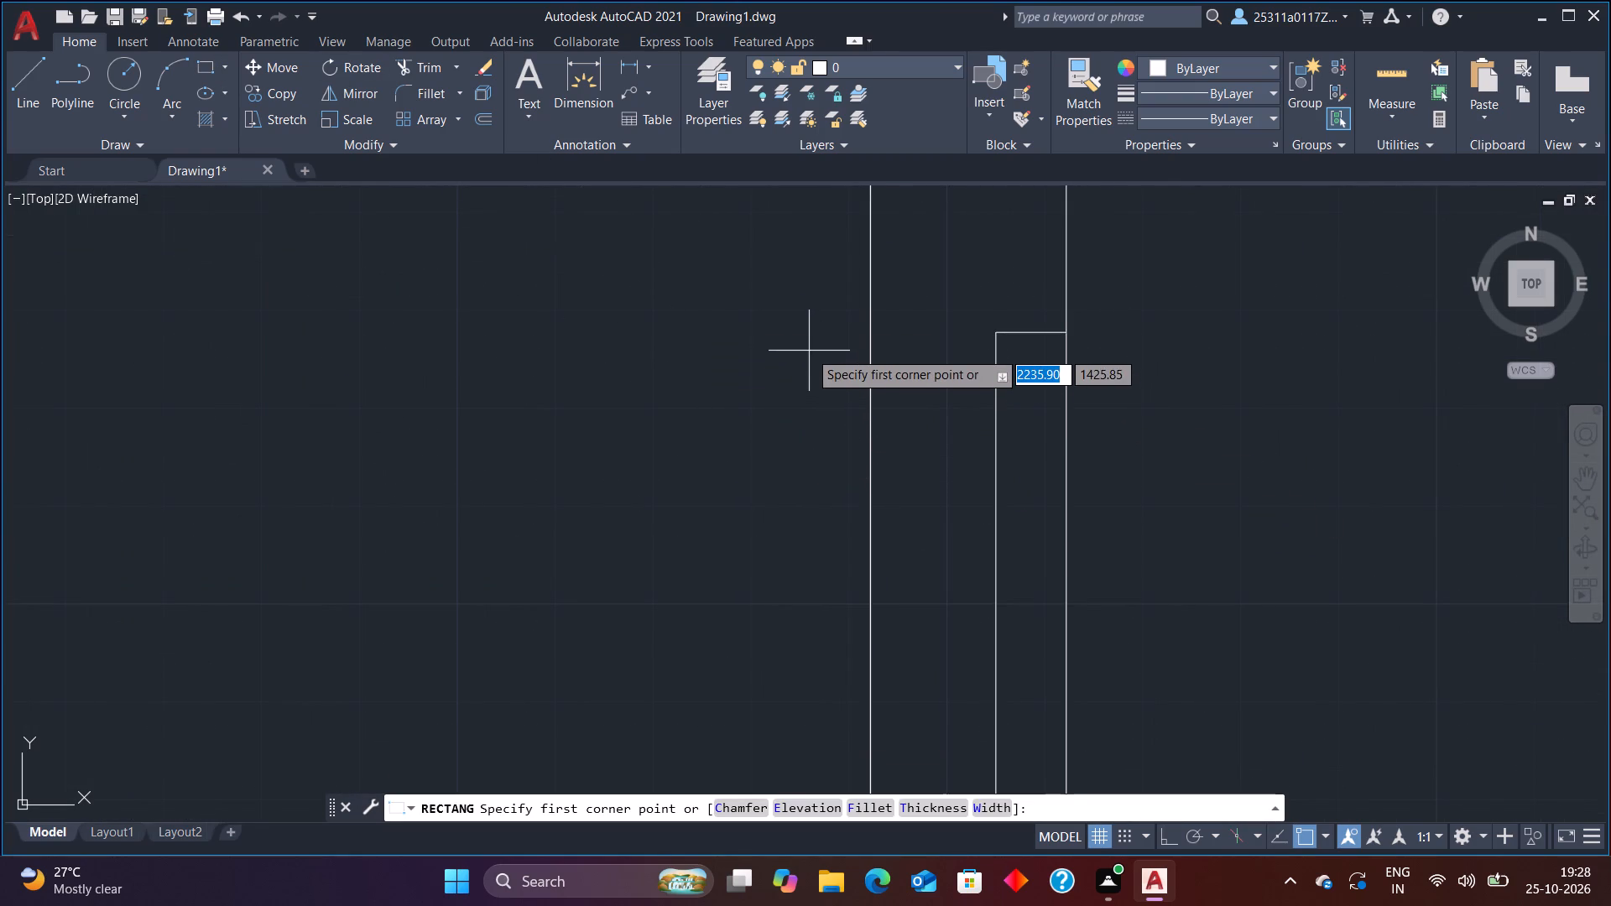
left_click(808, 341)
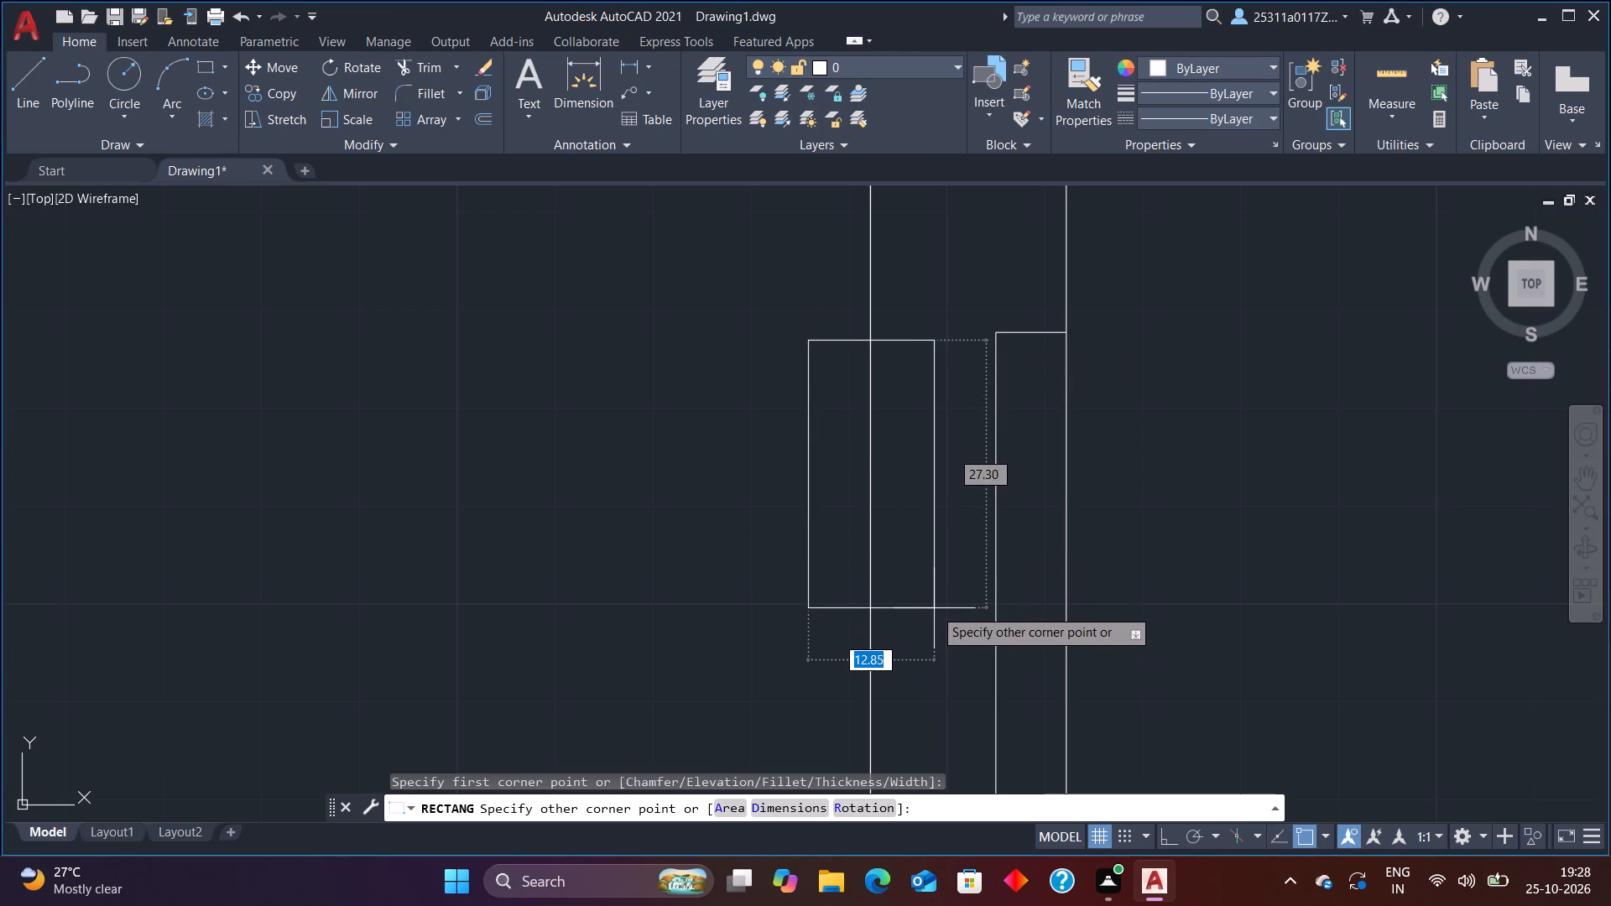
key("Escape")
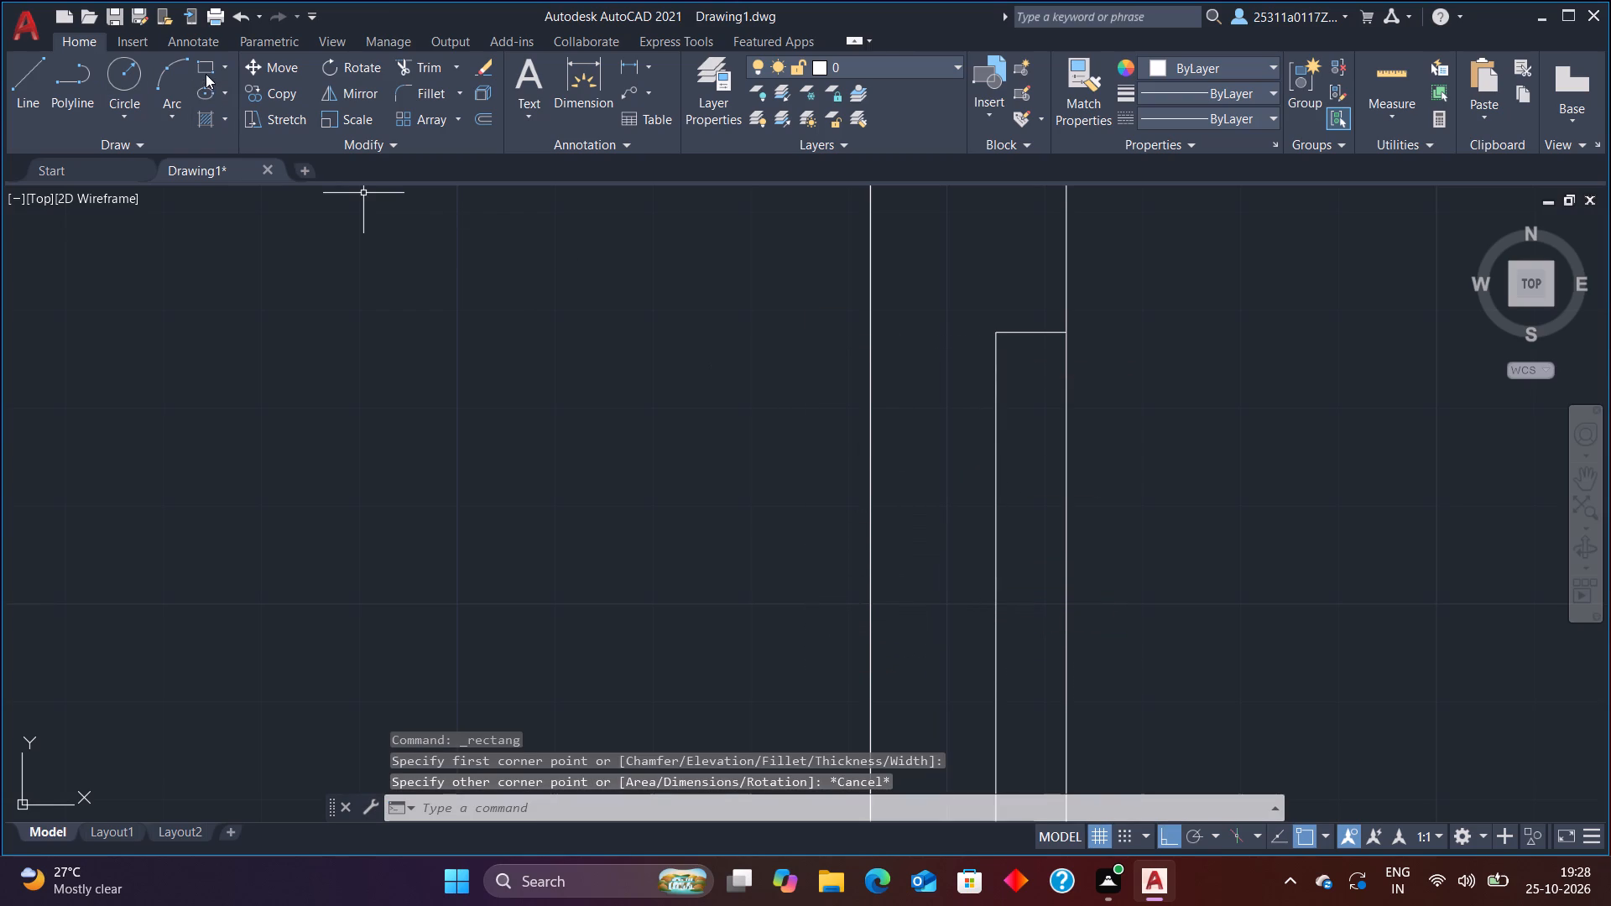
Draw a rectangle about 16 by 106 units across the right wall's inner line, starting level with the outer recess's top edge.
left_click(206, 74)
scroll(904, 397, "up", 2)
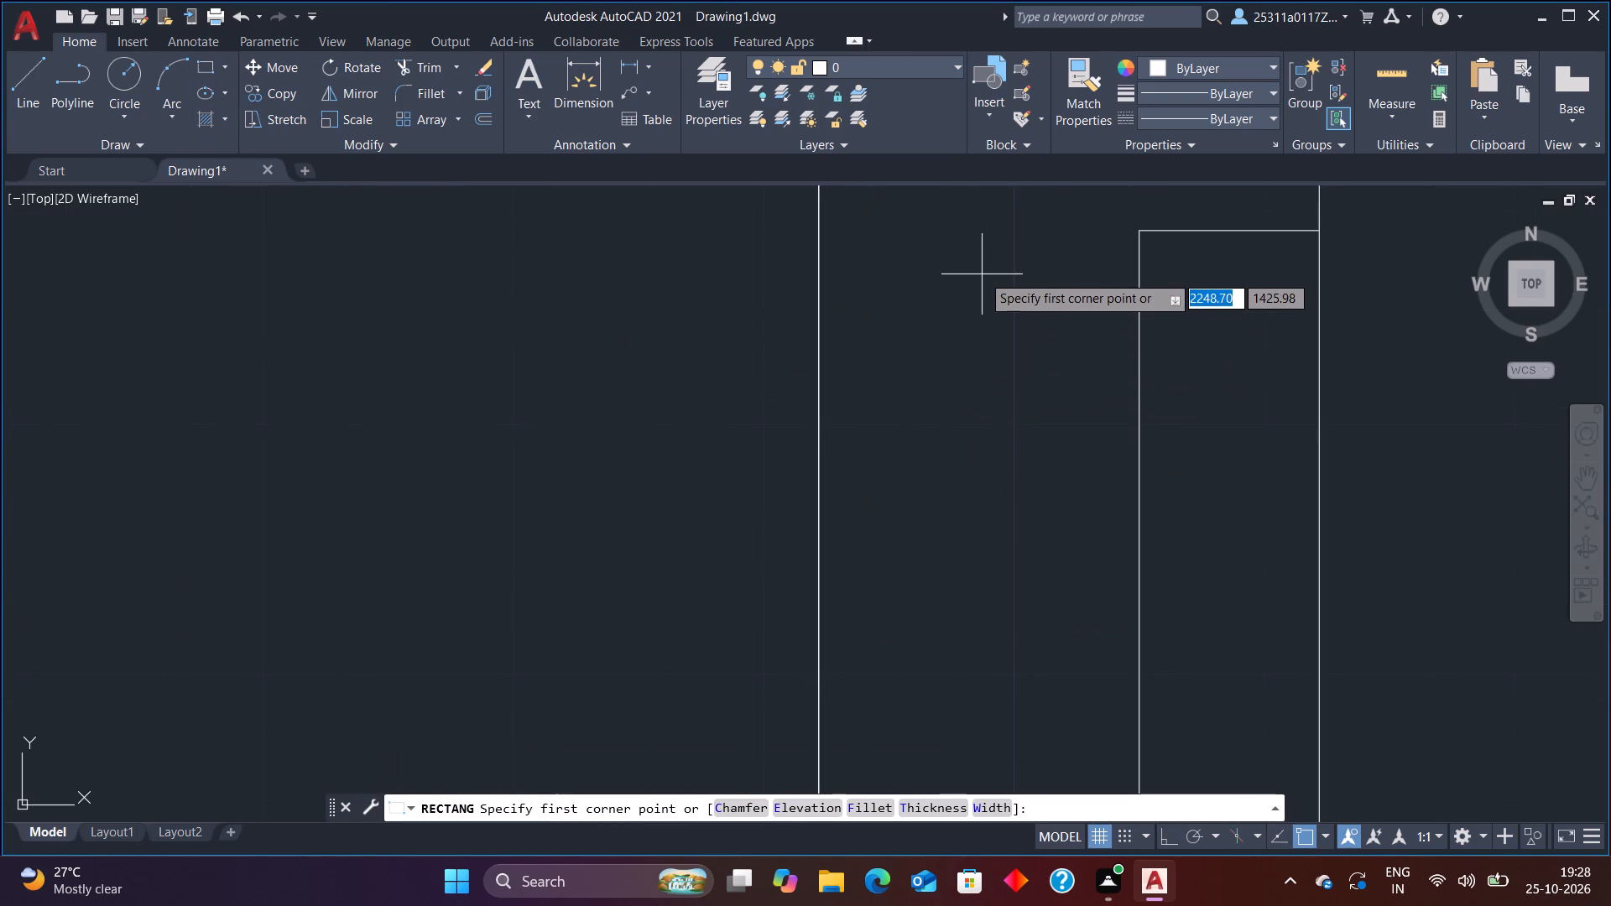
scroll(982, 274, "up", 1)
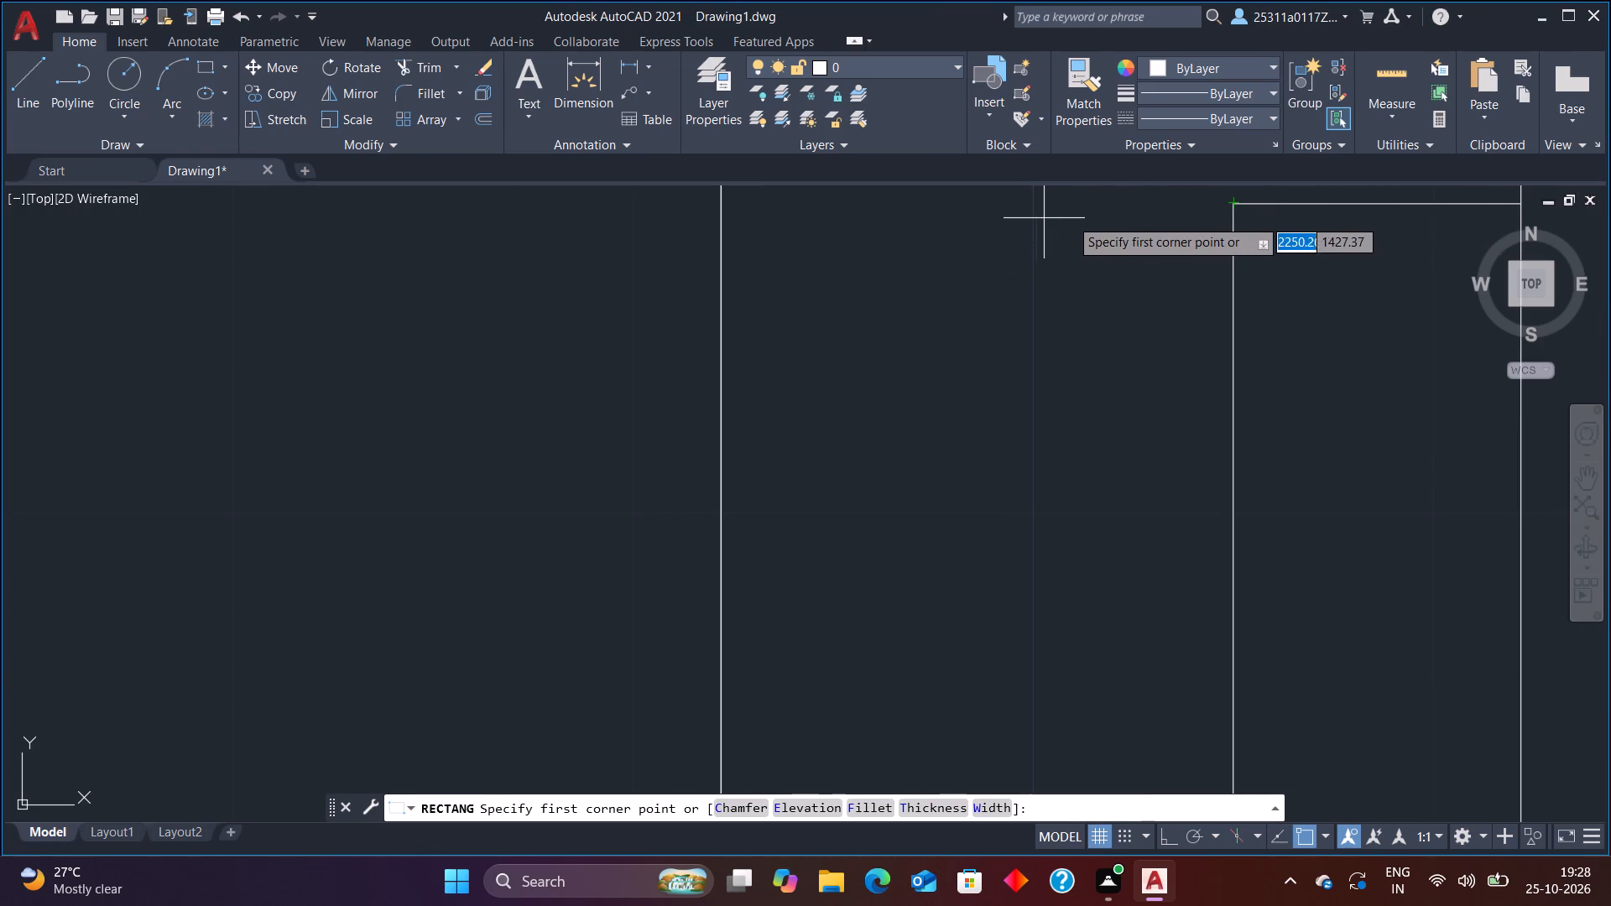
left_click(1031, 200)
scroll(962, 476, "down", 2)
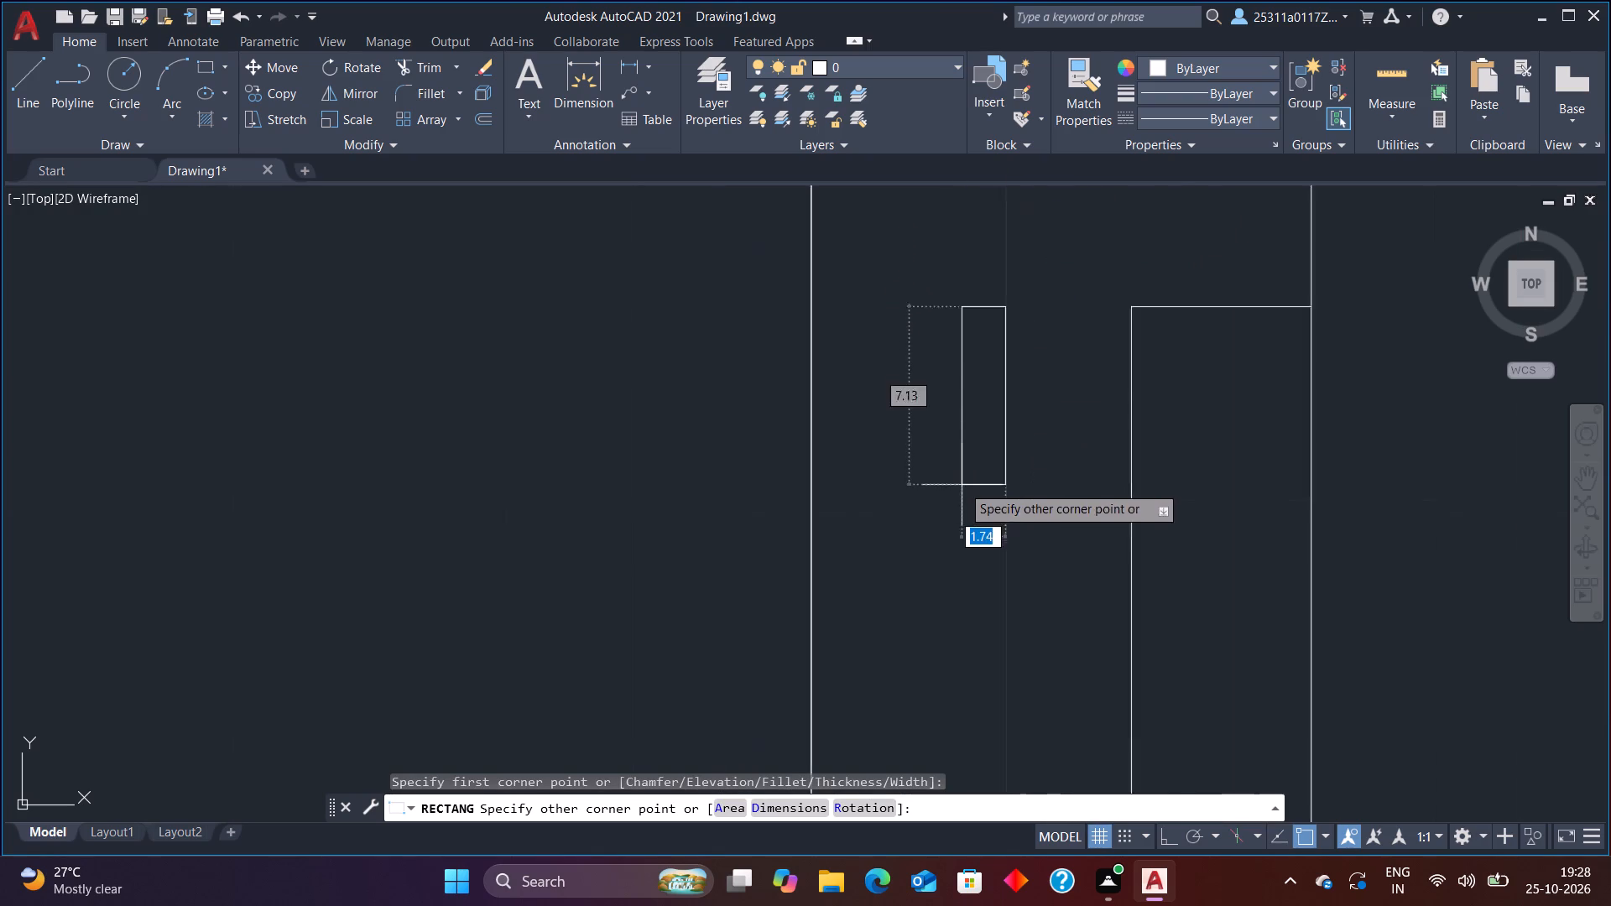
scroll(951, 549, "down", 2)
scroll(945, 627, "down", 5)
scroll(945, 663, "up", 1)
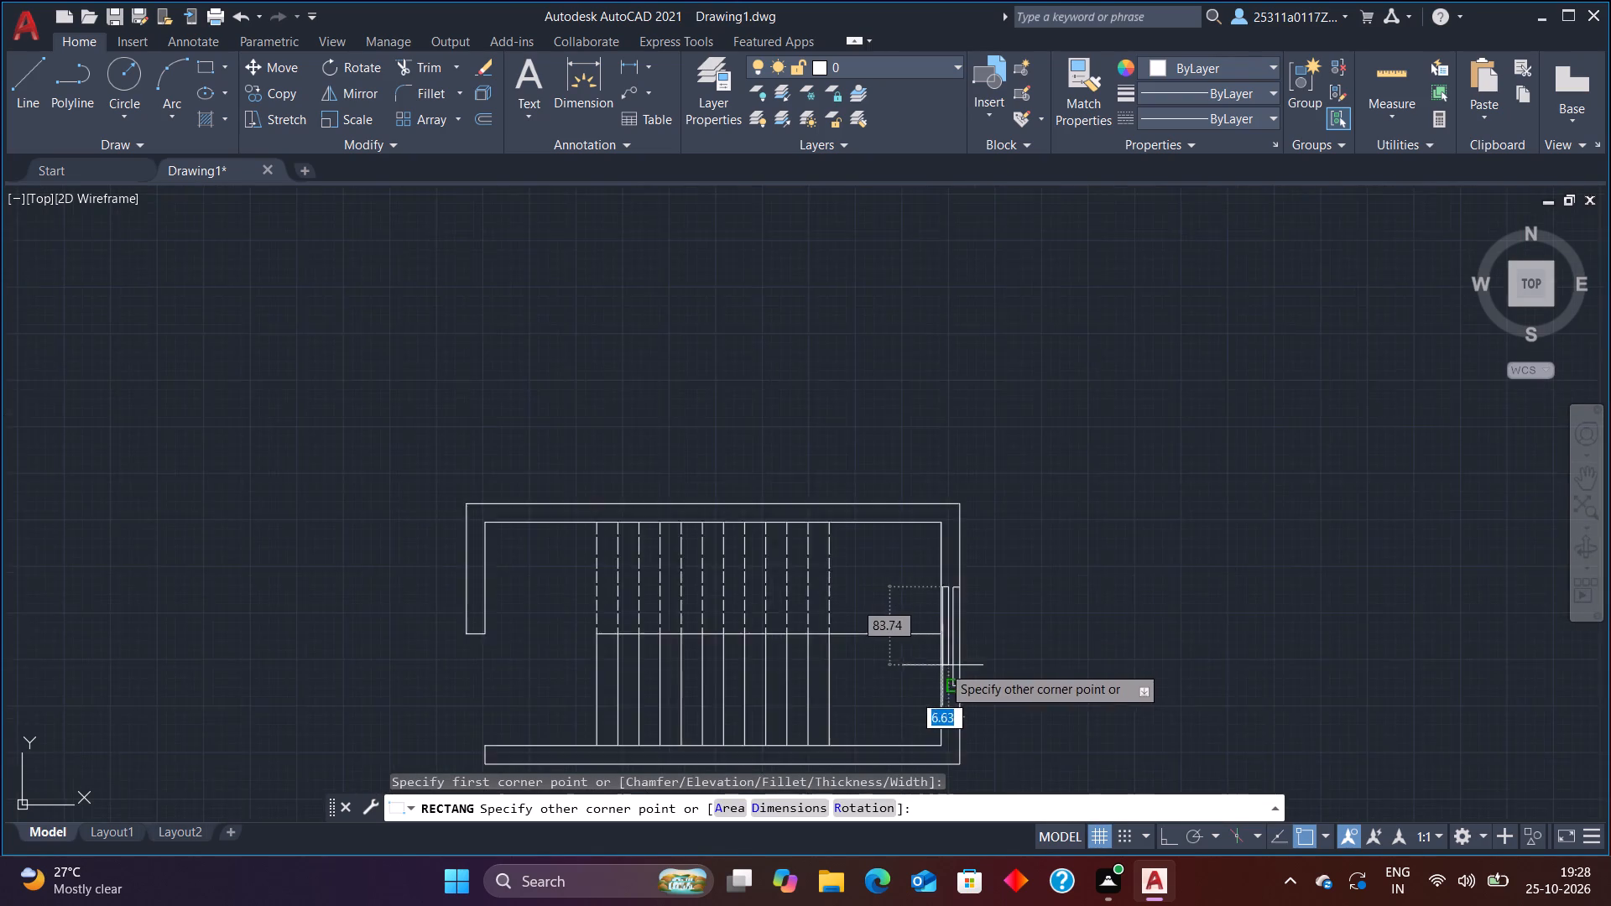
scroll(941, 667, "up", 3)
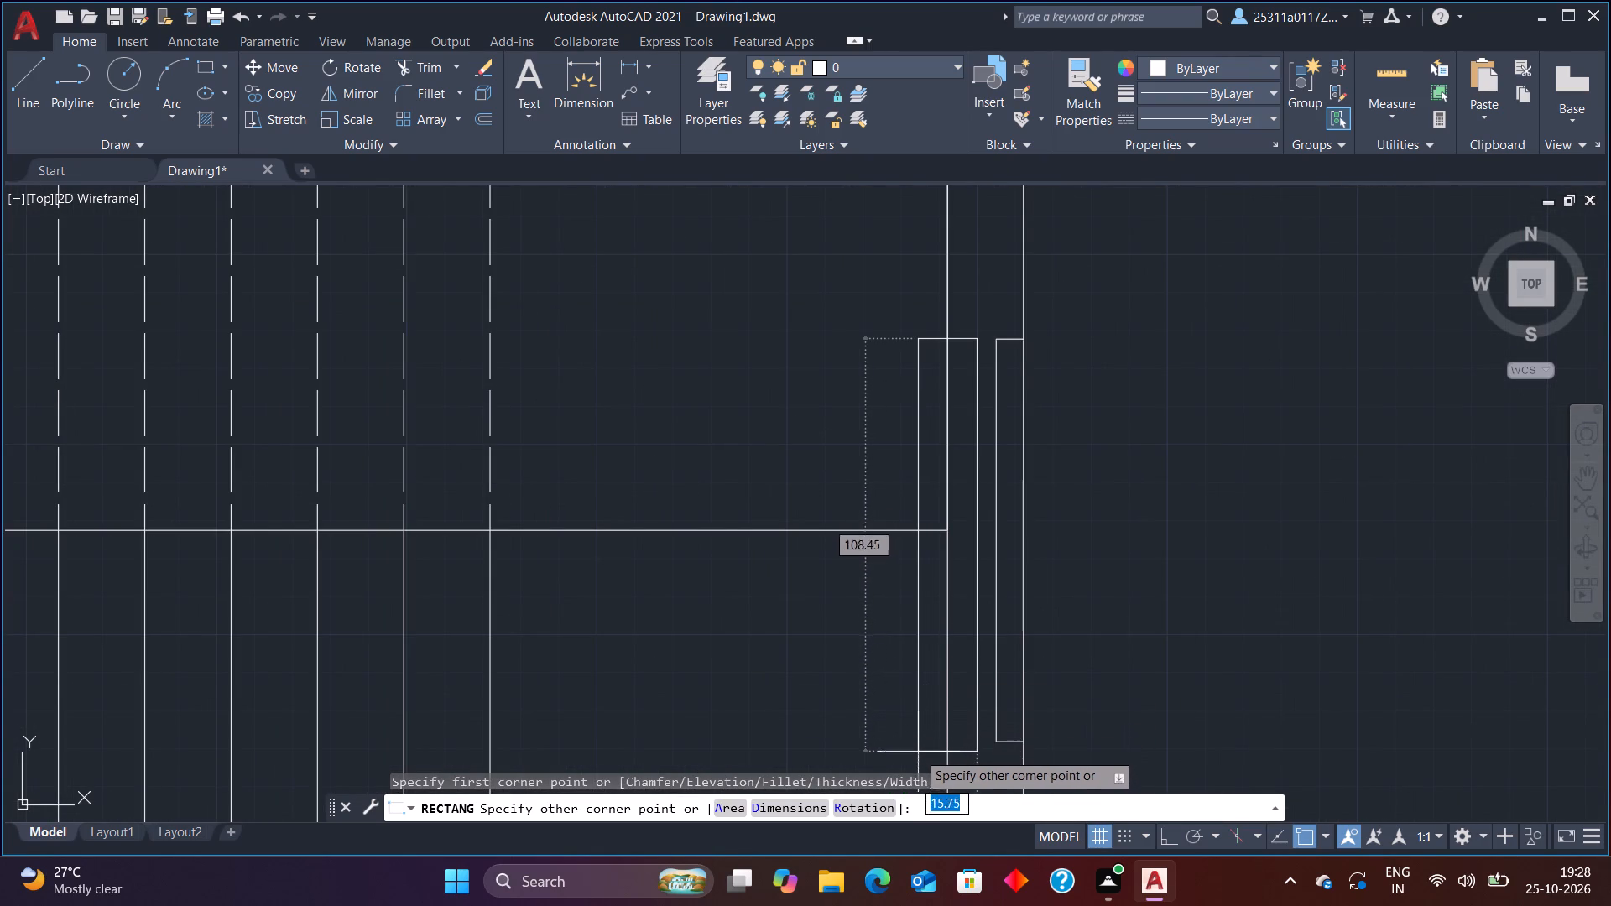
scroll(915, 746, "up", 1)
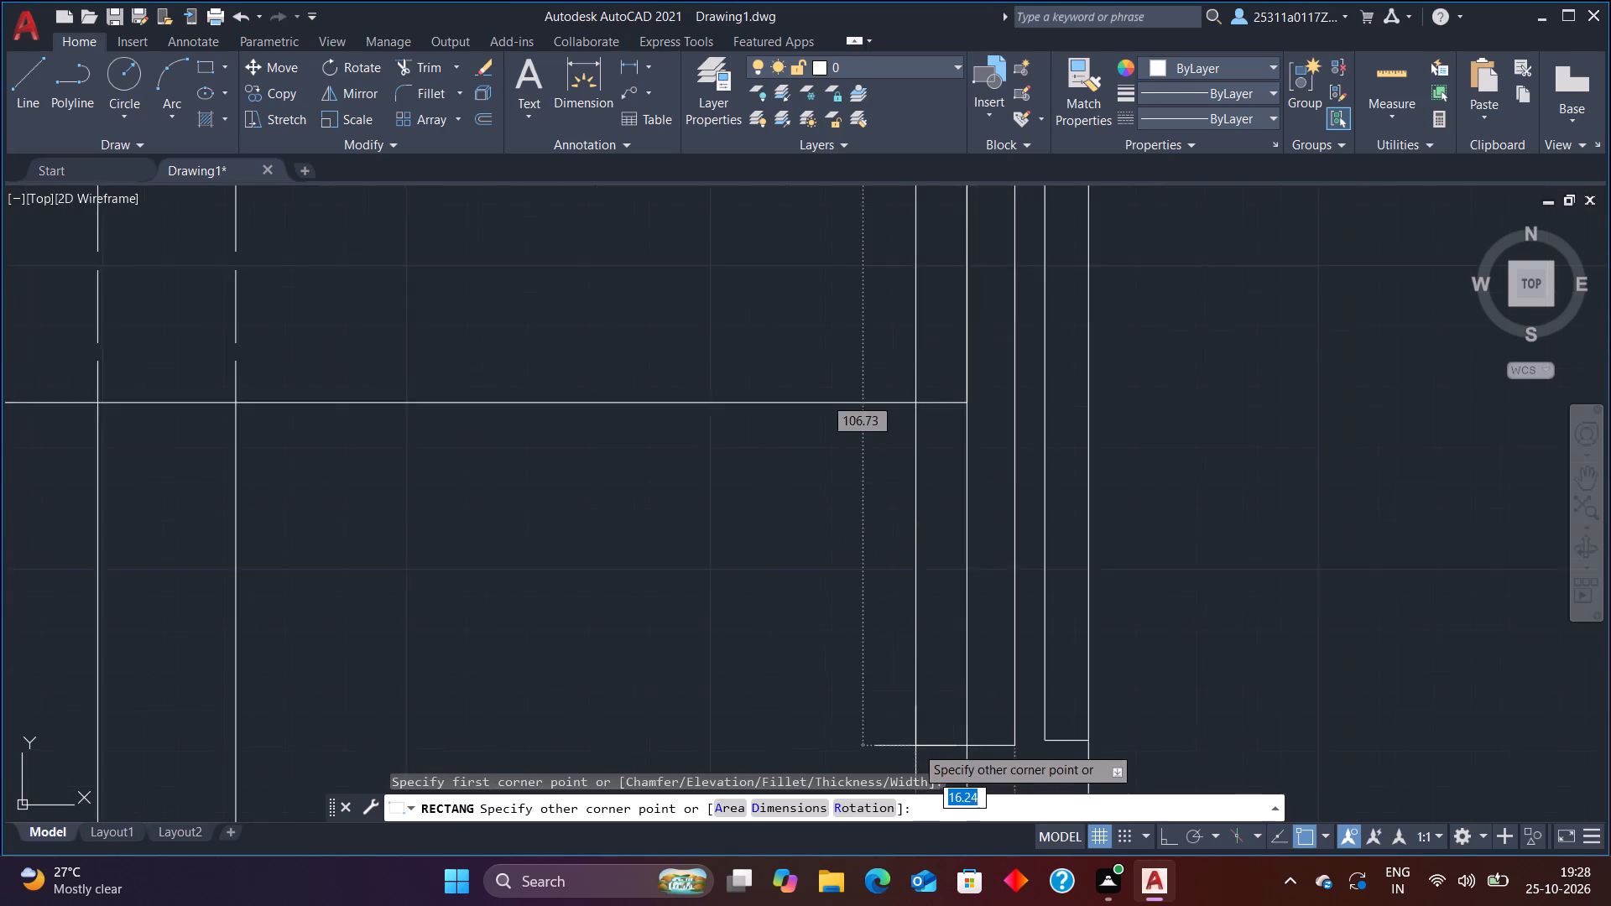
scroll(915, 747, "up", 3)
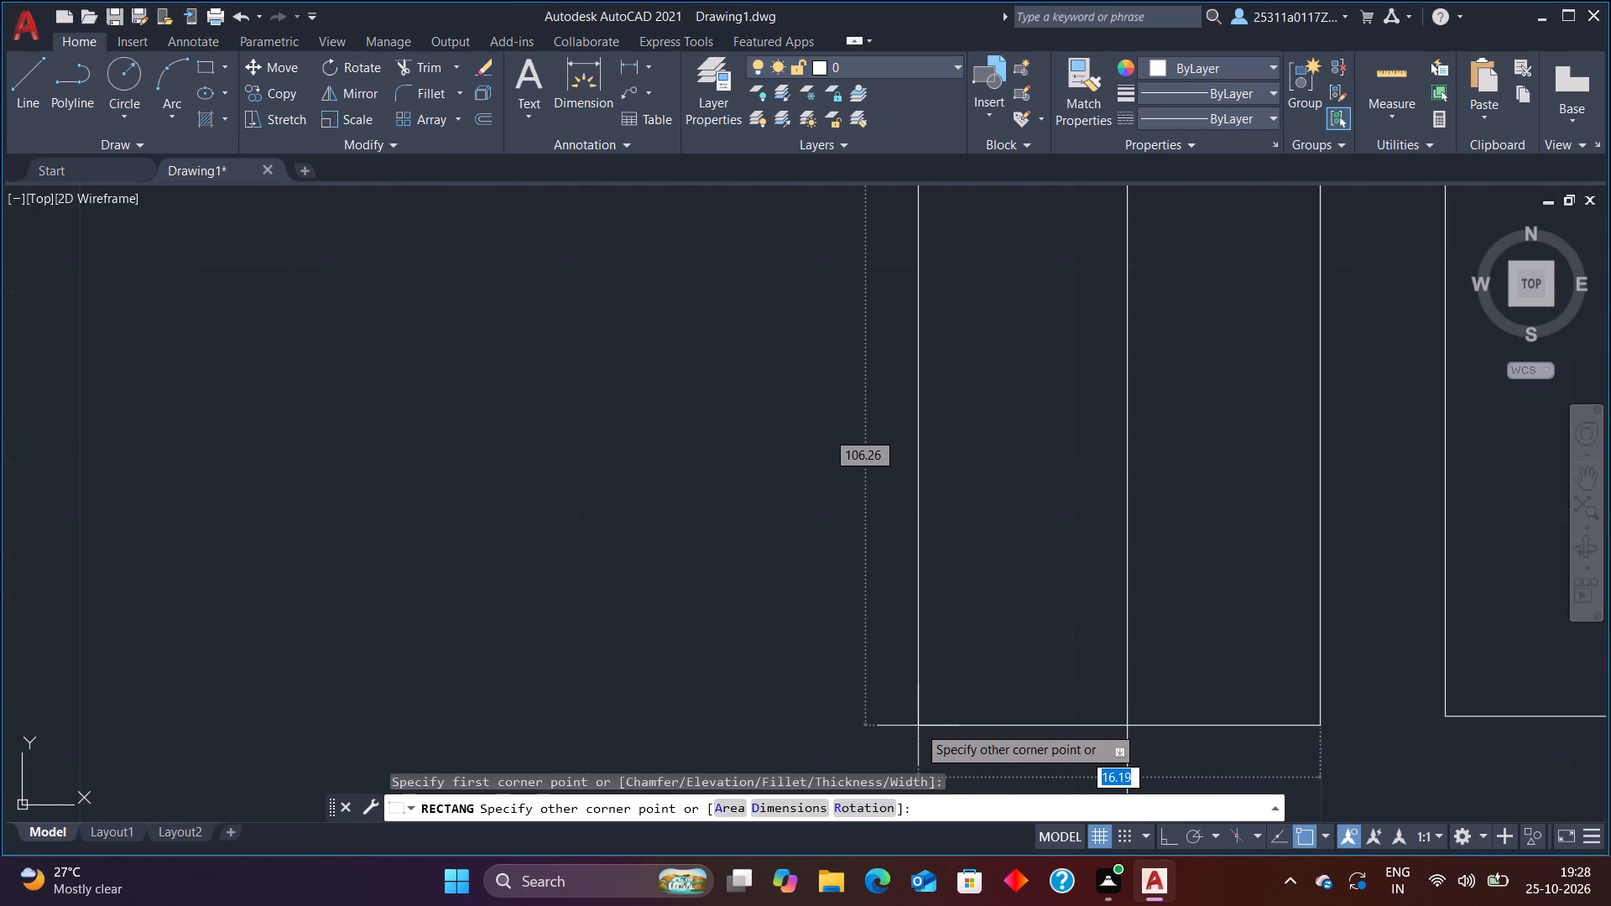
left_click(918, 726)
scroll(918, 726, "down", 2)
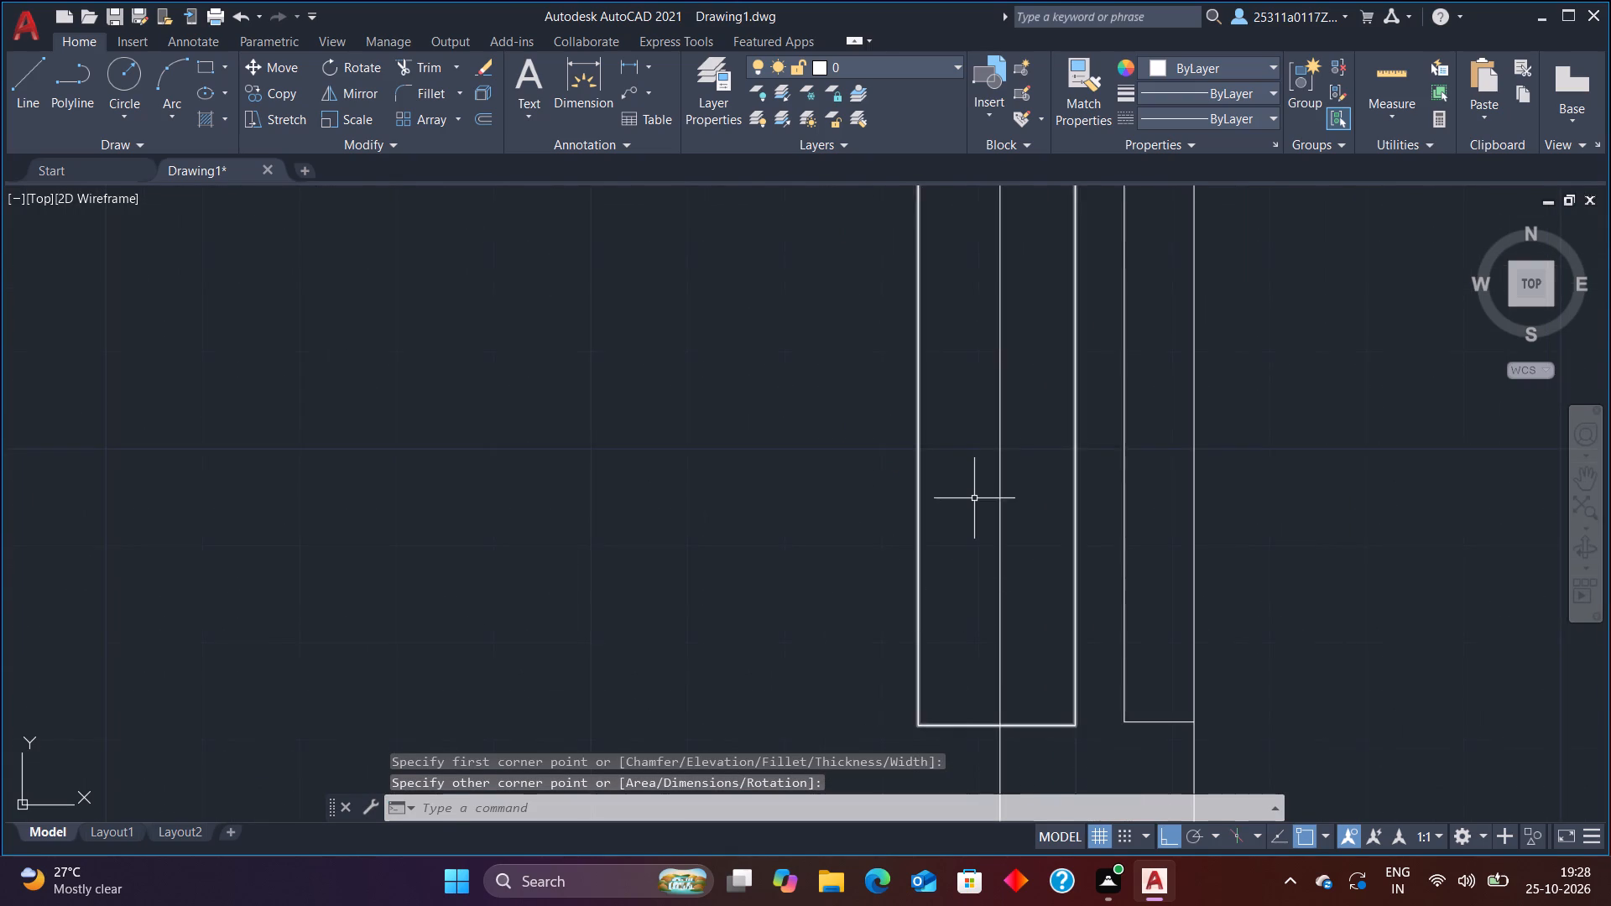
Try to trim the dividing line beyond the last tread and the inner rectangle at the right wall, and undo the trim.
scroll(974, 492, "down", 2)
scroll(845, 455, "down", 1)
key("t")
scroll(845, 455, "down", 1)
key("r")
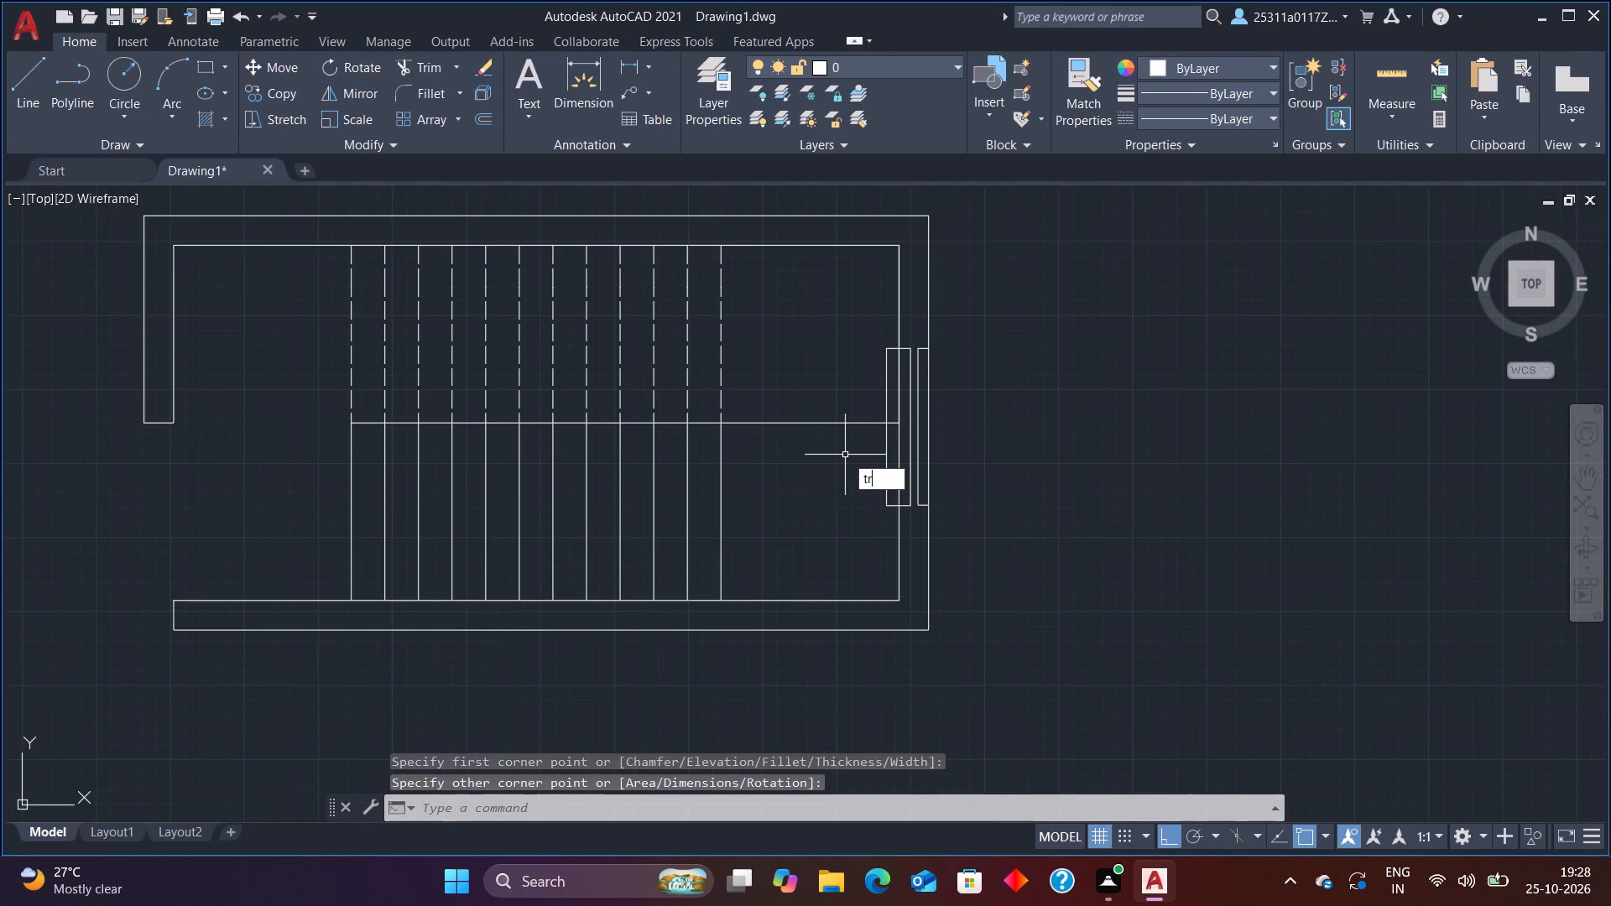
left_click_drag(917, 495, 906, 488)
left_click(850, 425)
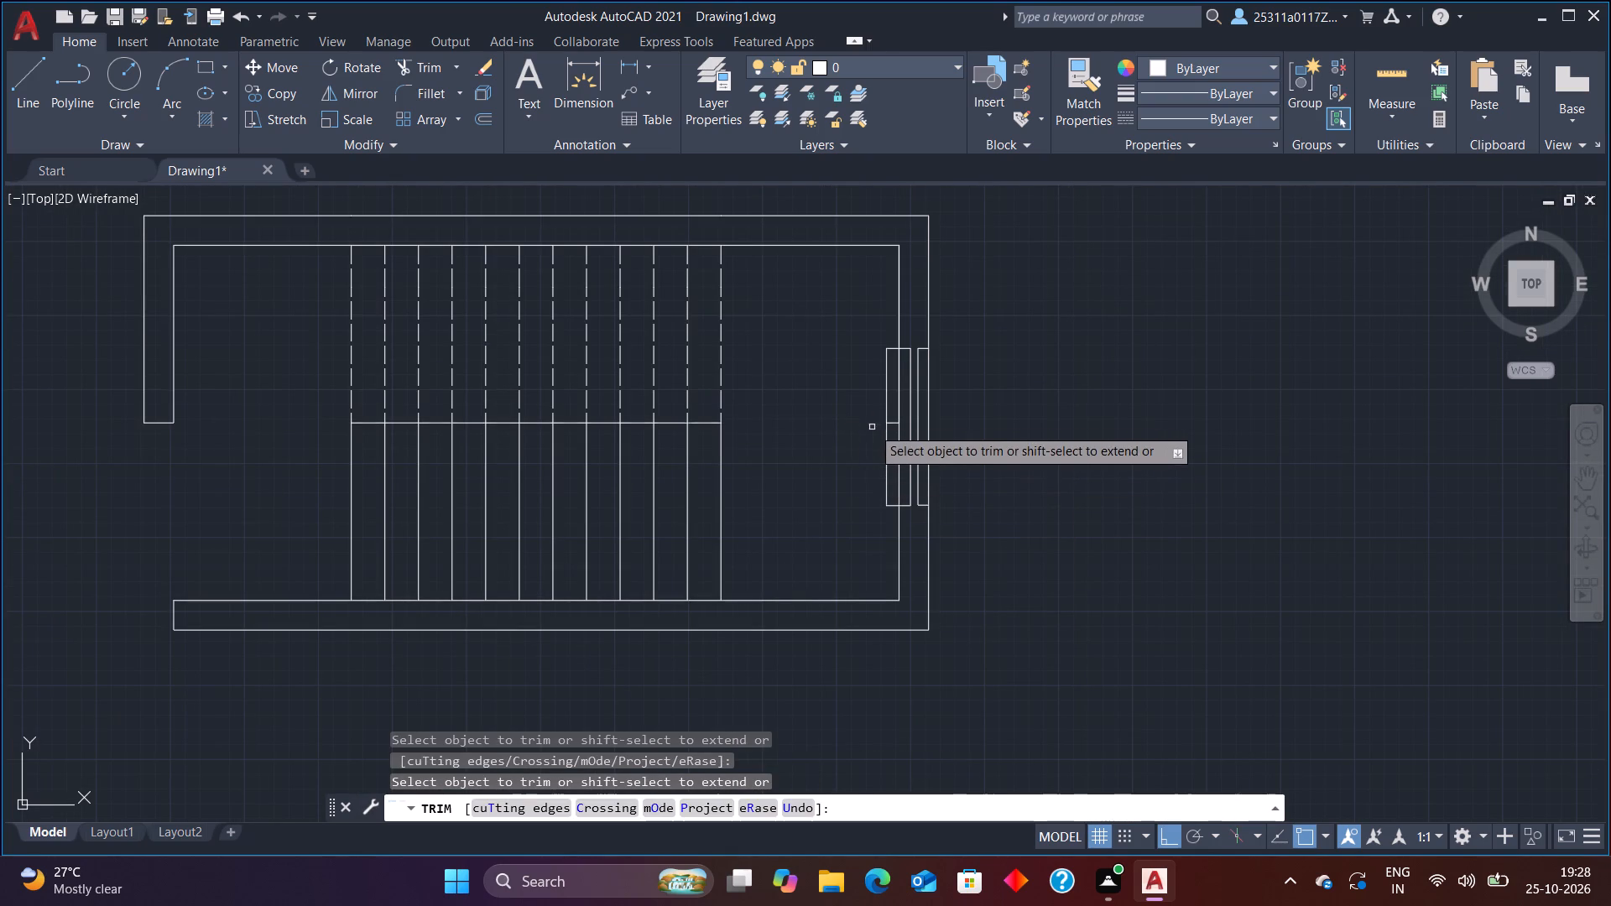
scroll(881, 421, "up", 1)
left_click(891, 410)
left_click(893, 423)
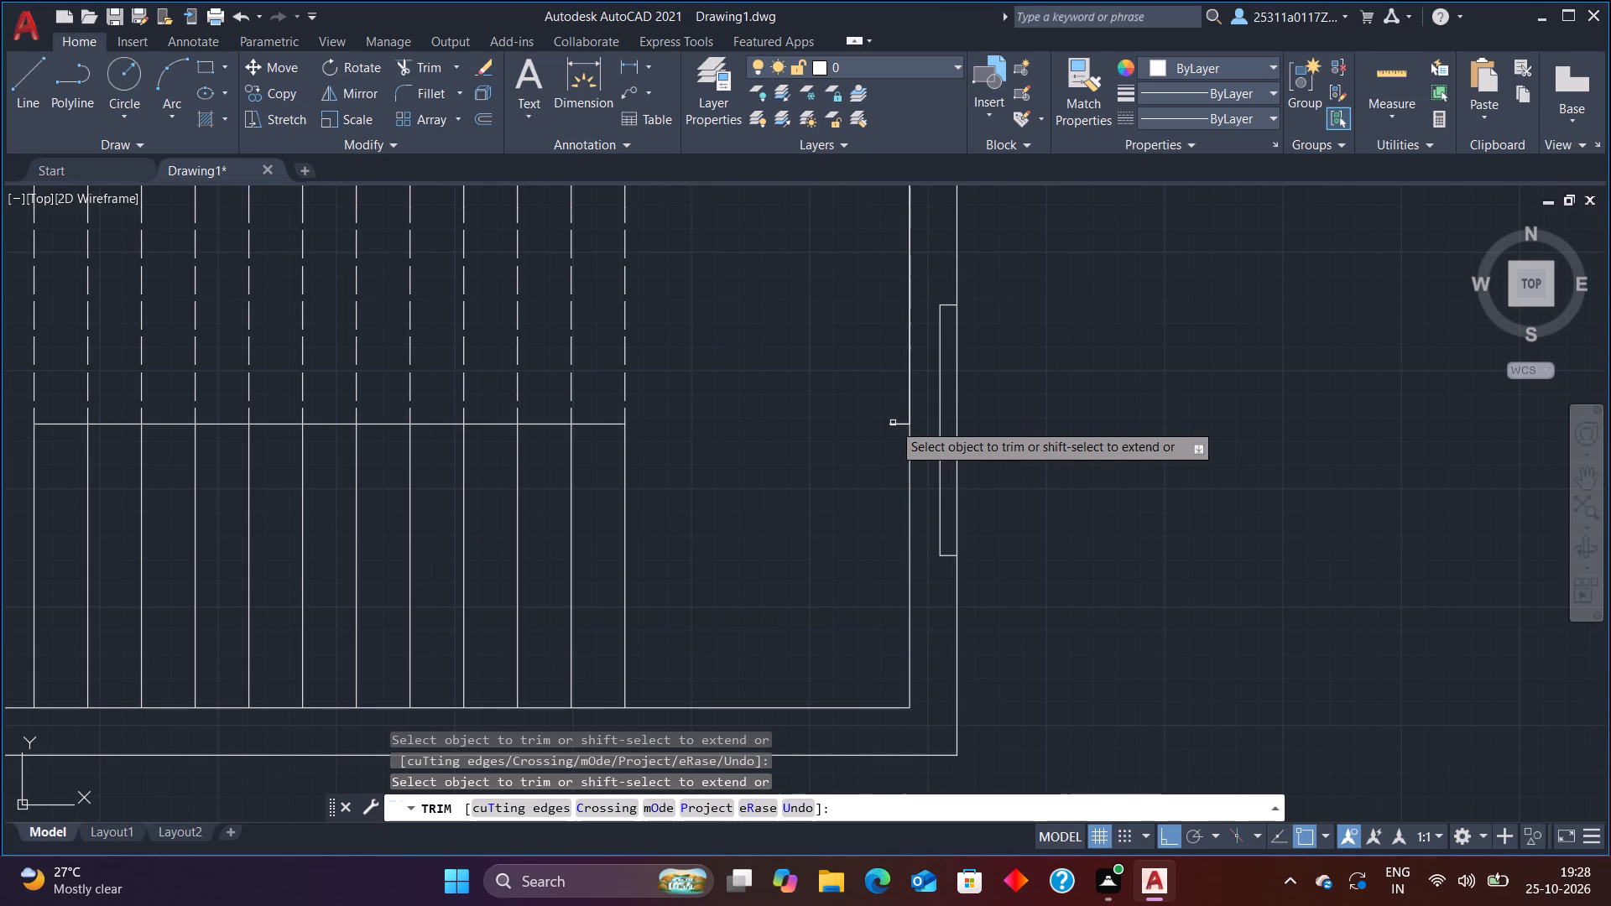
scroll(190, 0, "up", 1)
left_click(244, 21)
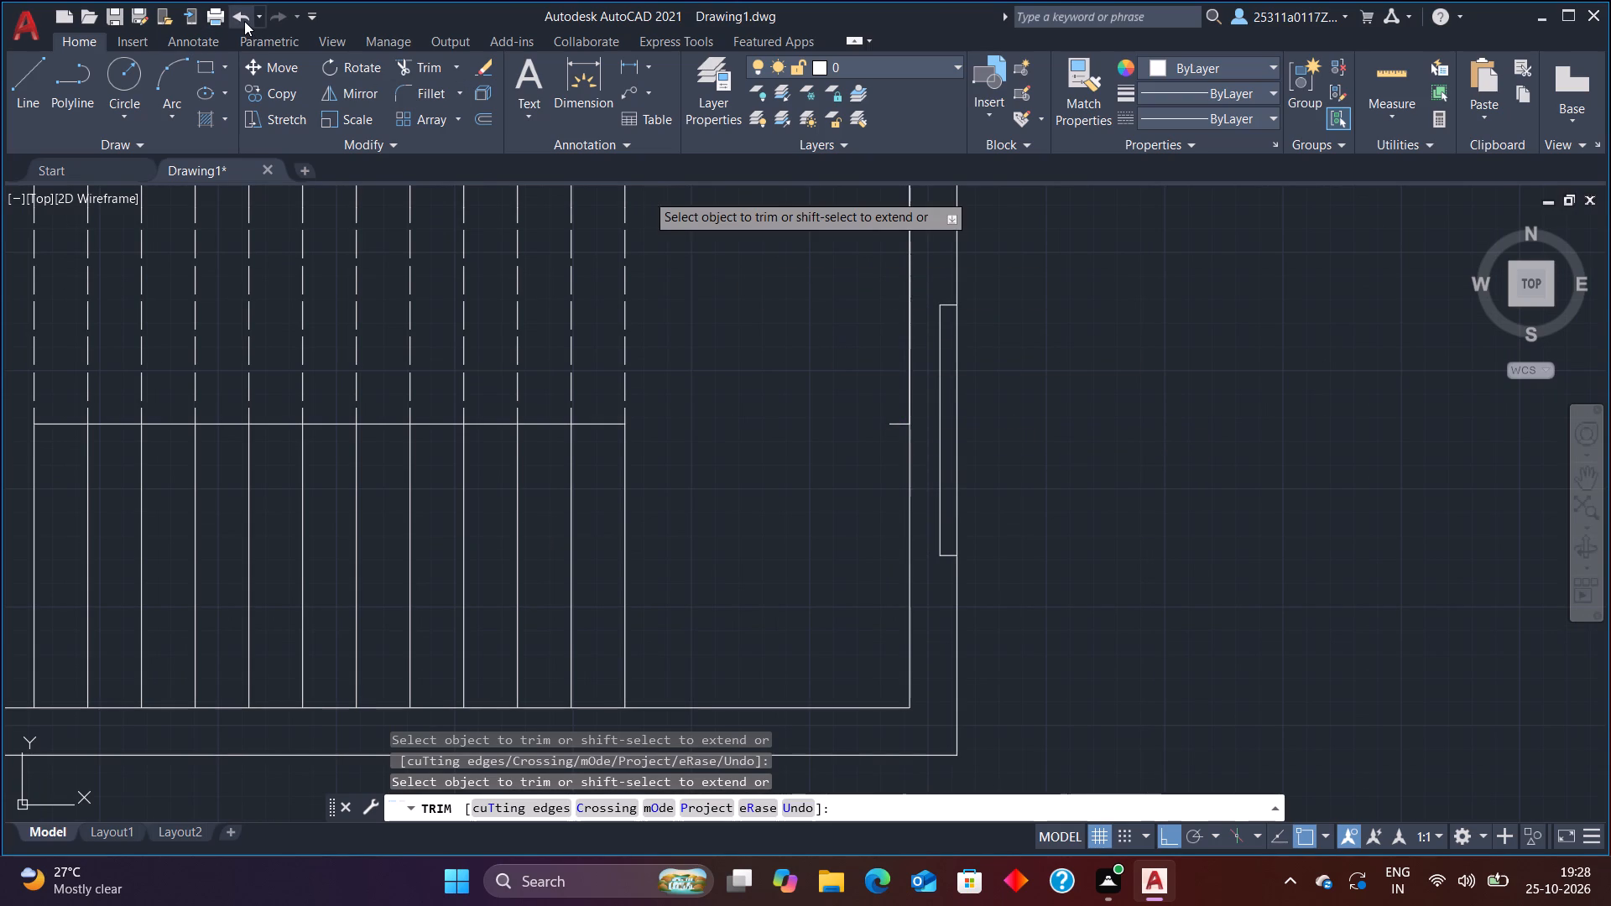
Trim away the dividing line between the last tread and the rectangle on the right wall's inner line.
scroll(584, 352, "up", 1)
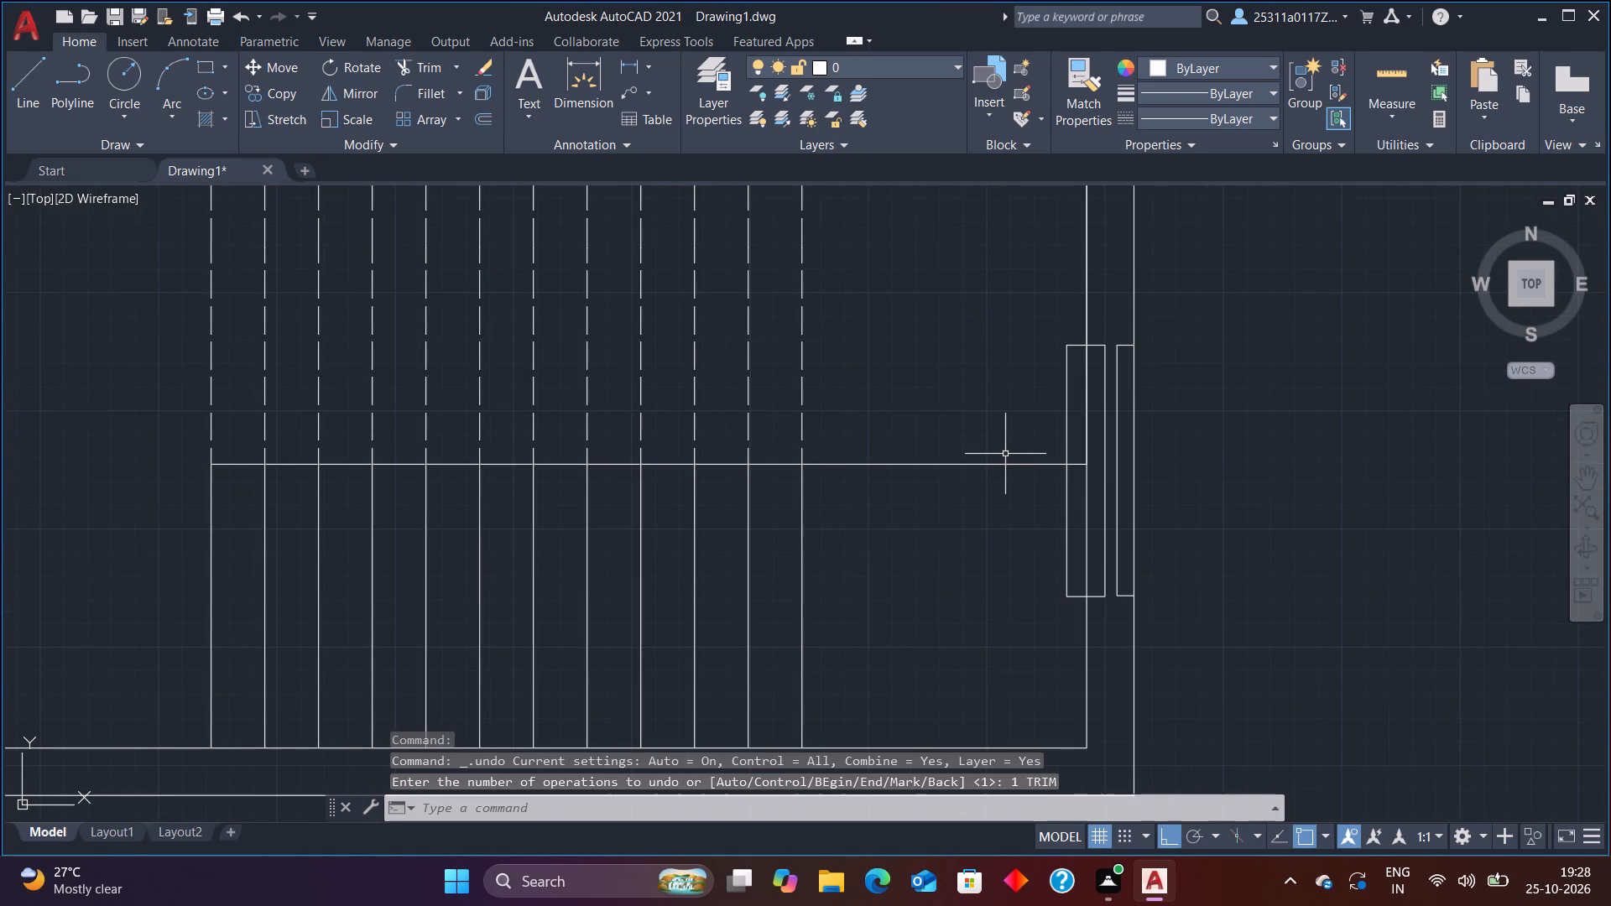
key("t")
key("r")
left_click_drag(1070, 496, 1050, 488)
left_click_drag(955, 458, 957, 466)
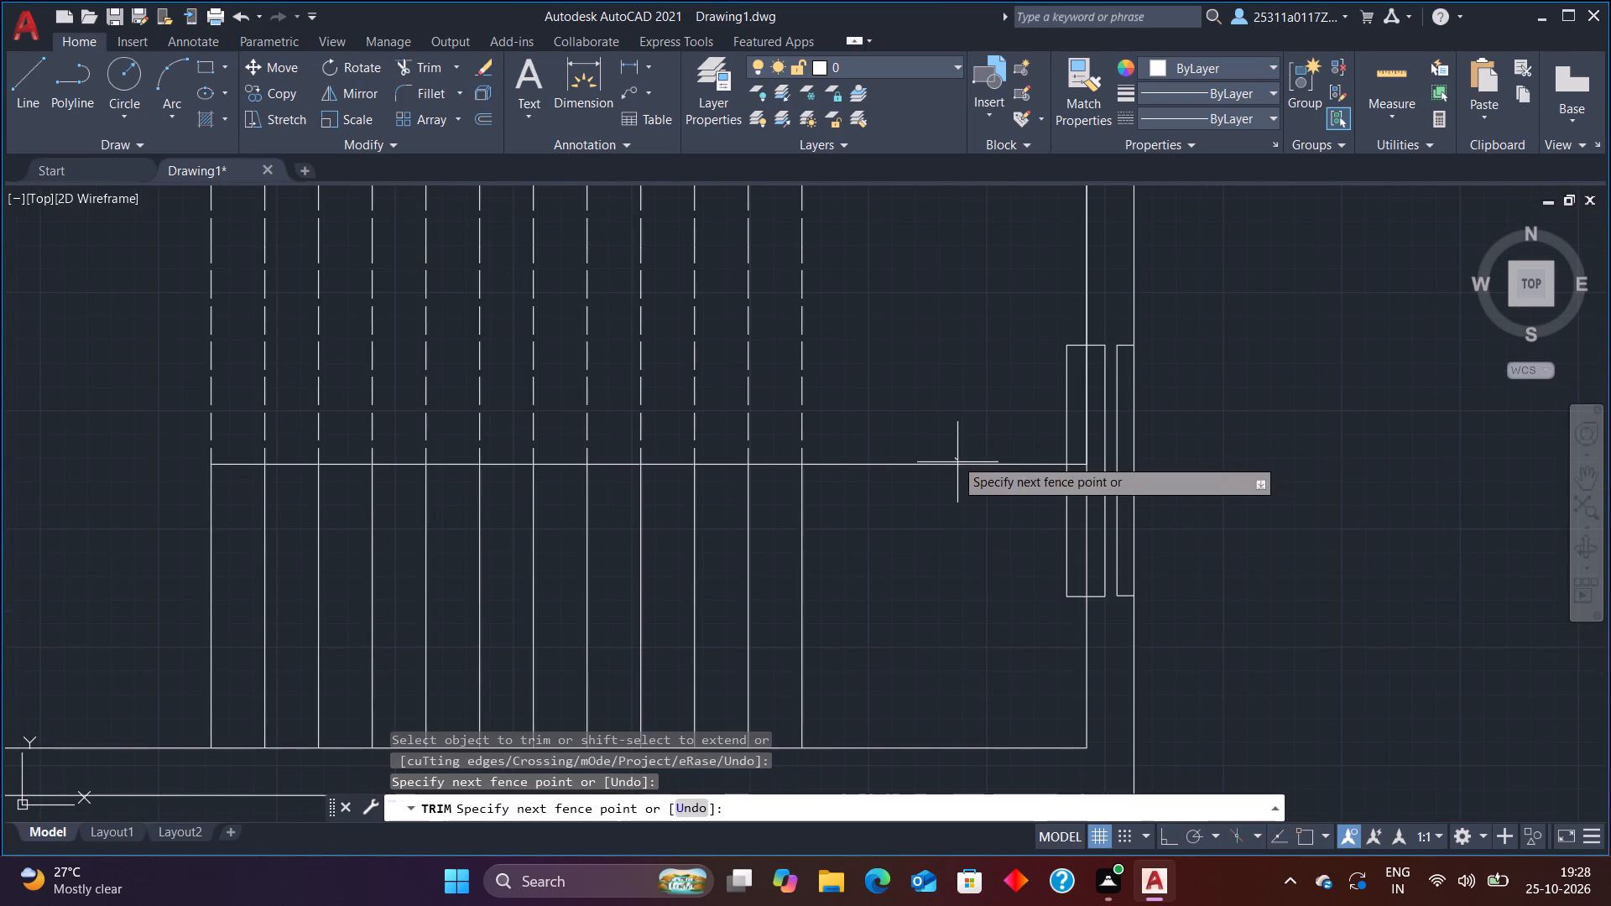
left_click_drag(957, 466, 957, 482)
left_click(957, 482)
Trim off the part of the rectangle and the leftover dividing-line stub that project into the room past the right wall's inner line.
left_click(1069, 465)
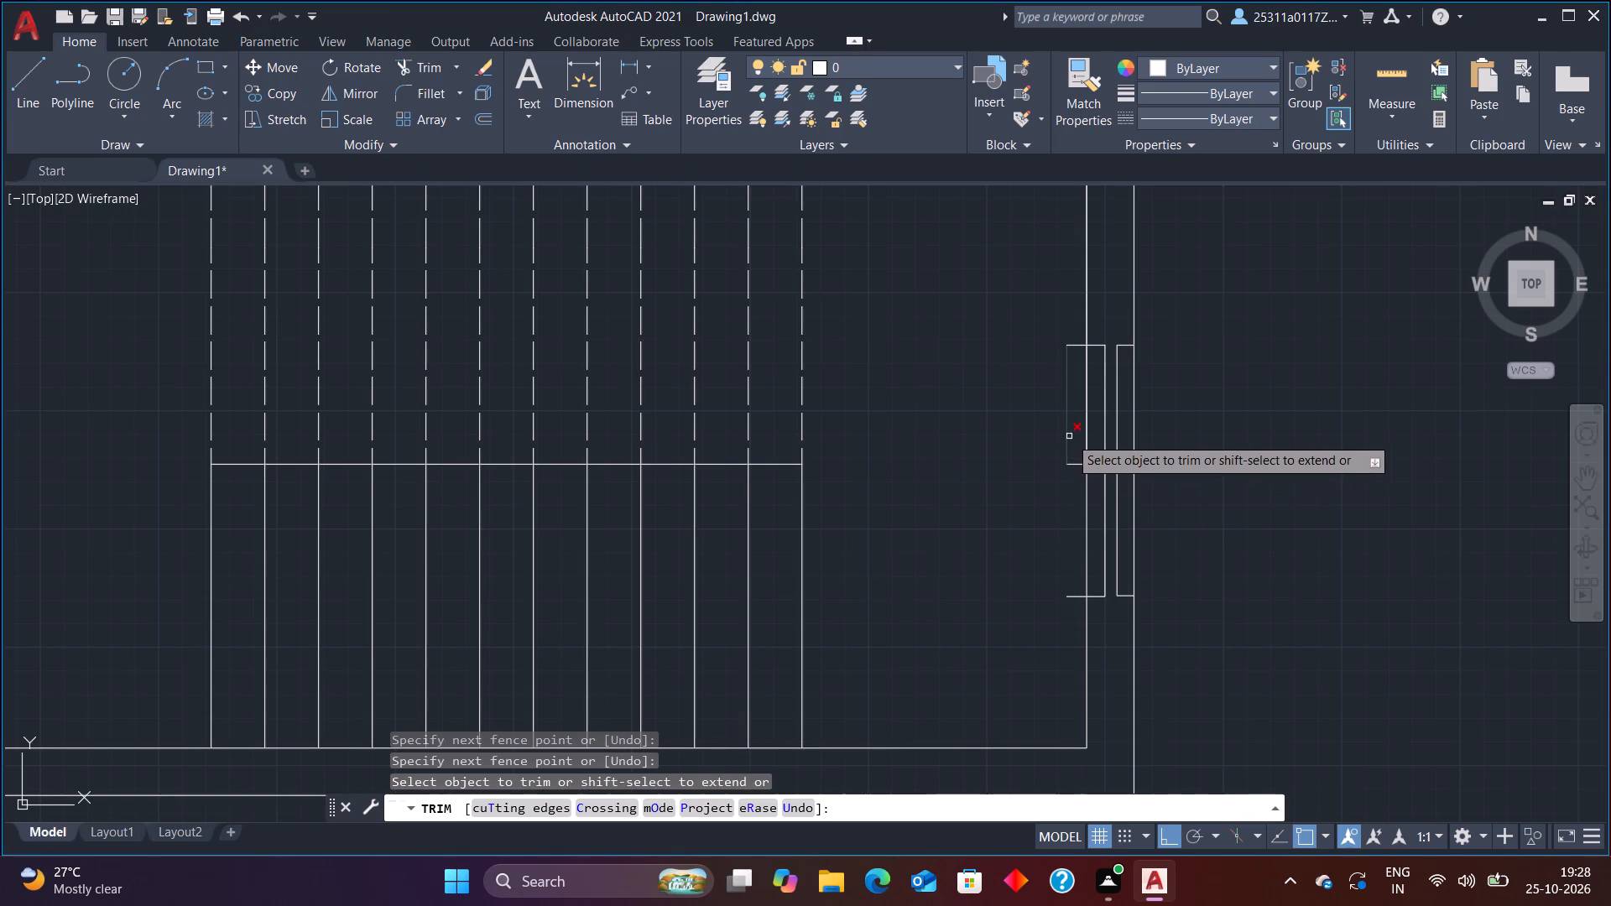
left_click(1069, 436)
left_click(1072, 467)
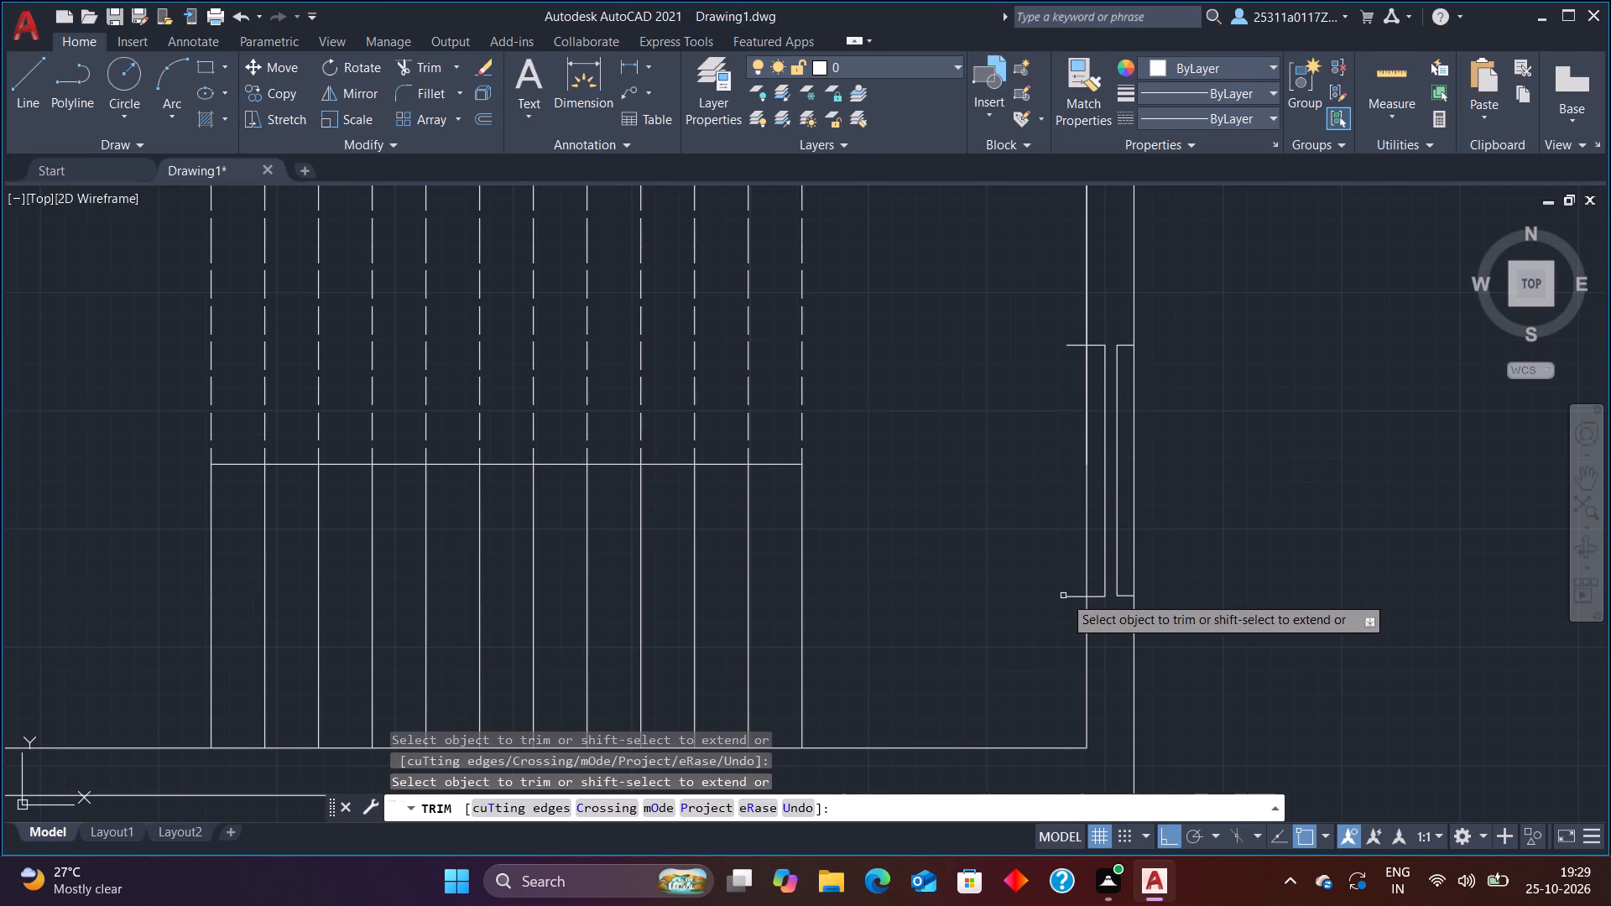
left_click(1066, 596)
left_click(1065, 347)
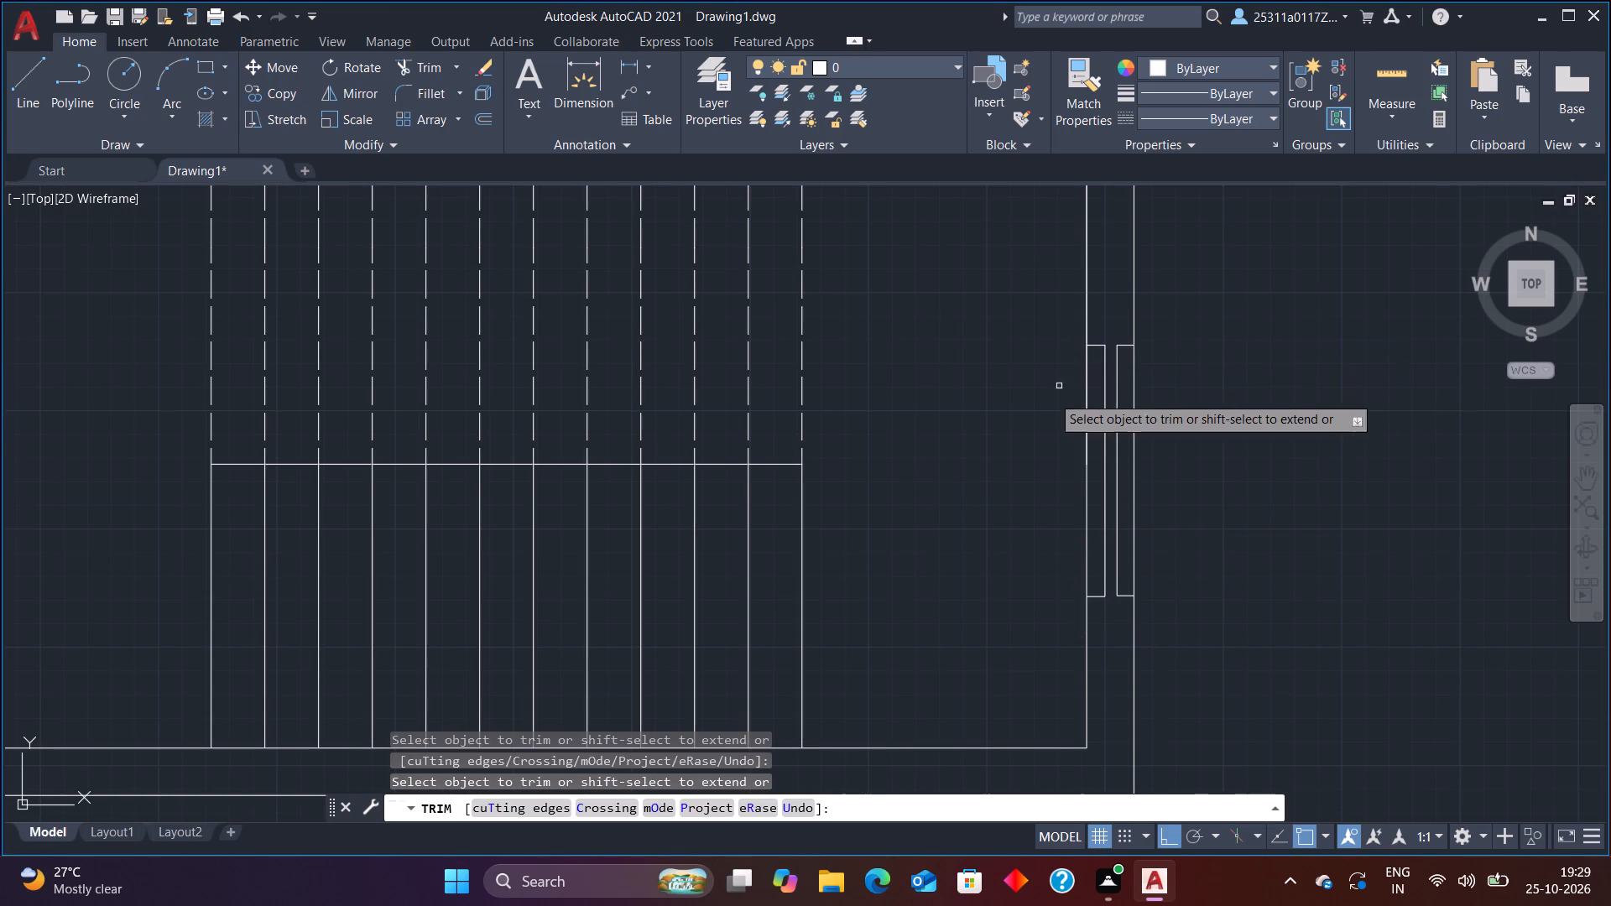
key("Escape")
scroll(998, 466, "down", 1)
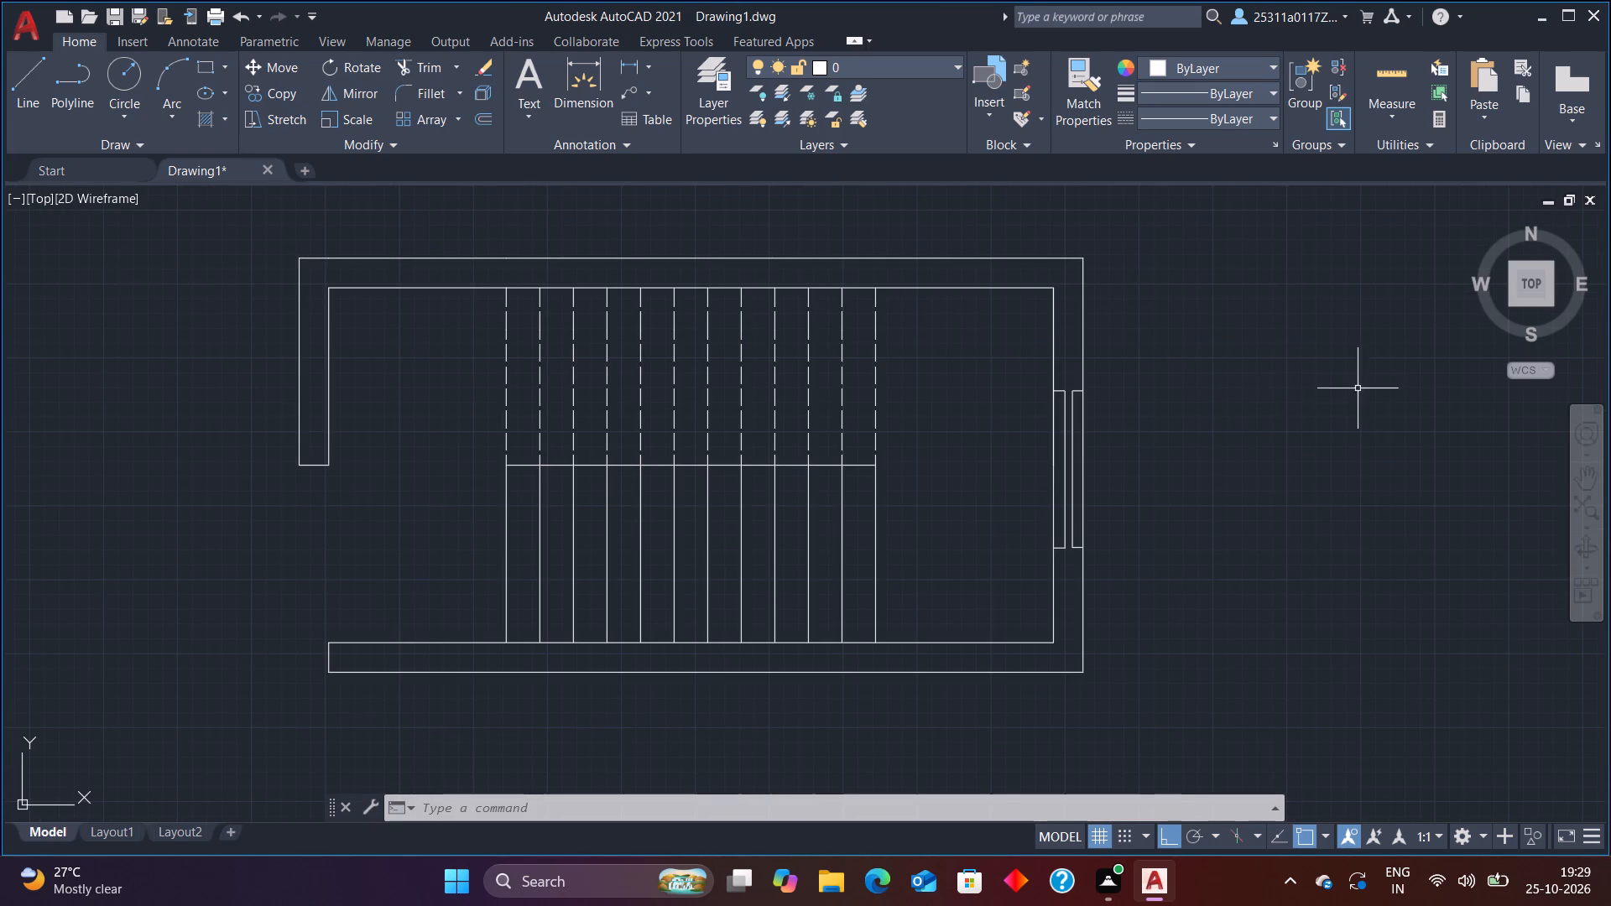
key("Escape")
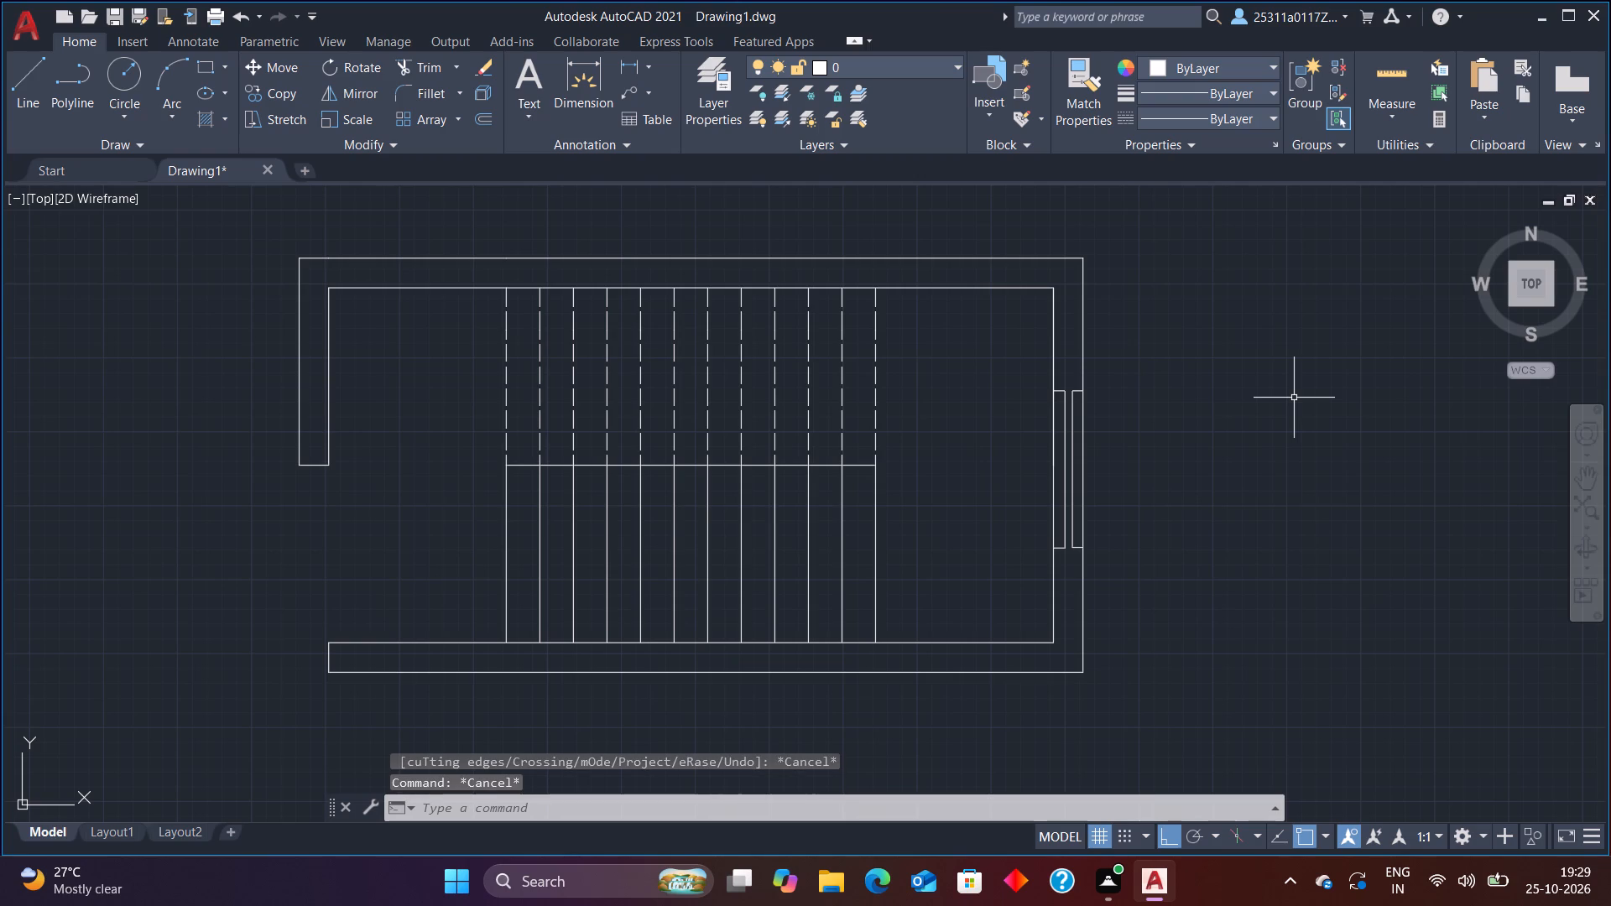
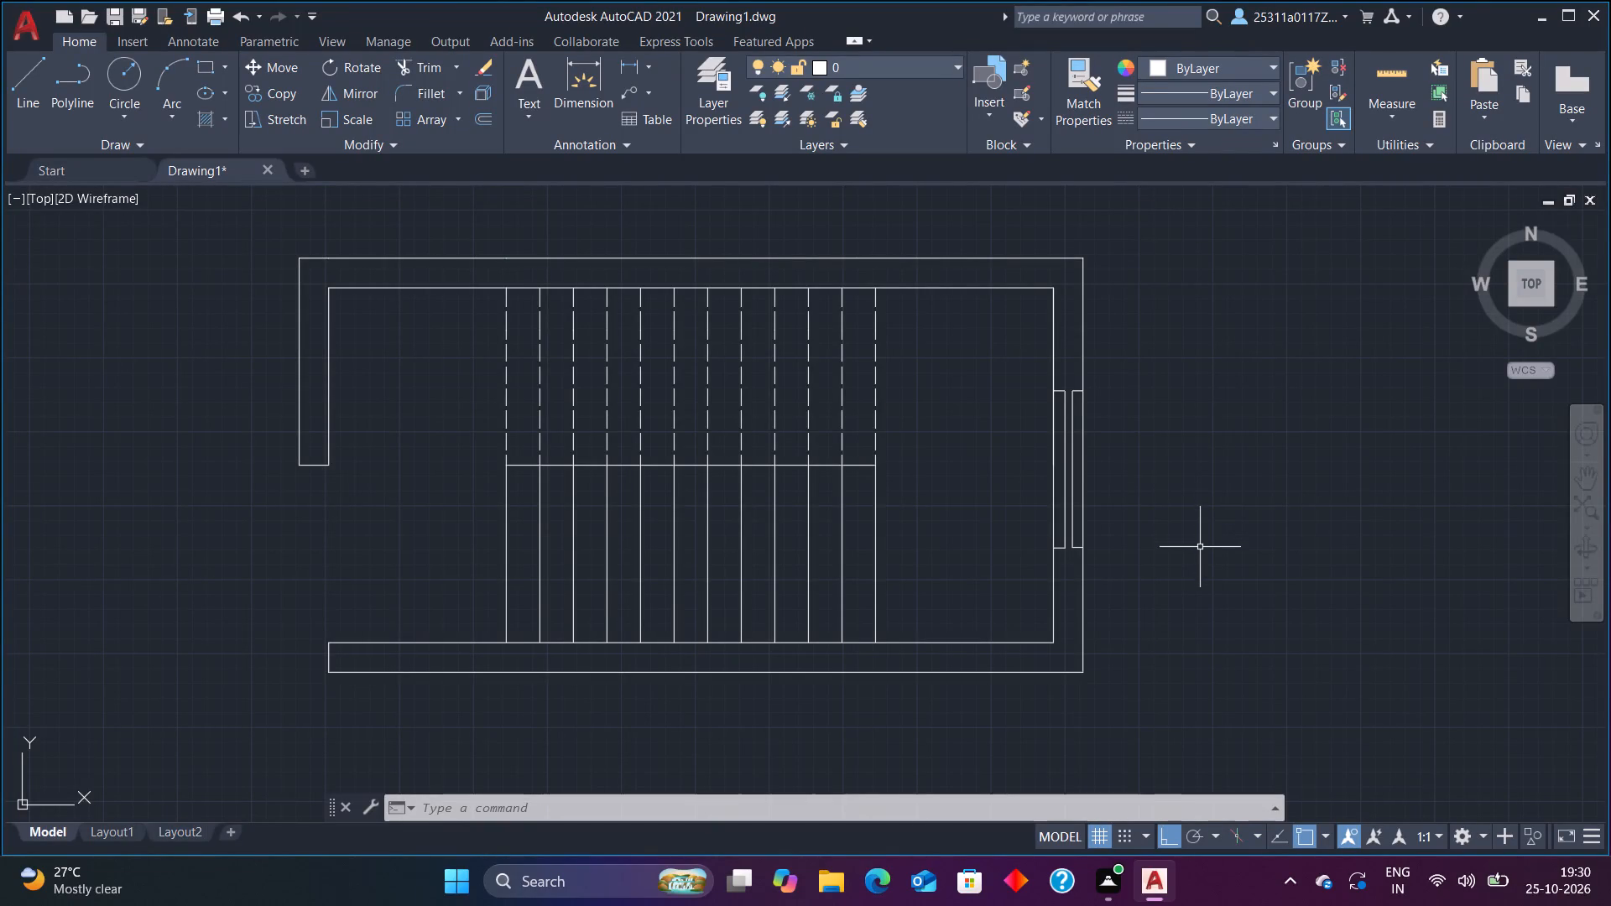
Draw a 165-unit vertical line upward, starting about 32 units directly above the plan's outer top-left corner.
scroll(610, 668, "up", 1)
scroll(610, 668, "down", 2)
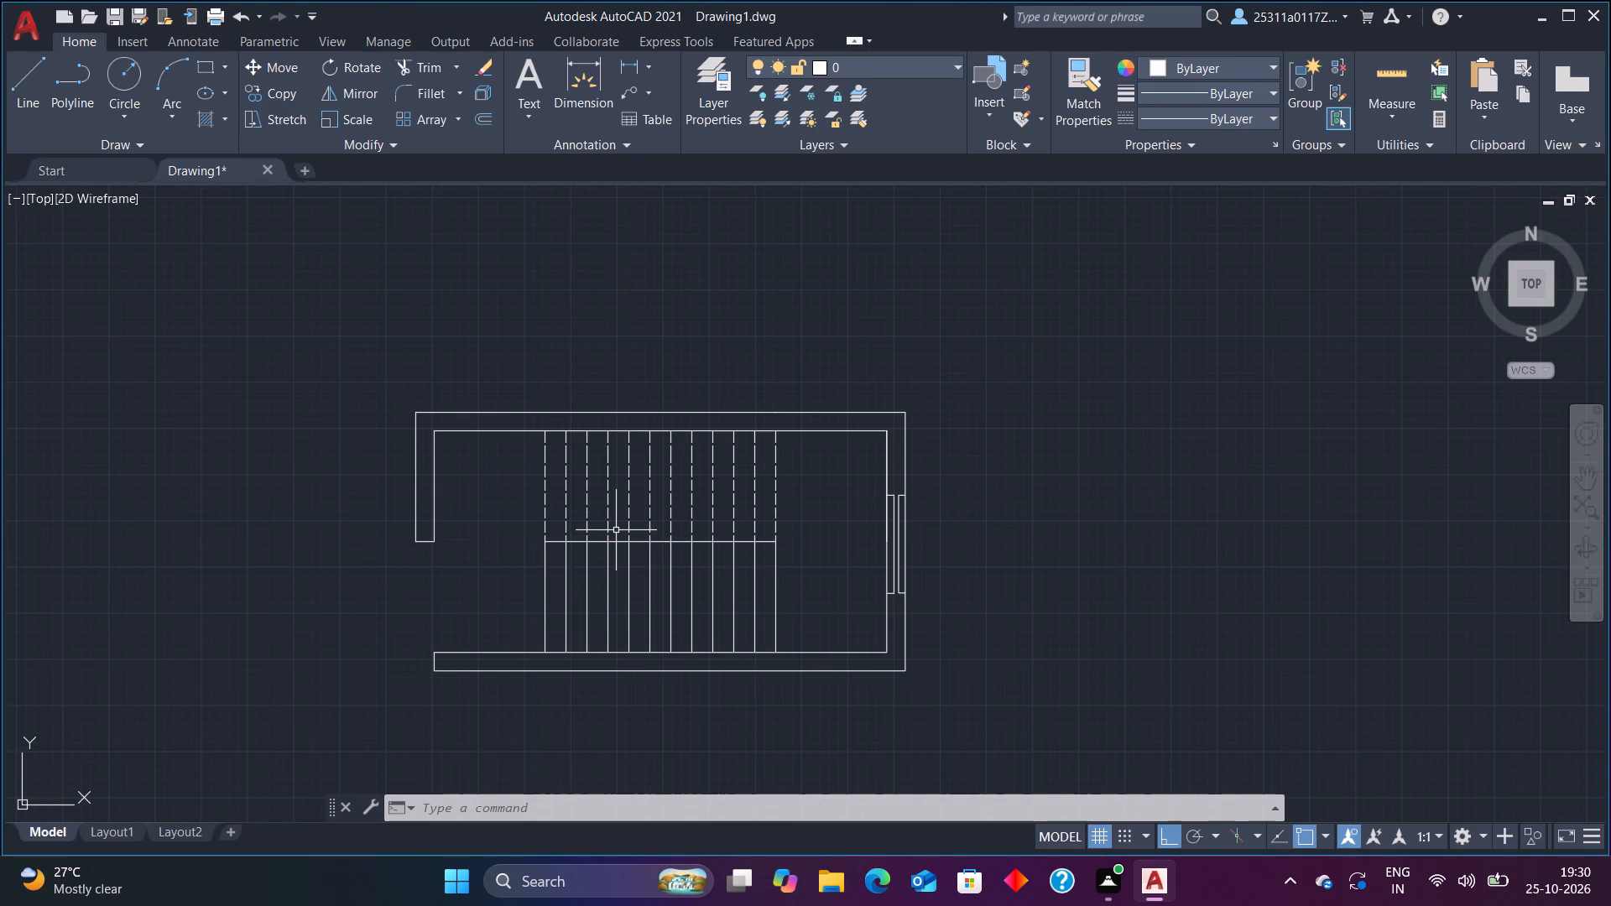
scroll(416, 372, "up", 2)
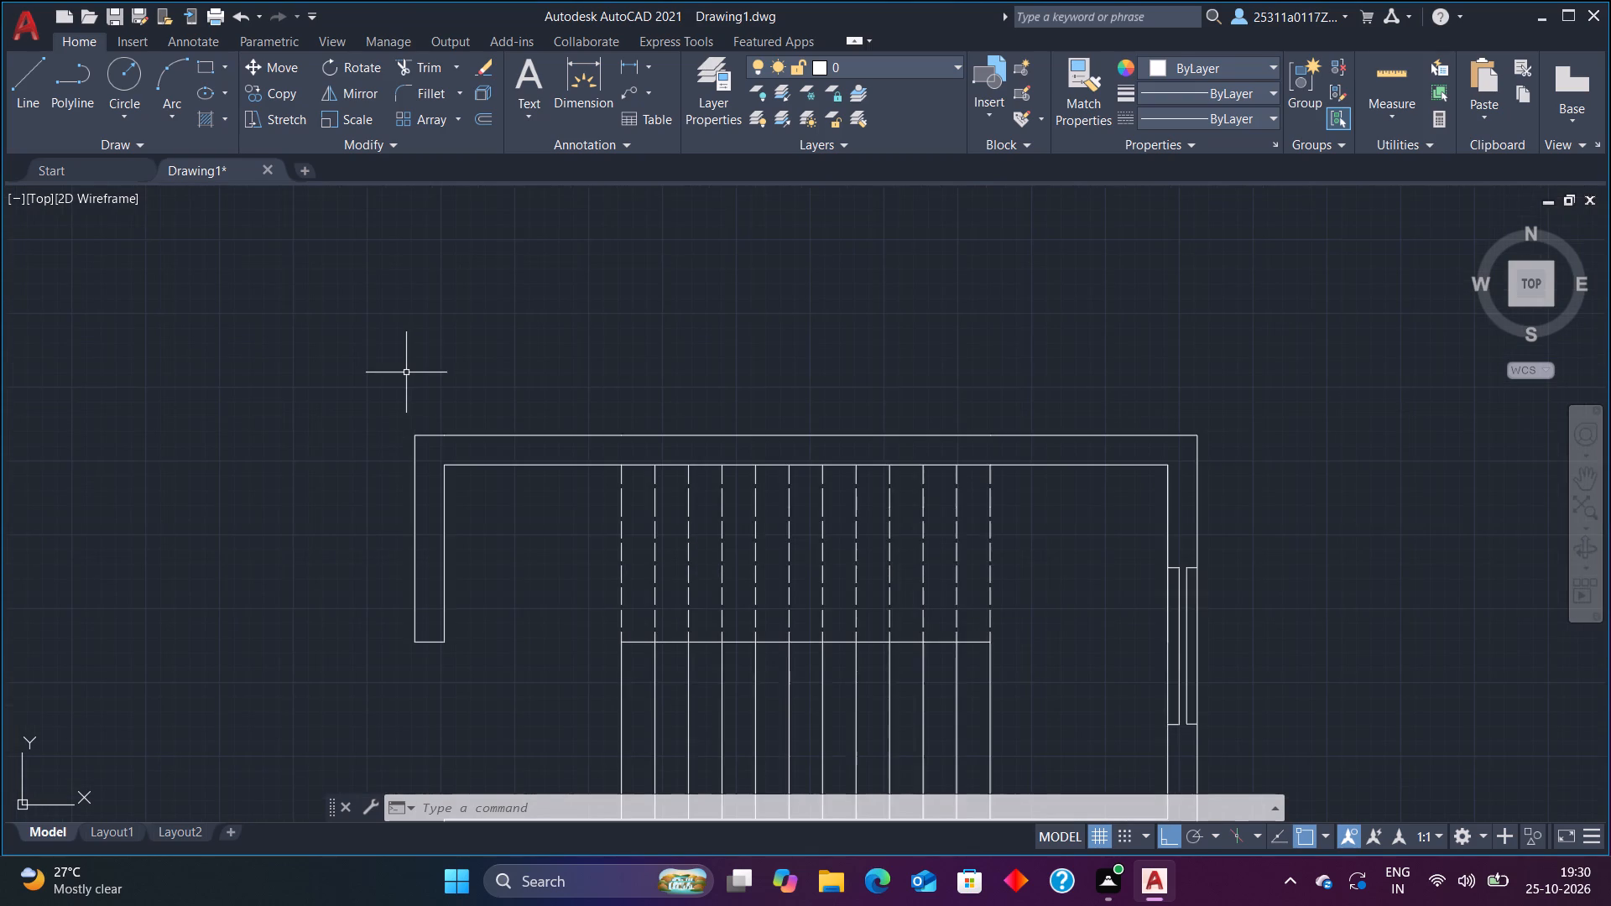
scroll(405, 377, "down", 2)
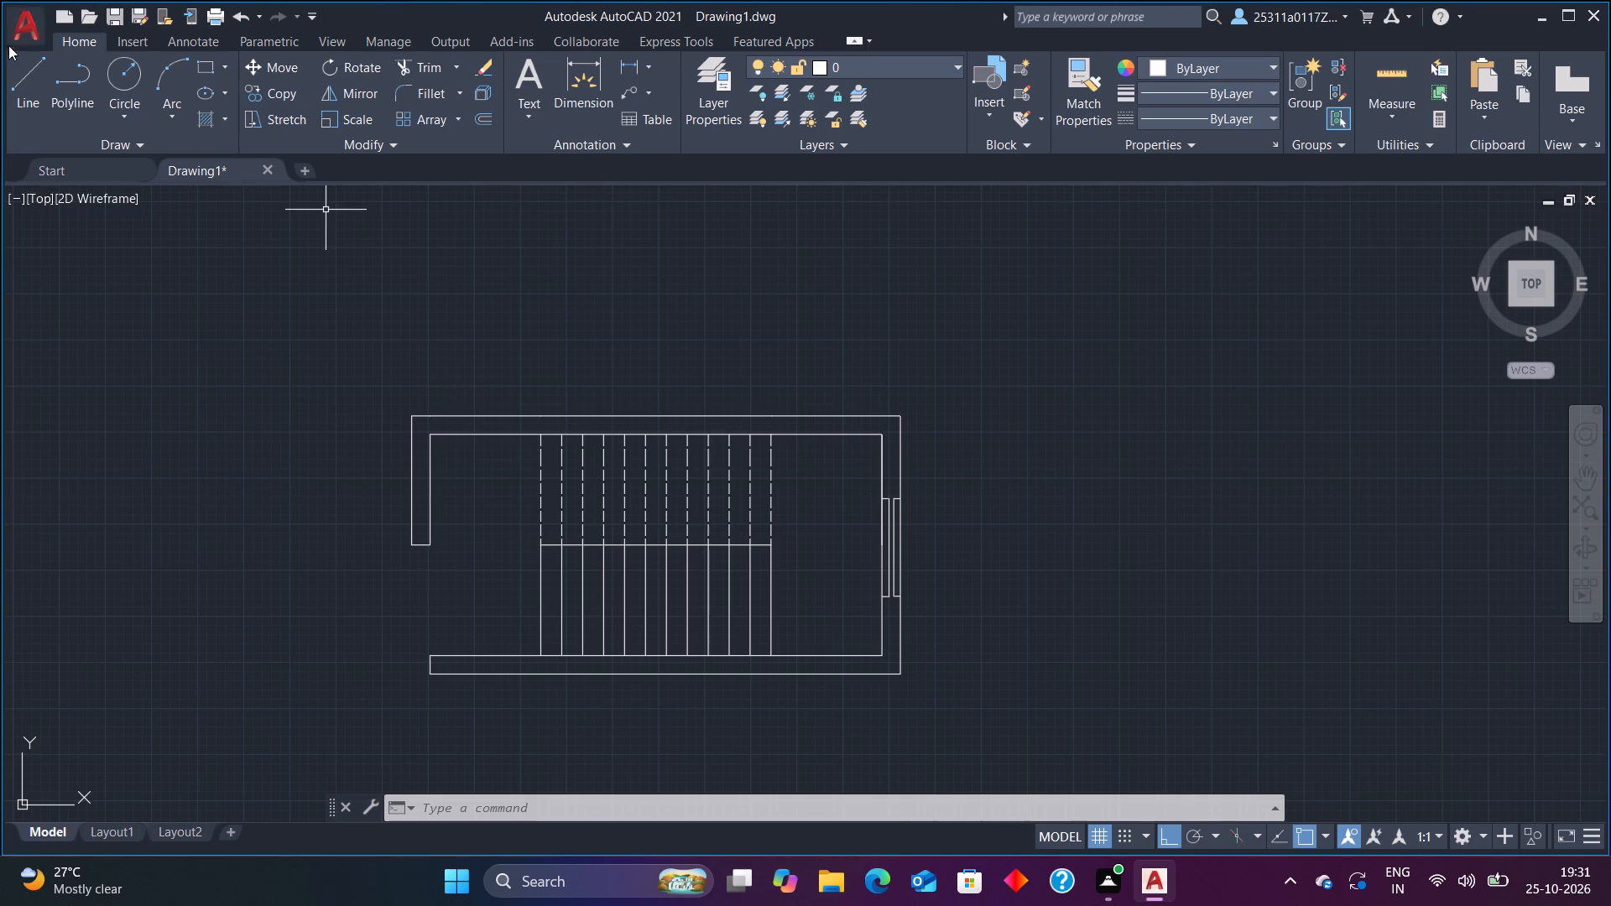
left_click(20, 96)
scroll(328, 402, "up", 1)
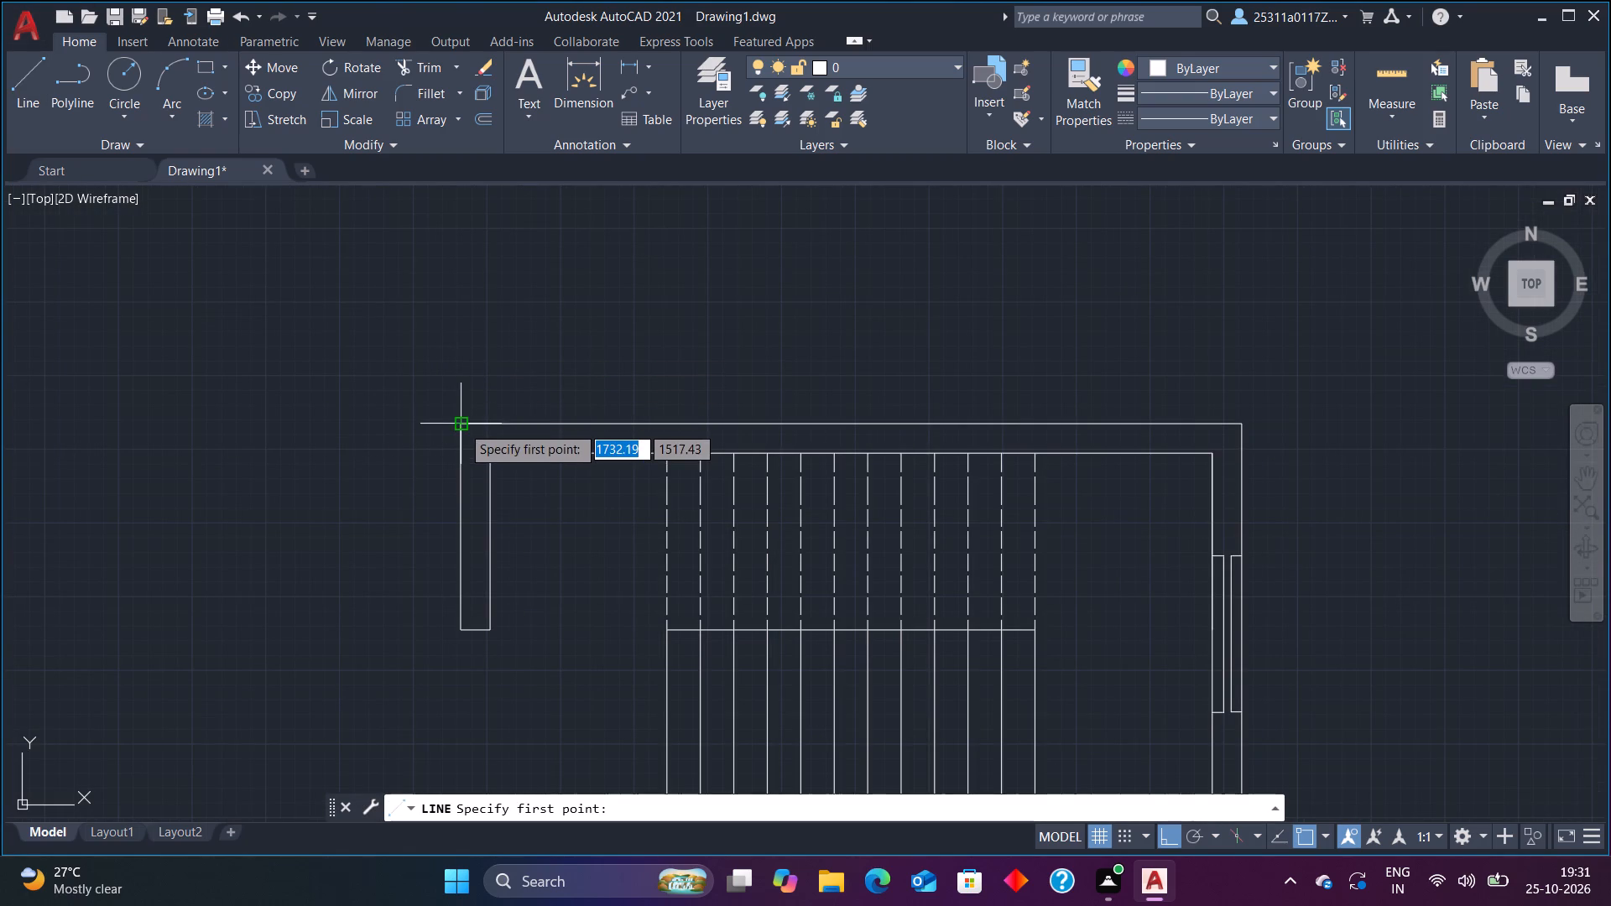
left_click(457, 374)
scroll(450, 290, "down", 2)
scroll(450, 290, "up", 1)
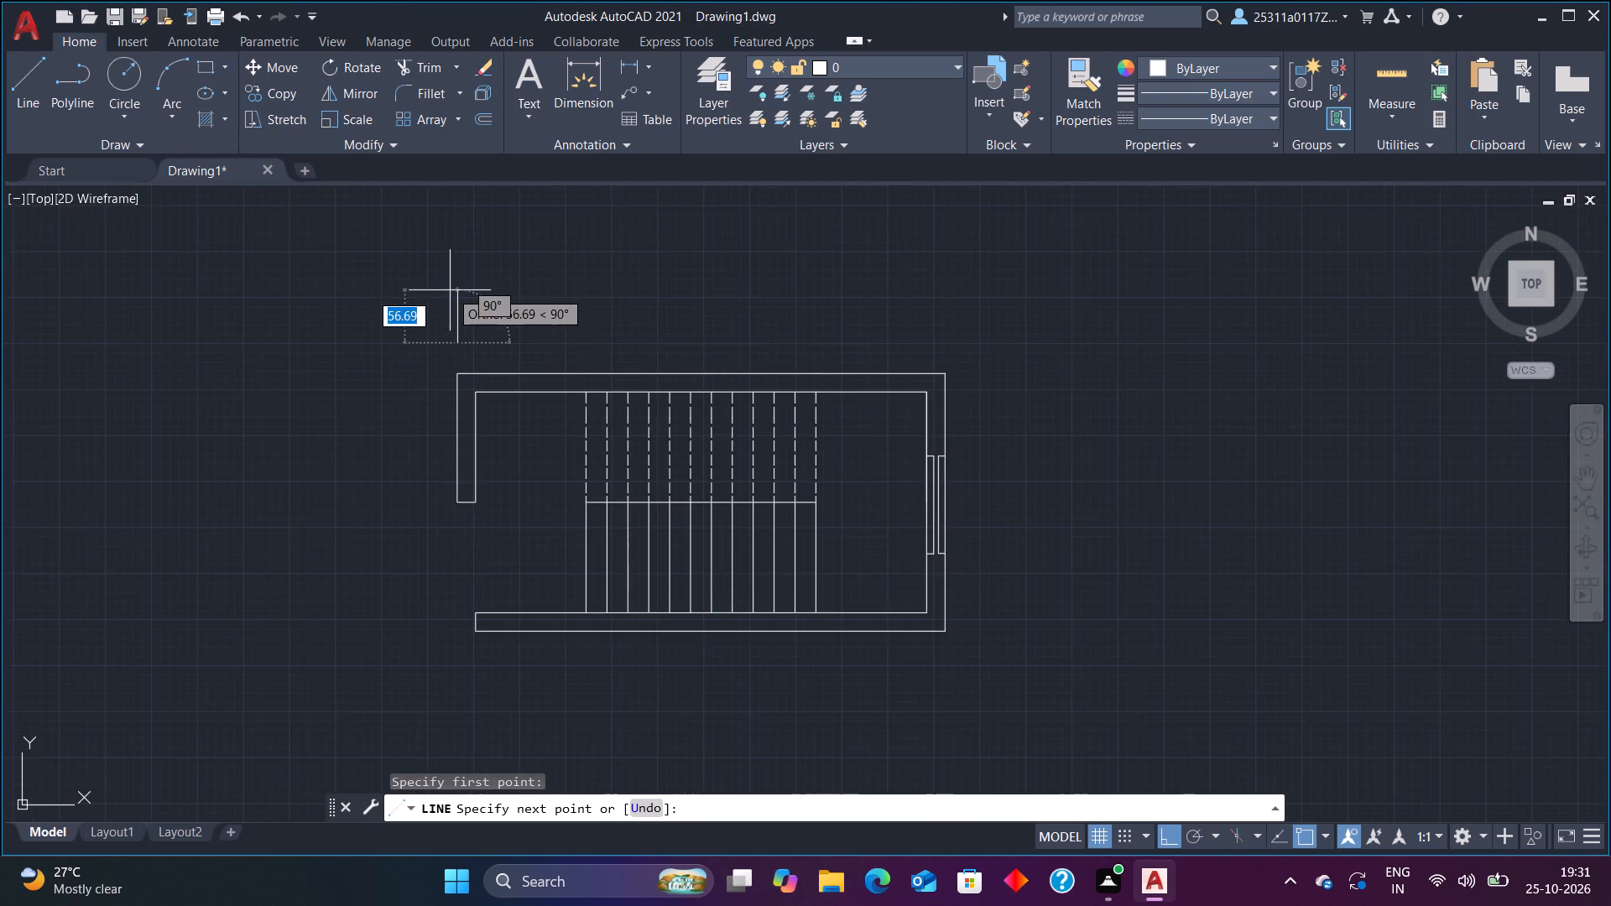
scroll(450, 290, "down", 3)
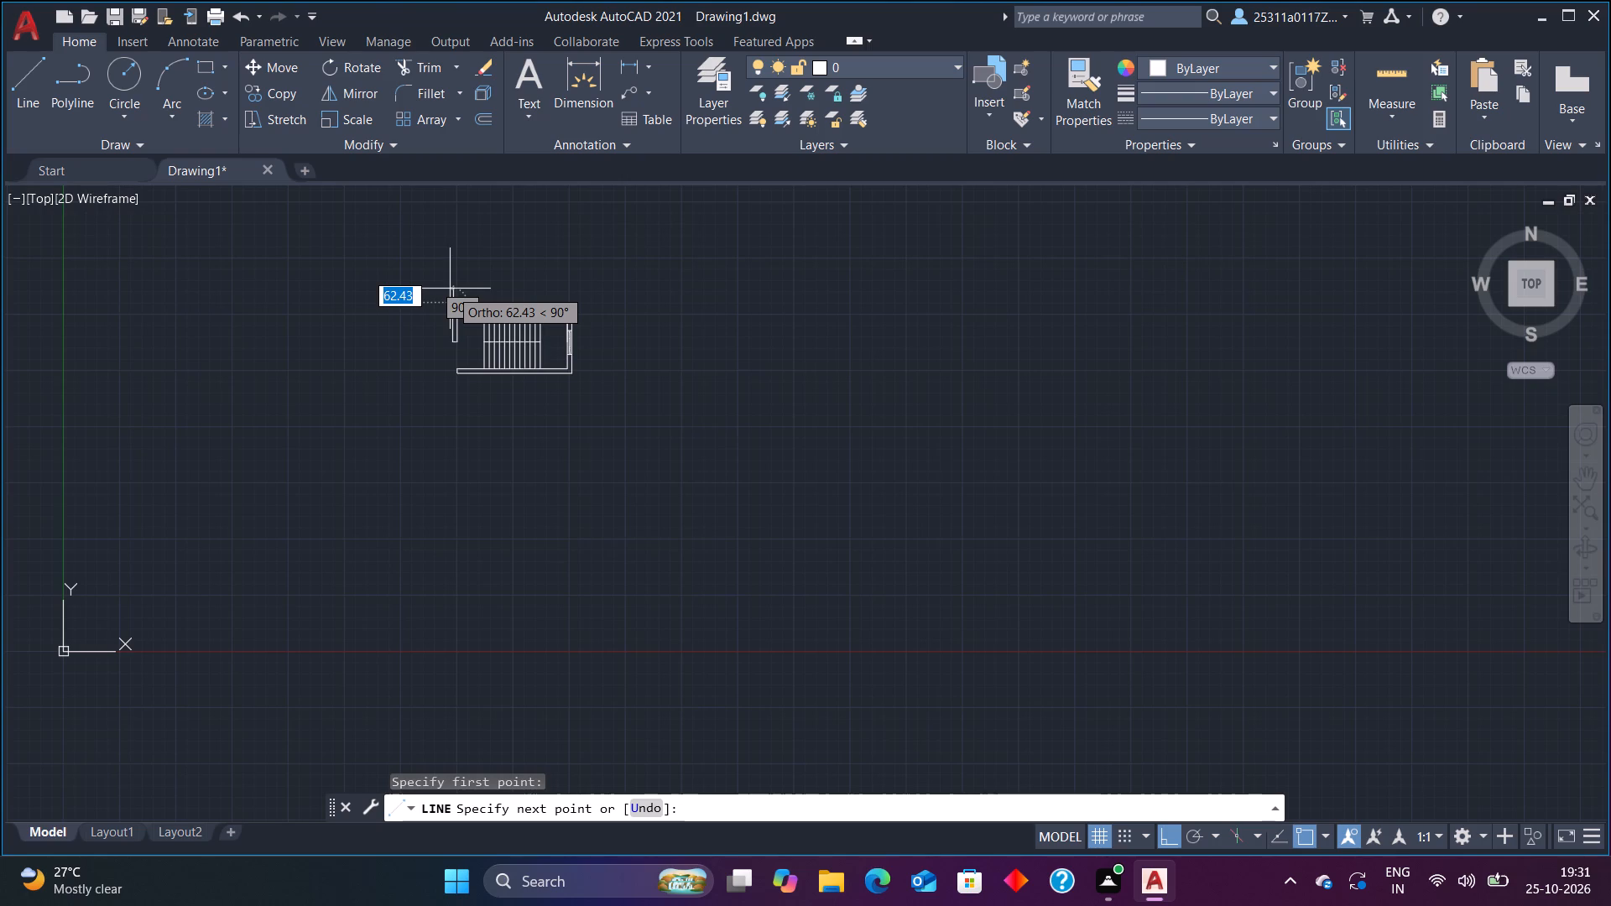
scroll(450, 289, "down", 2)
scroll(450, 289, "up", 4)
scroll(450, 289, "down", 2)
scroll(464, 273, "up", 3)
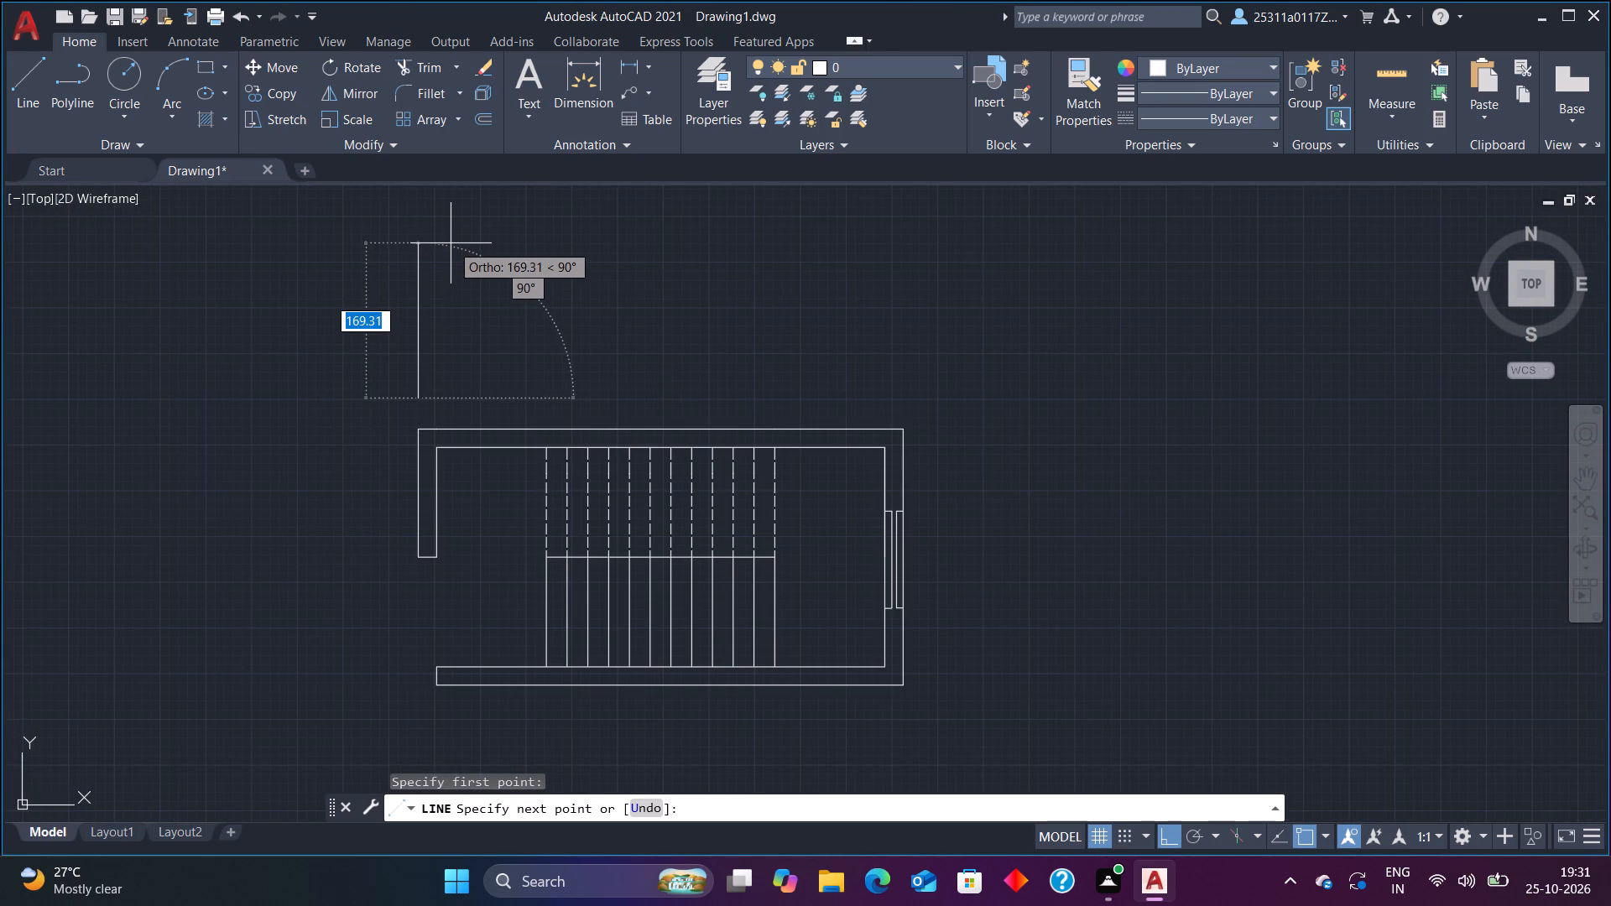
type("165")
key("Return")
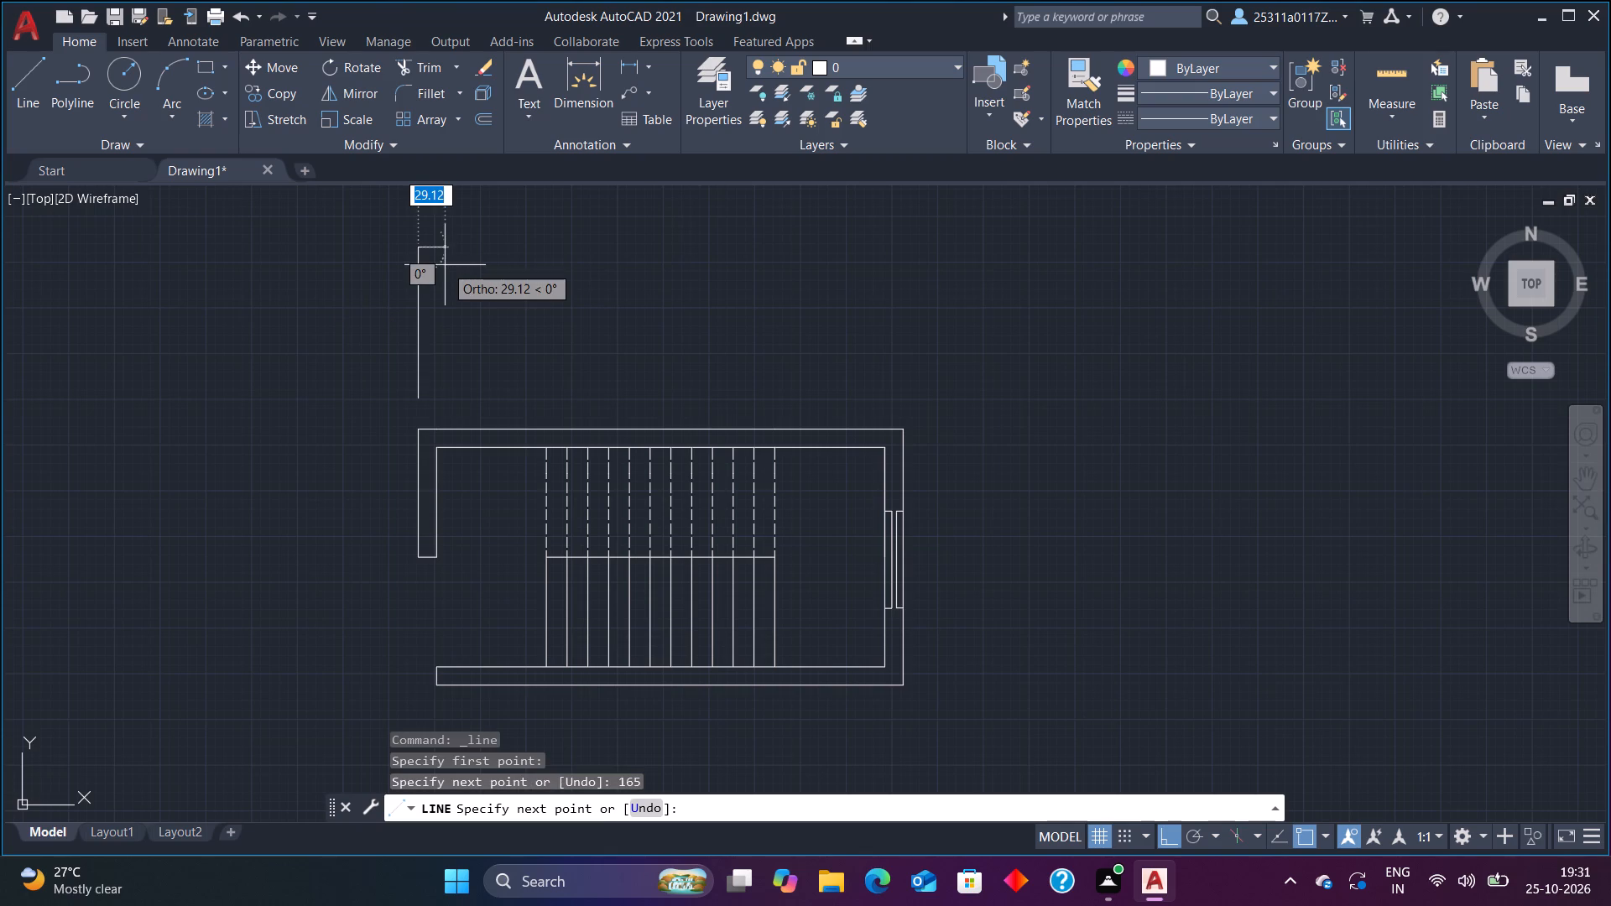
Continue the line straight up from its upper end with a second 165-unit vertical segment.
scroll(405, 181, "down", 4)
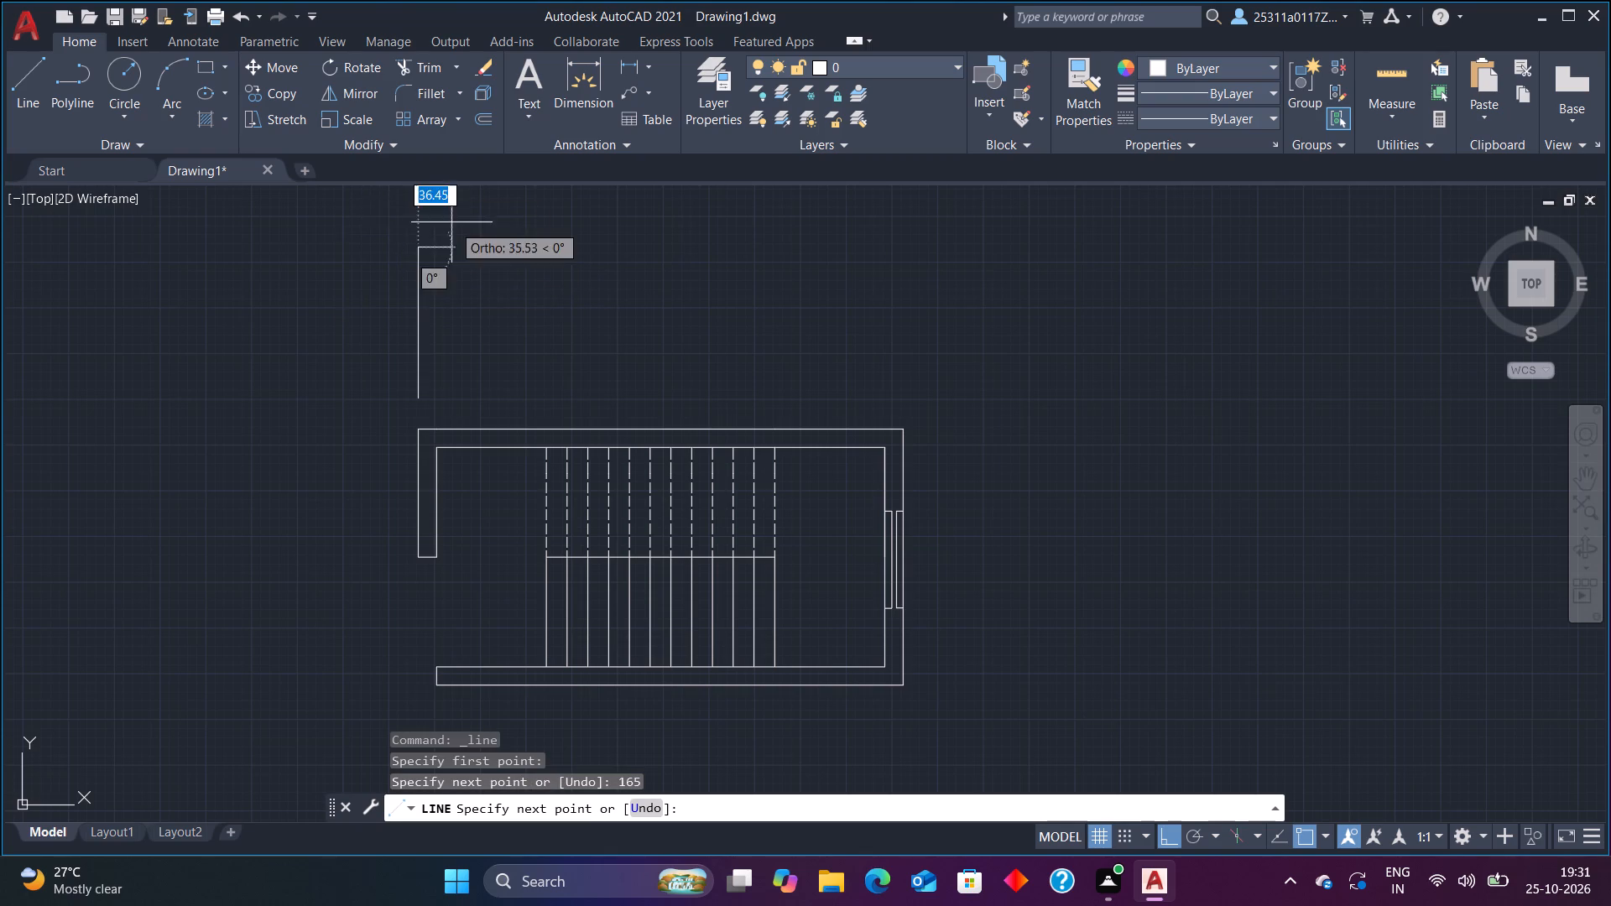
scroll(452, 225, "down", 6)
scroll(445, 213, "up", 3)
scroll(445, 213, "down", 7)
scroll(445, 205, "up", 6)
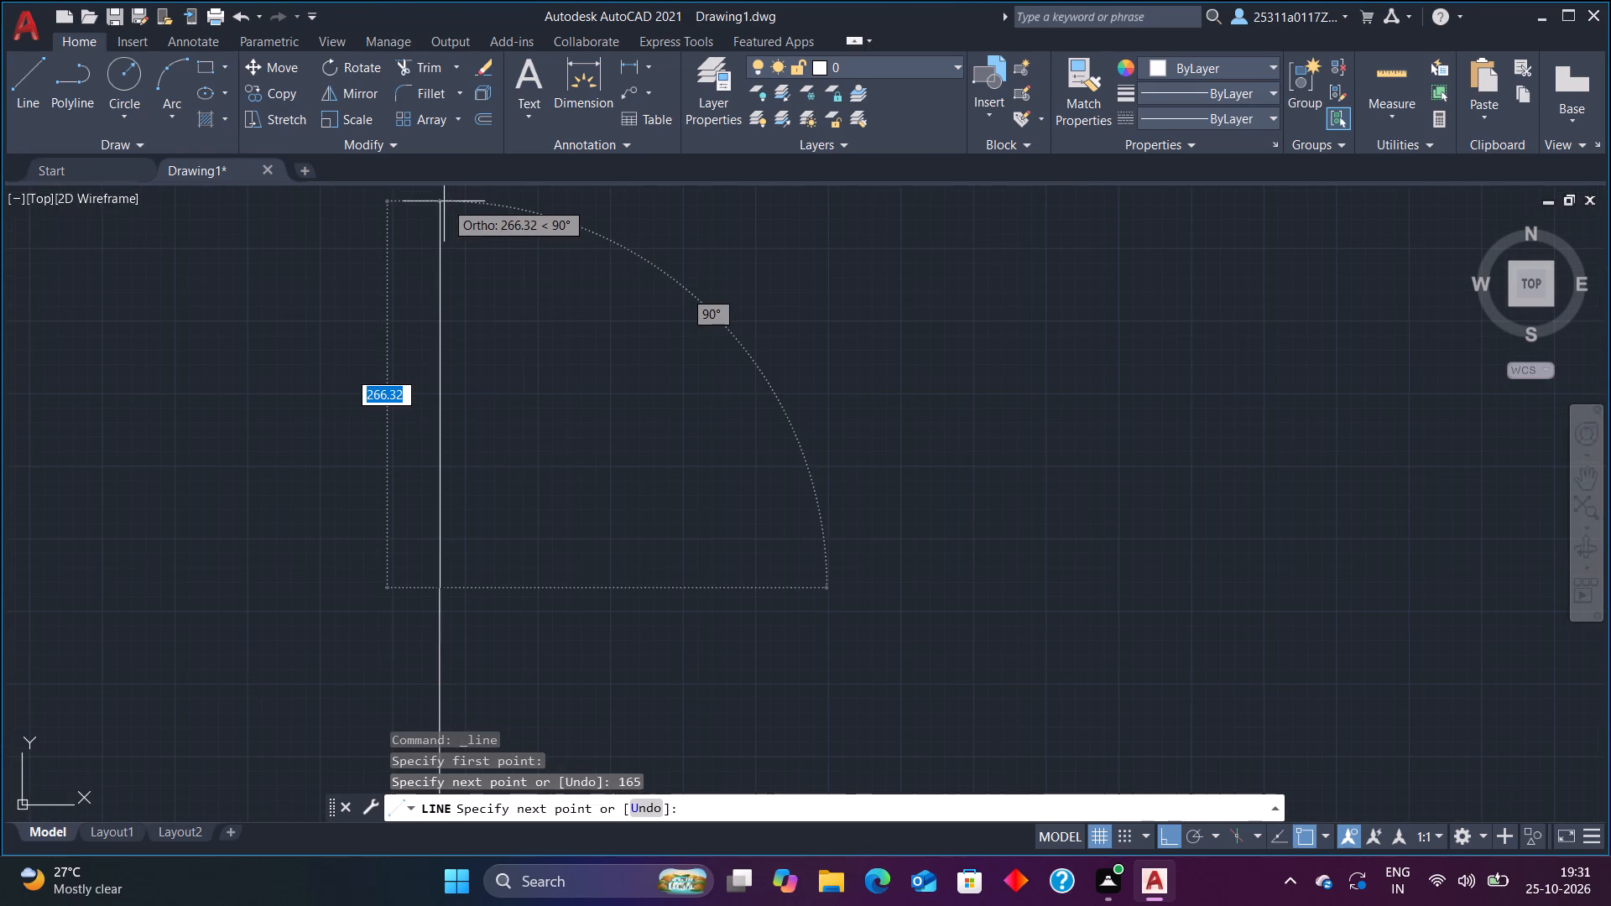
scroll(455, 335, "down", 3)
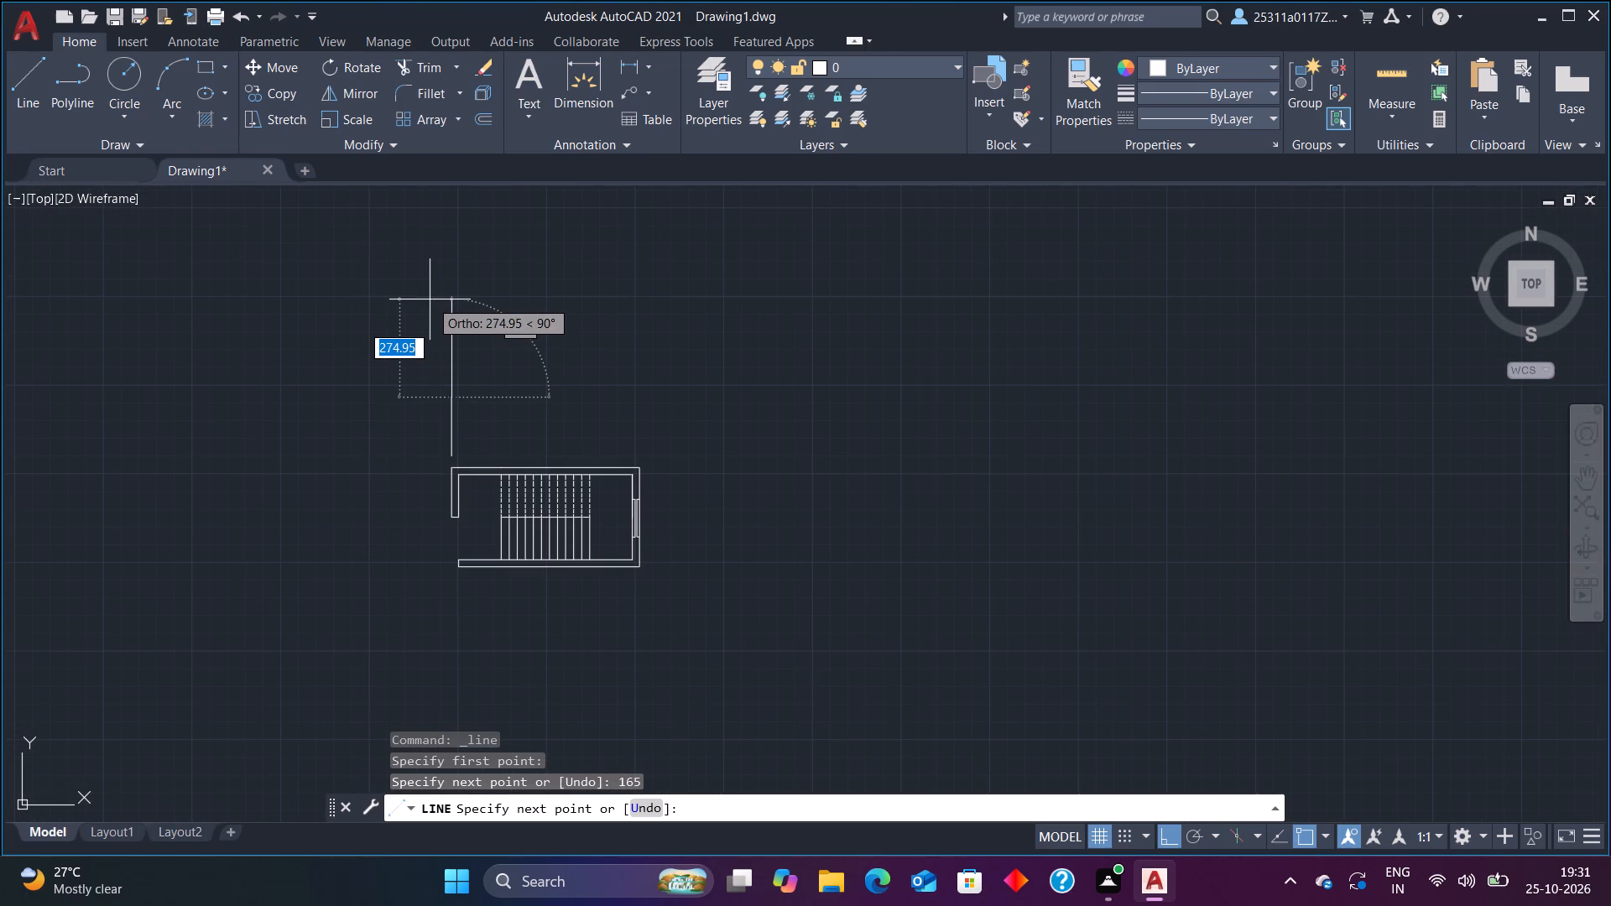
type("165")
key("Return")
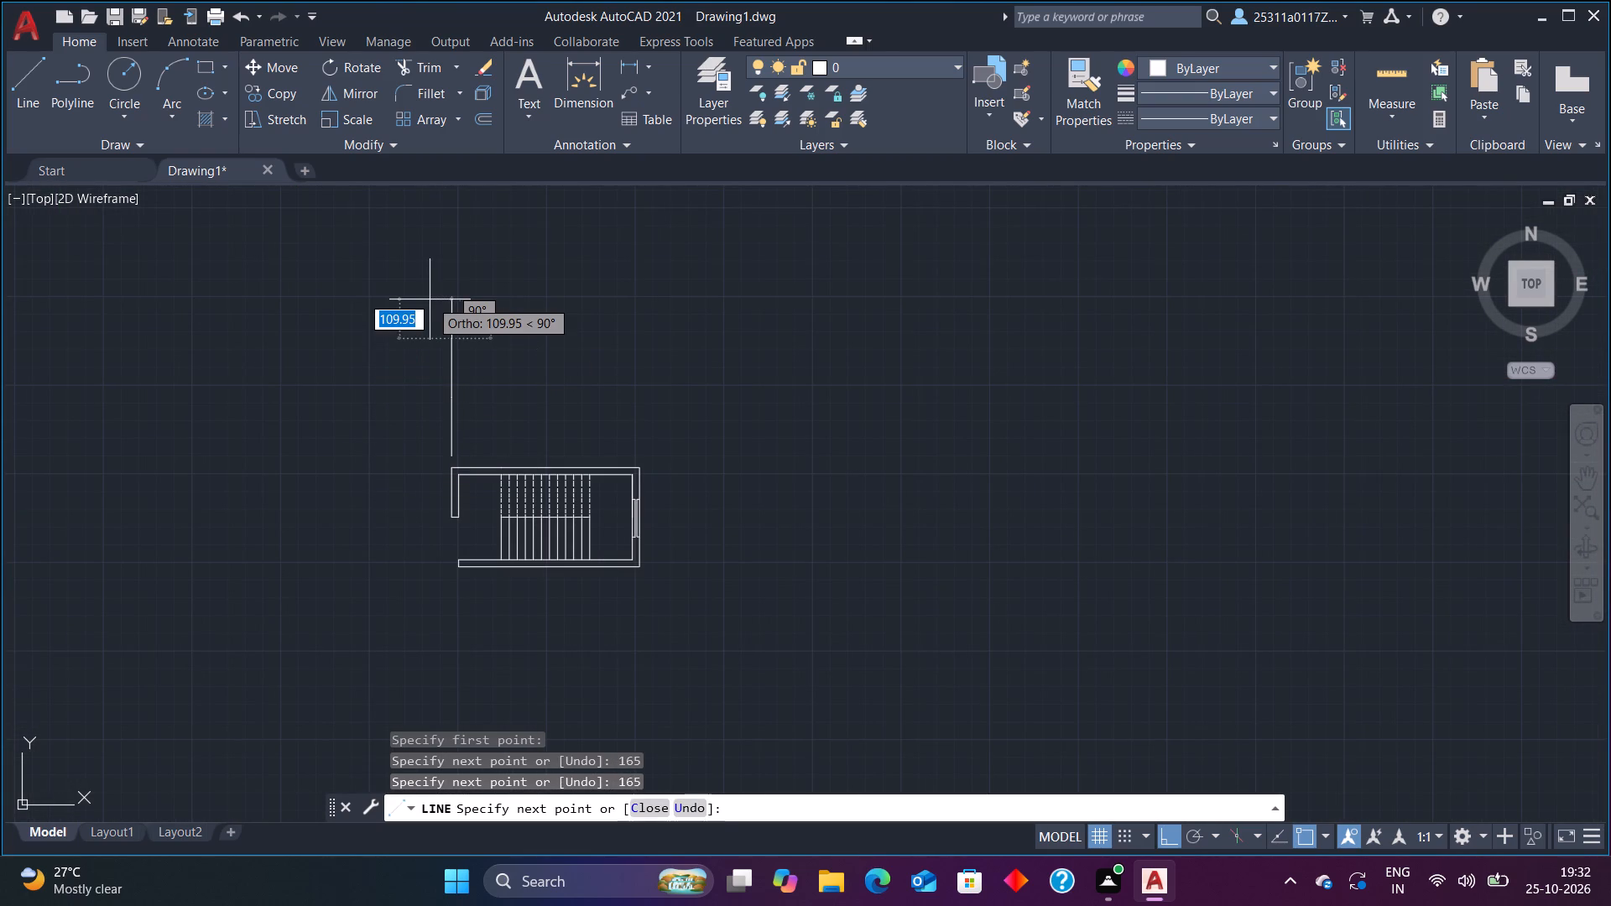
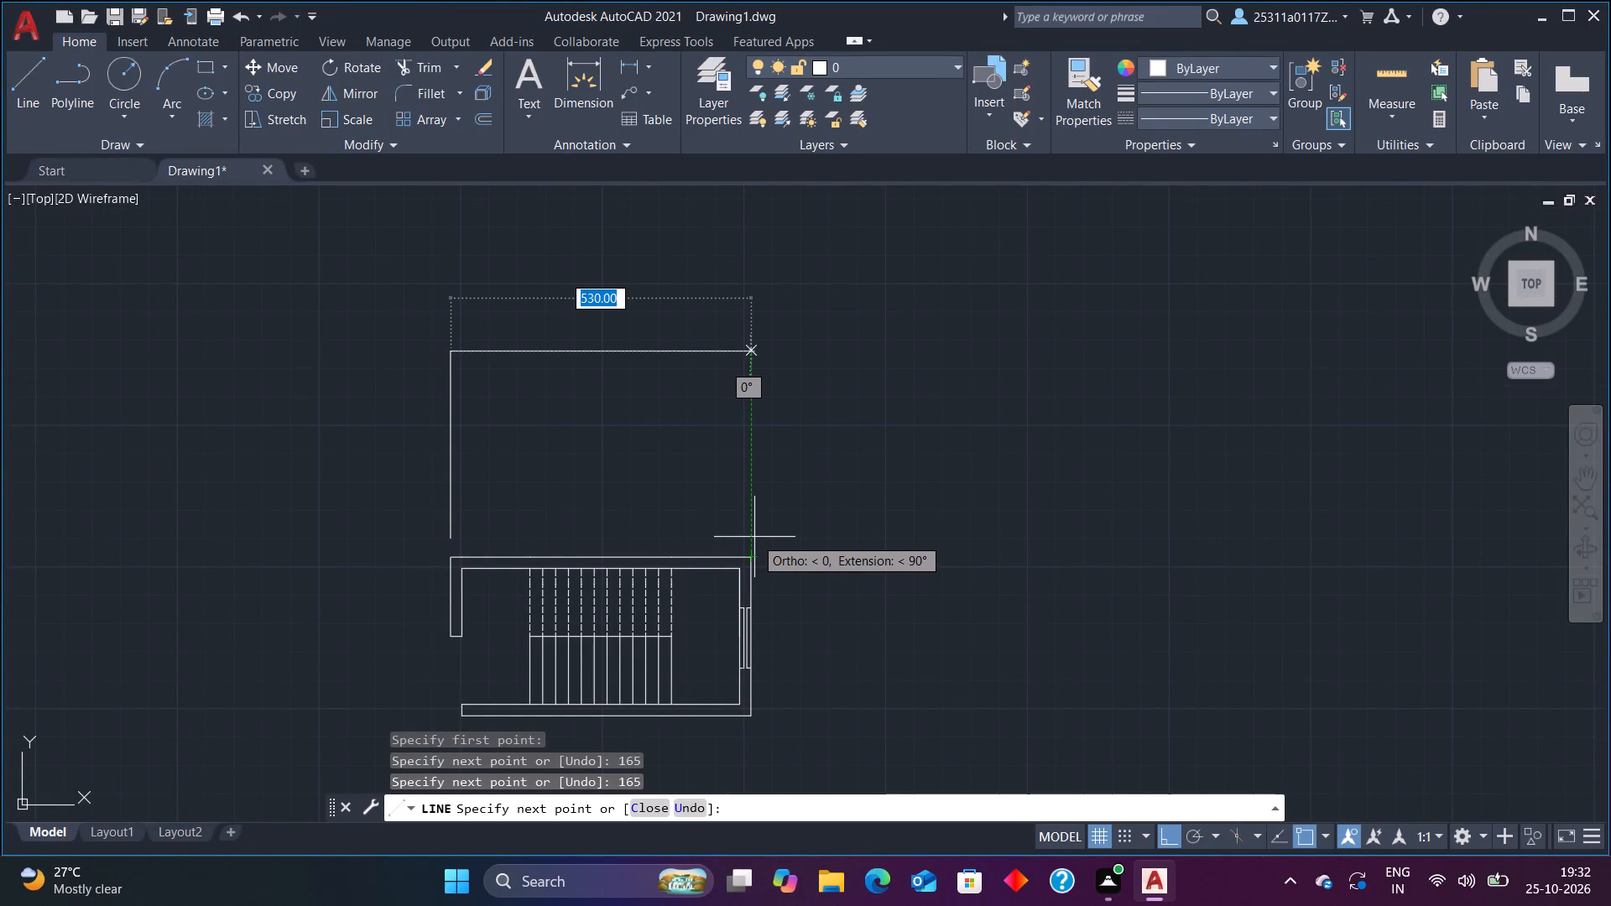
Continue the line 530 units right to align with the plan's outer right edge, and about 332 units straight down.
left_click(750, 352)
scroll(748, 560, "up", 4)
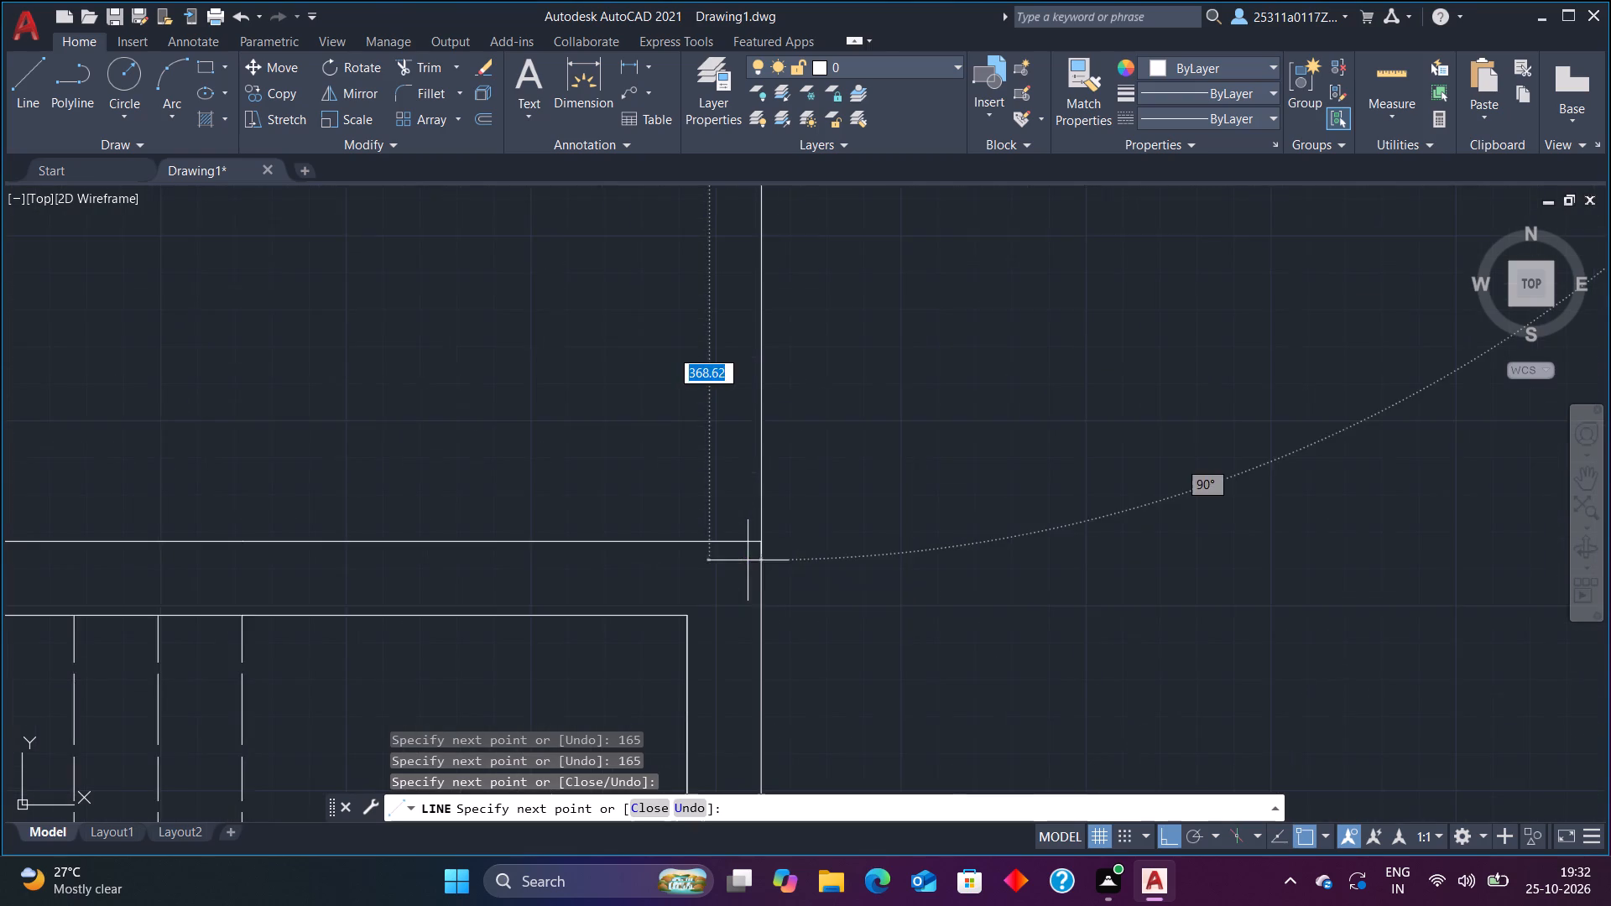
scroll(745, 559, "down", 3)
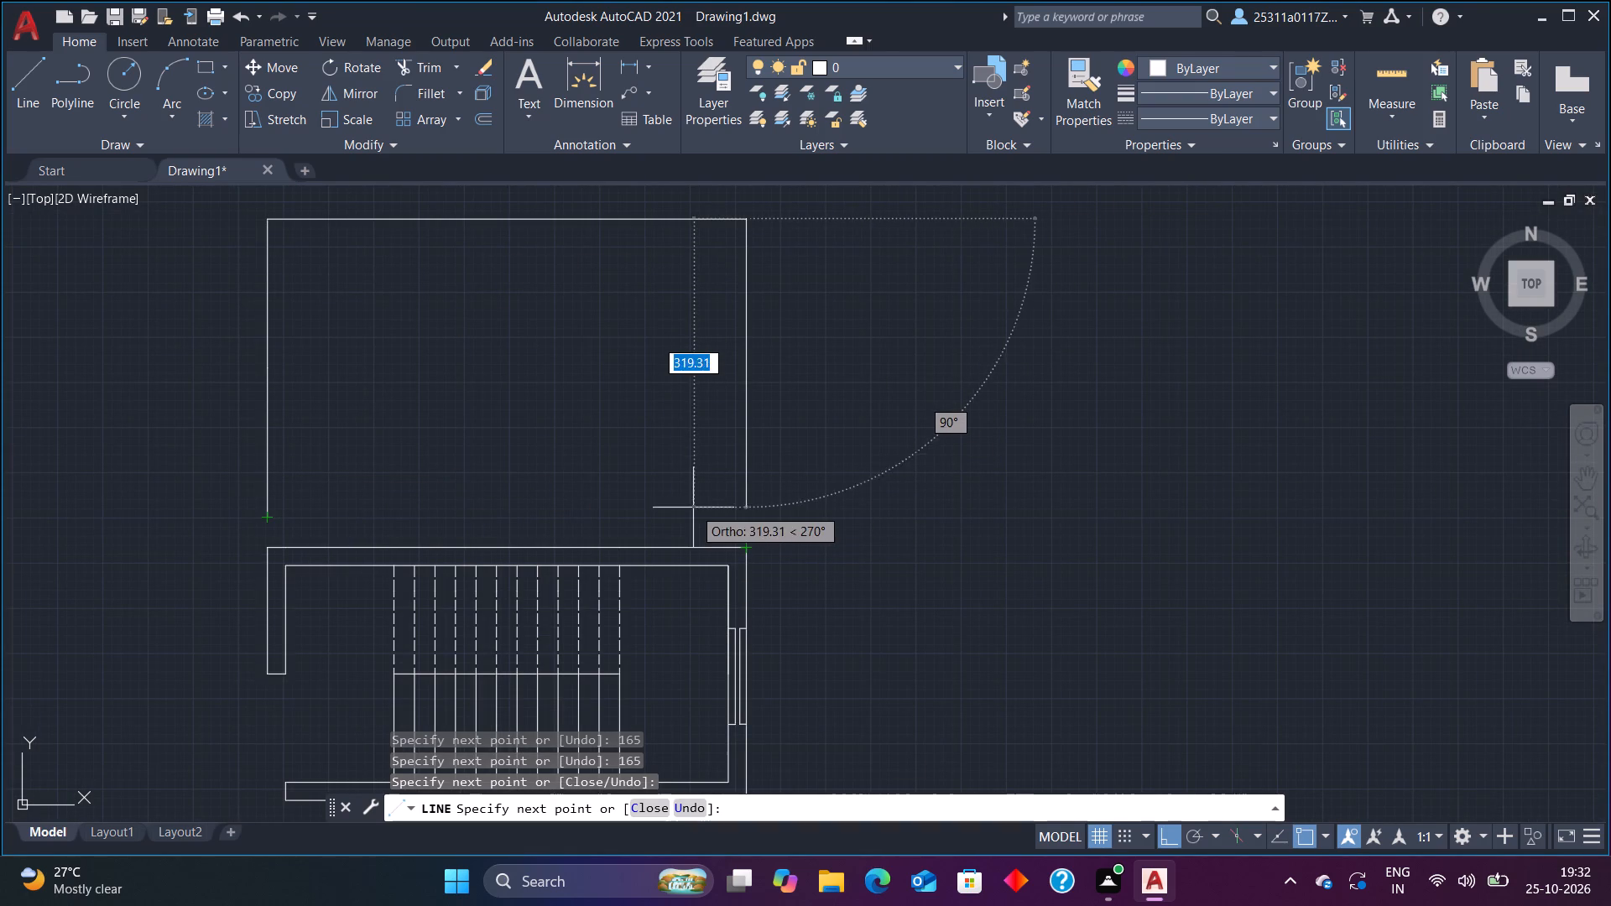
scroll(704, 516, "up", 1)
scroll(704, 516, "down", 1)
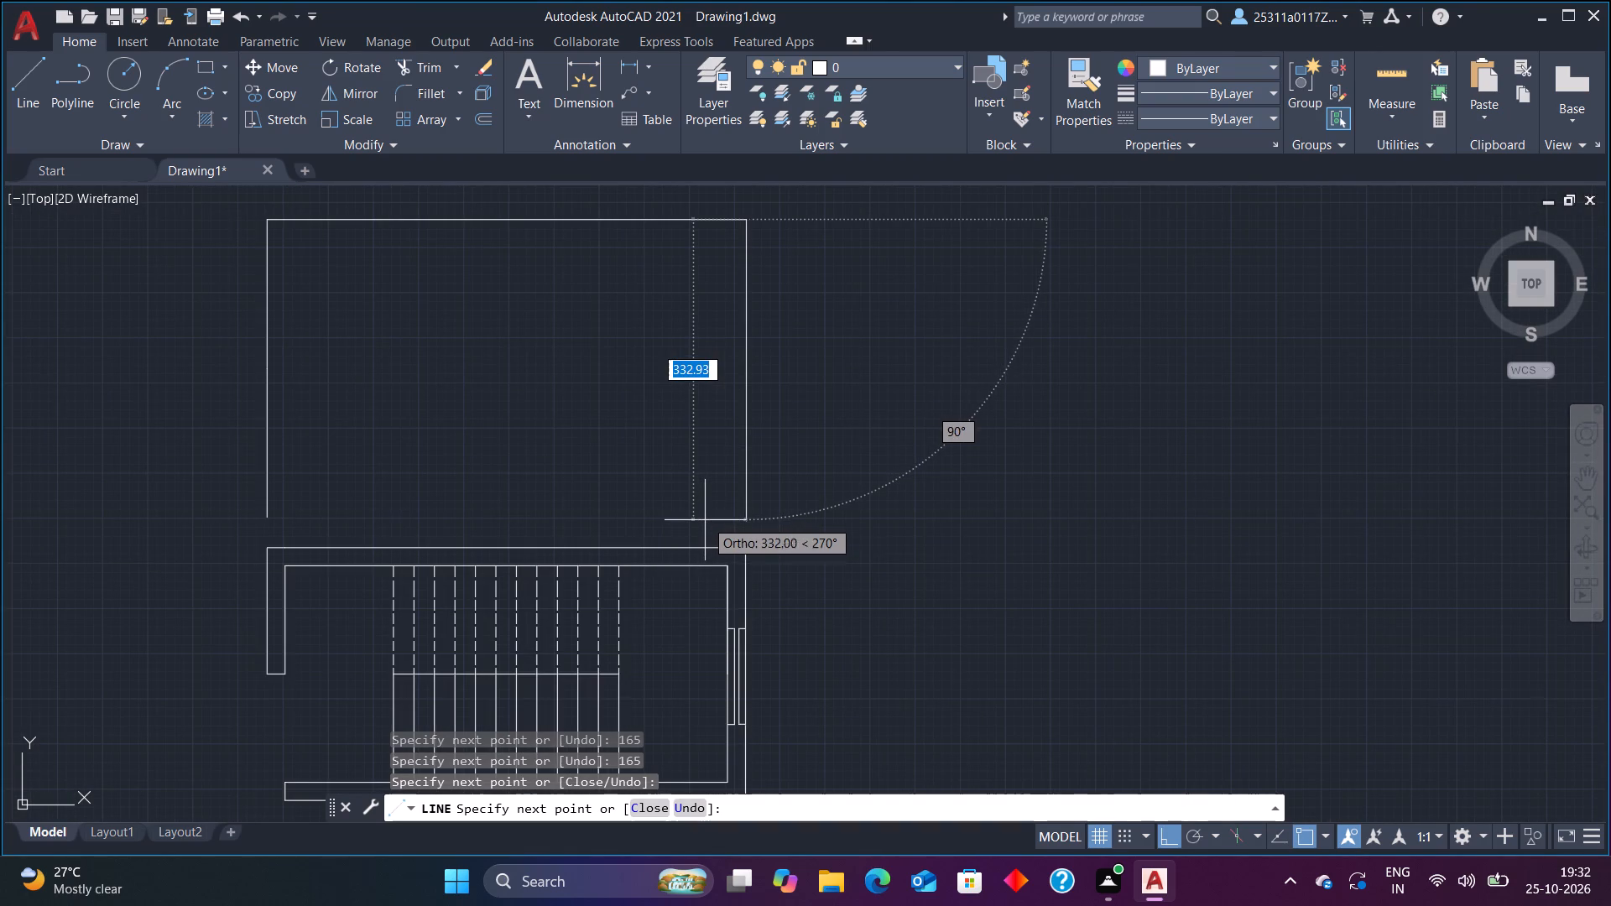
left_click(706, 518)
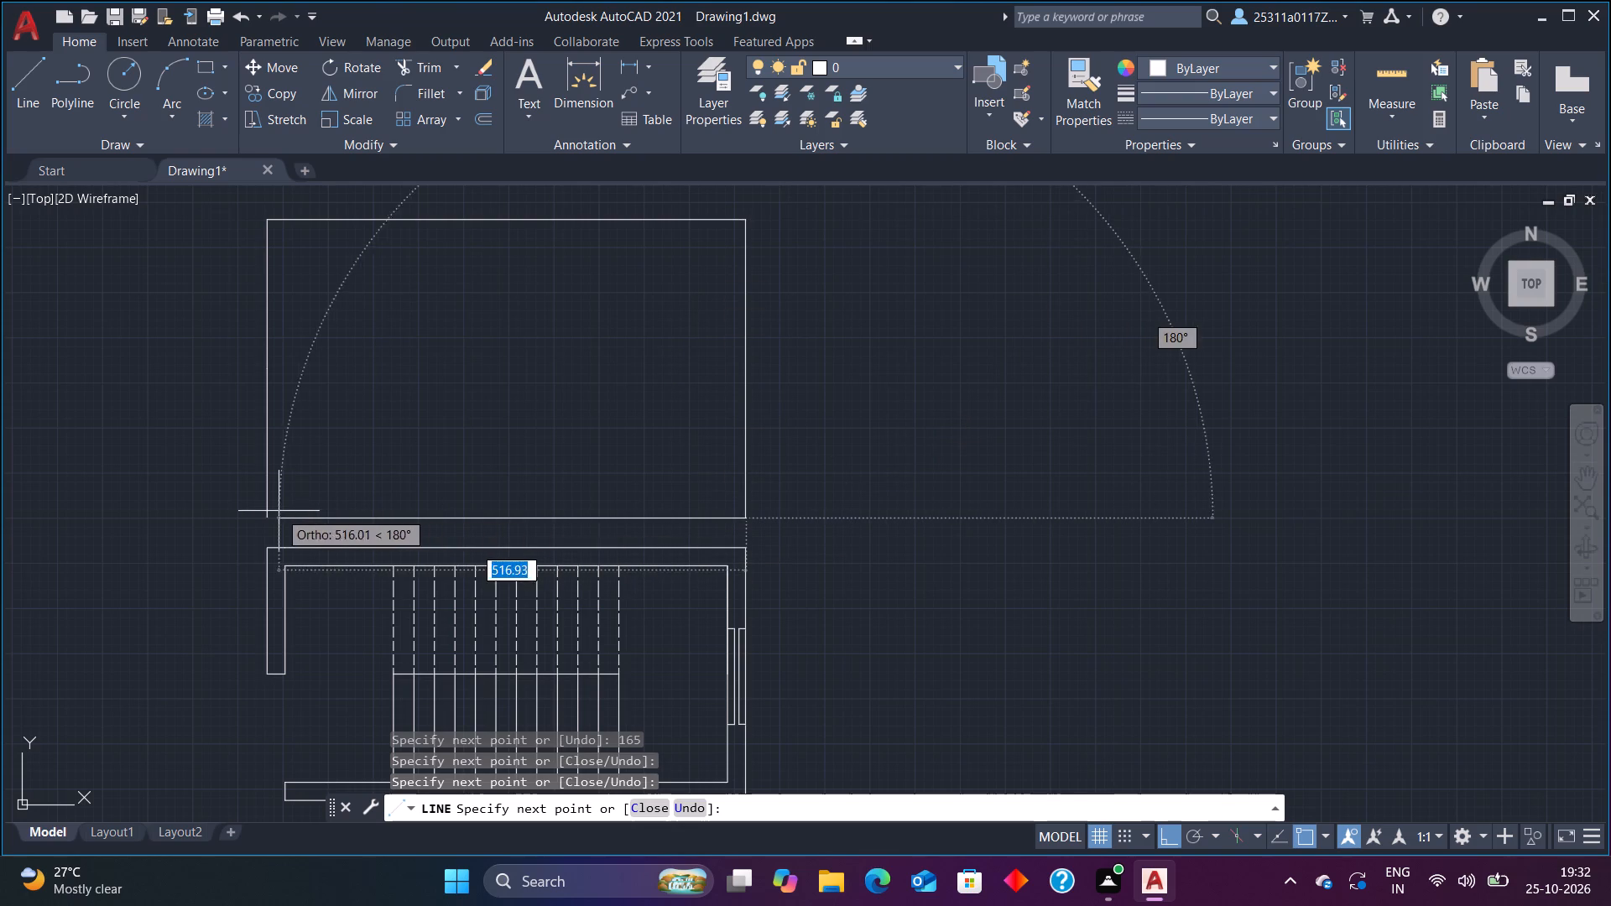
Continue the line about 910 units left as a ground line extending past the left vertical, and end the line.
scroll(258, 518, "up", 4)
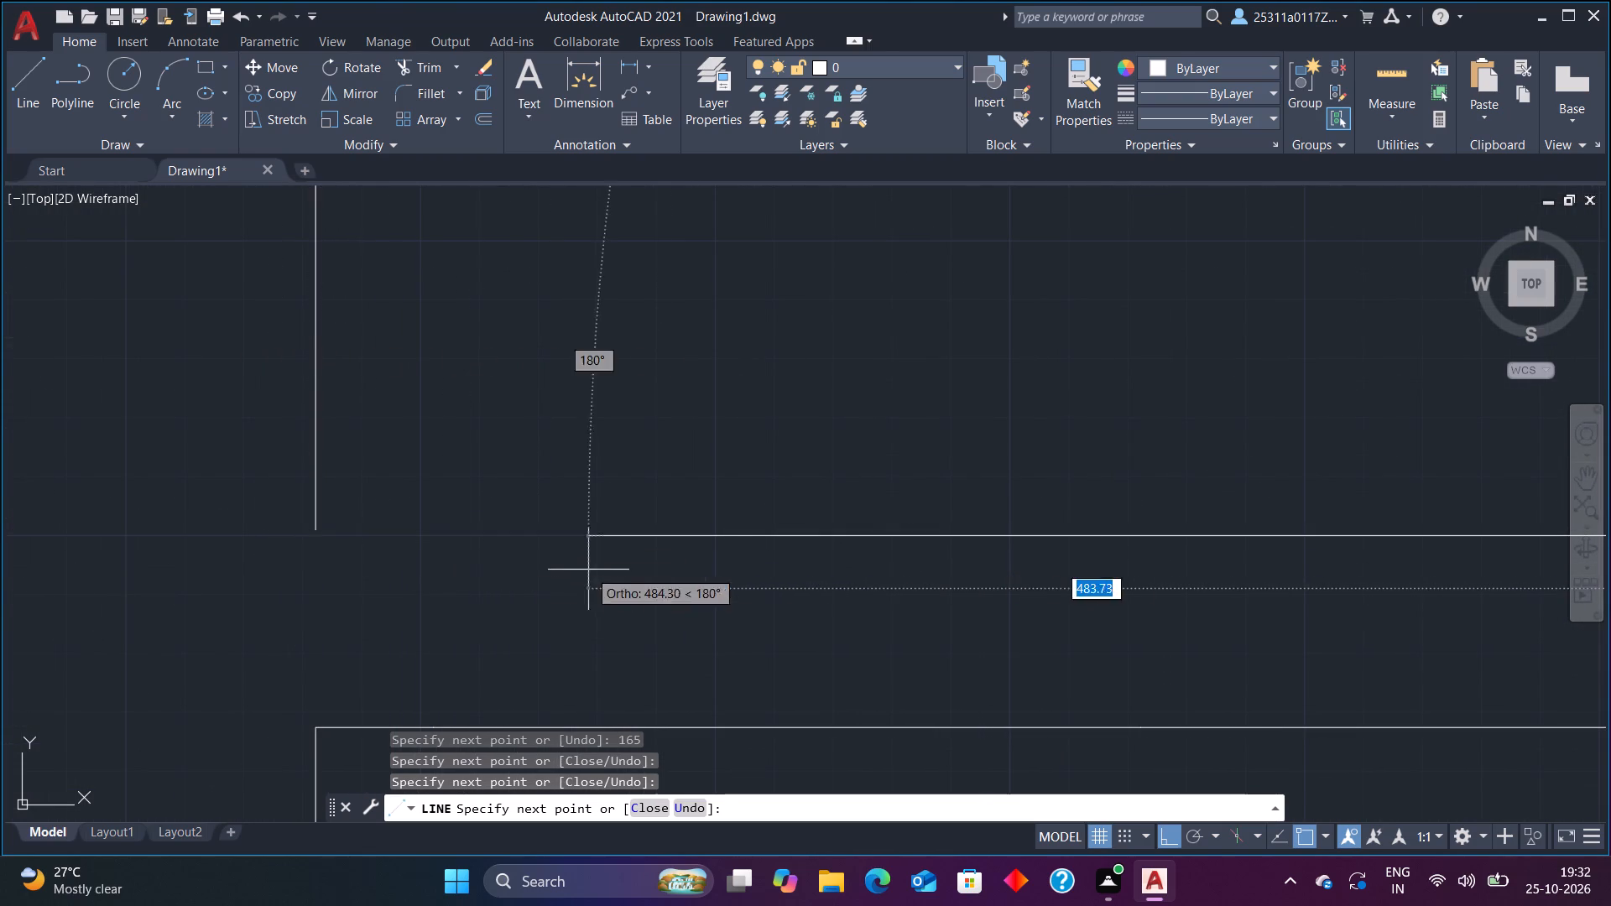
scroll(765, 560, "down", 4)
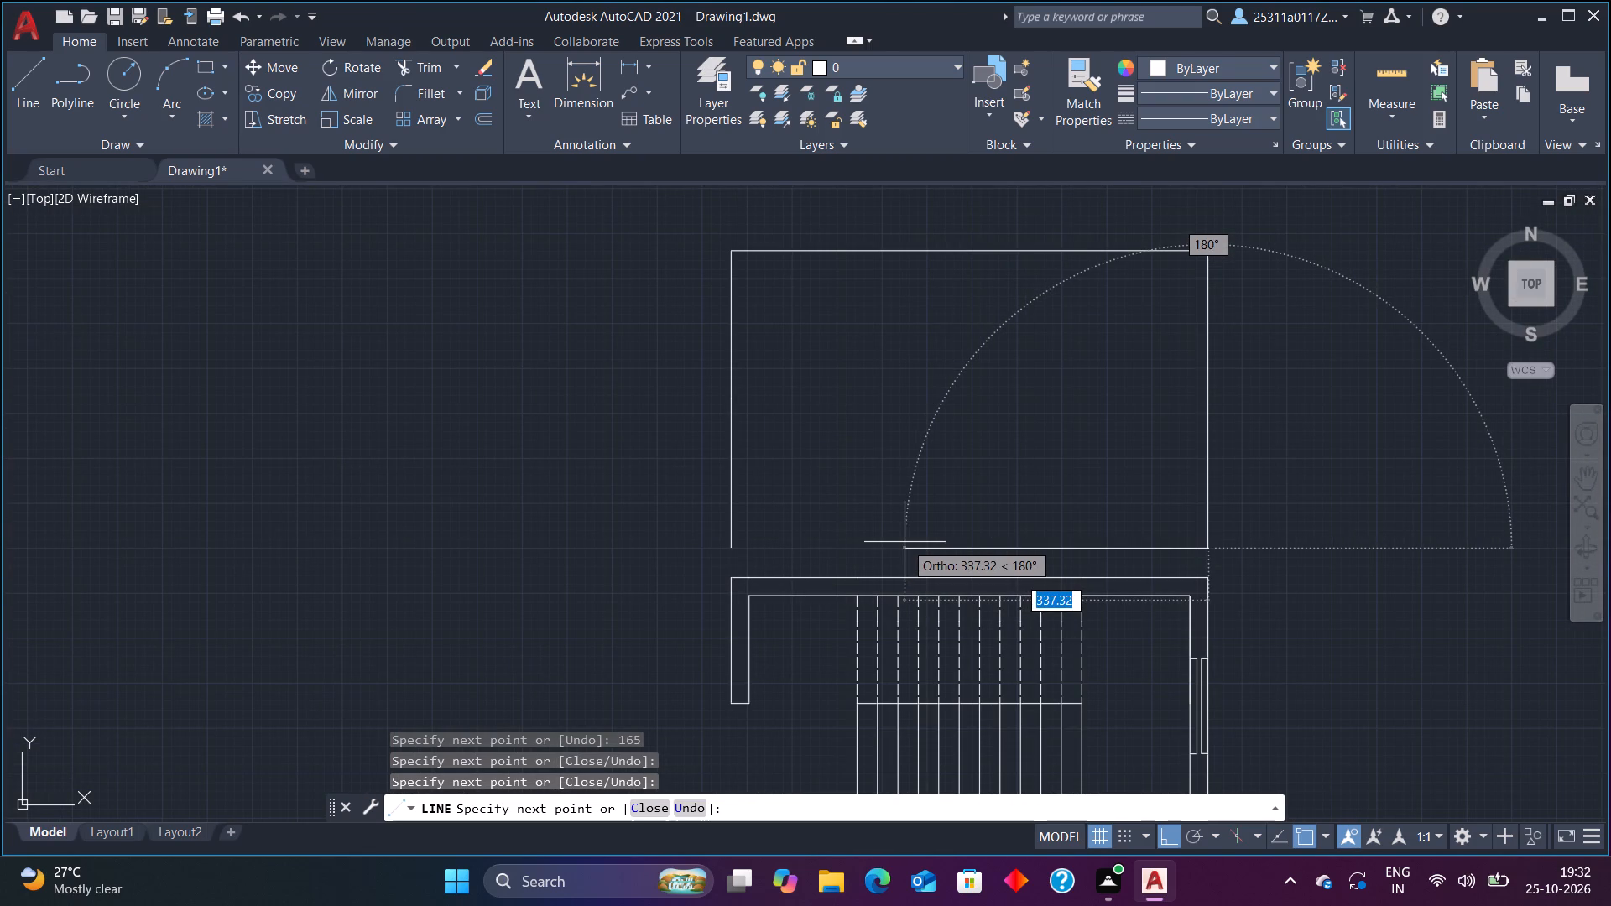
left_click(388, 555)
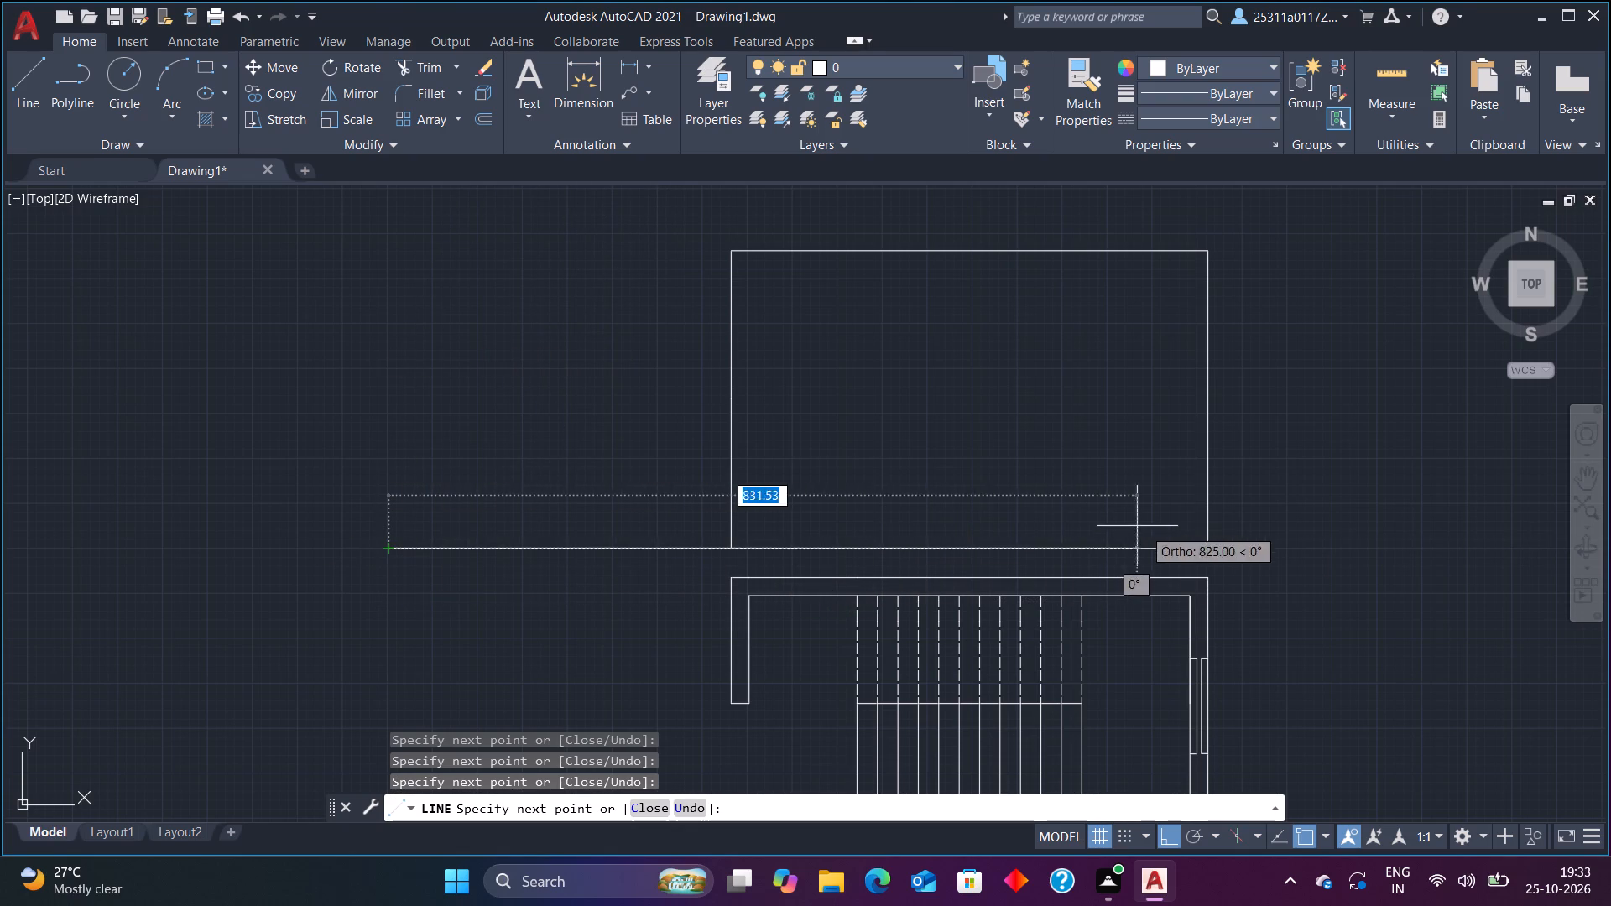
key("Escape")
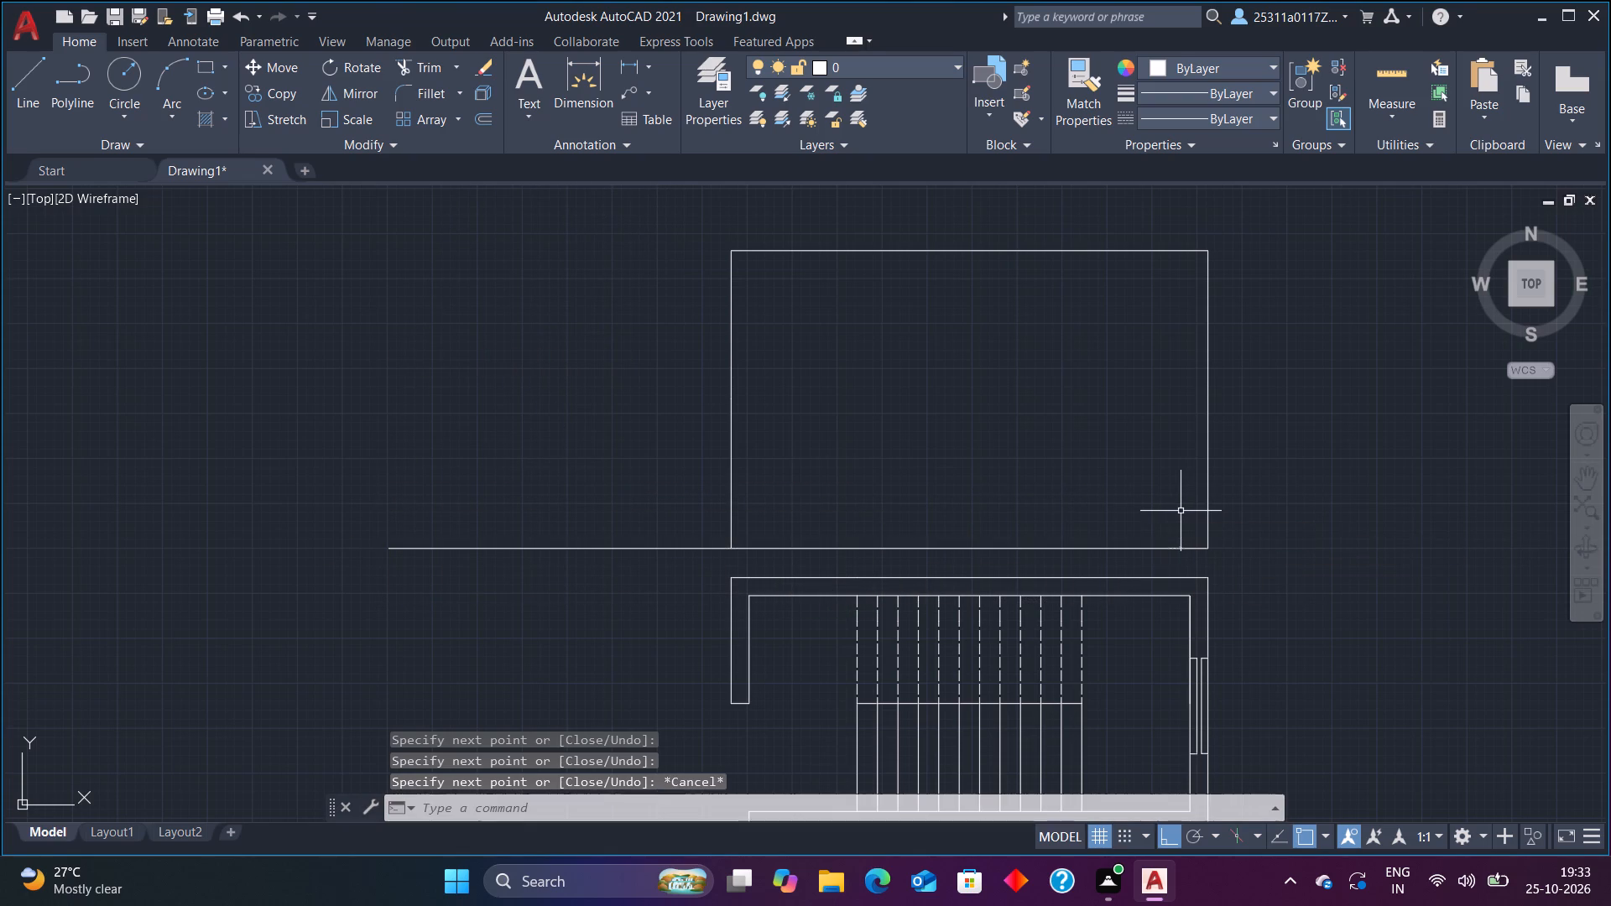
Draw a short vertical line from the left vertical's lower end down across the ground line.
scroll(952, 475, "down", 2)
scroll(1152, 480, "down", 2)
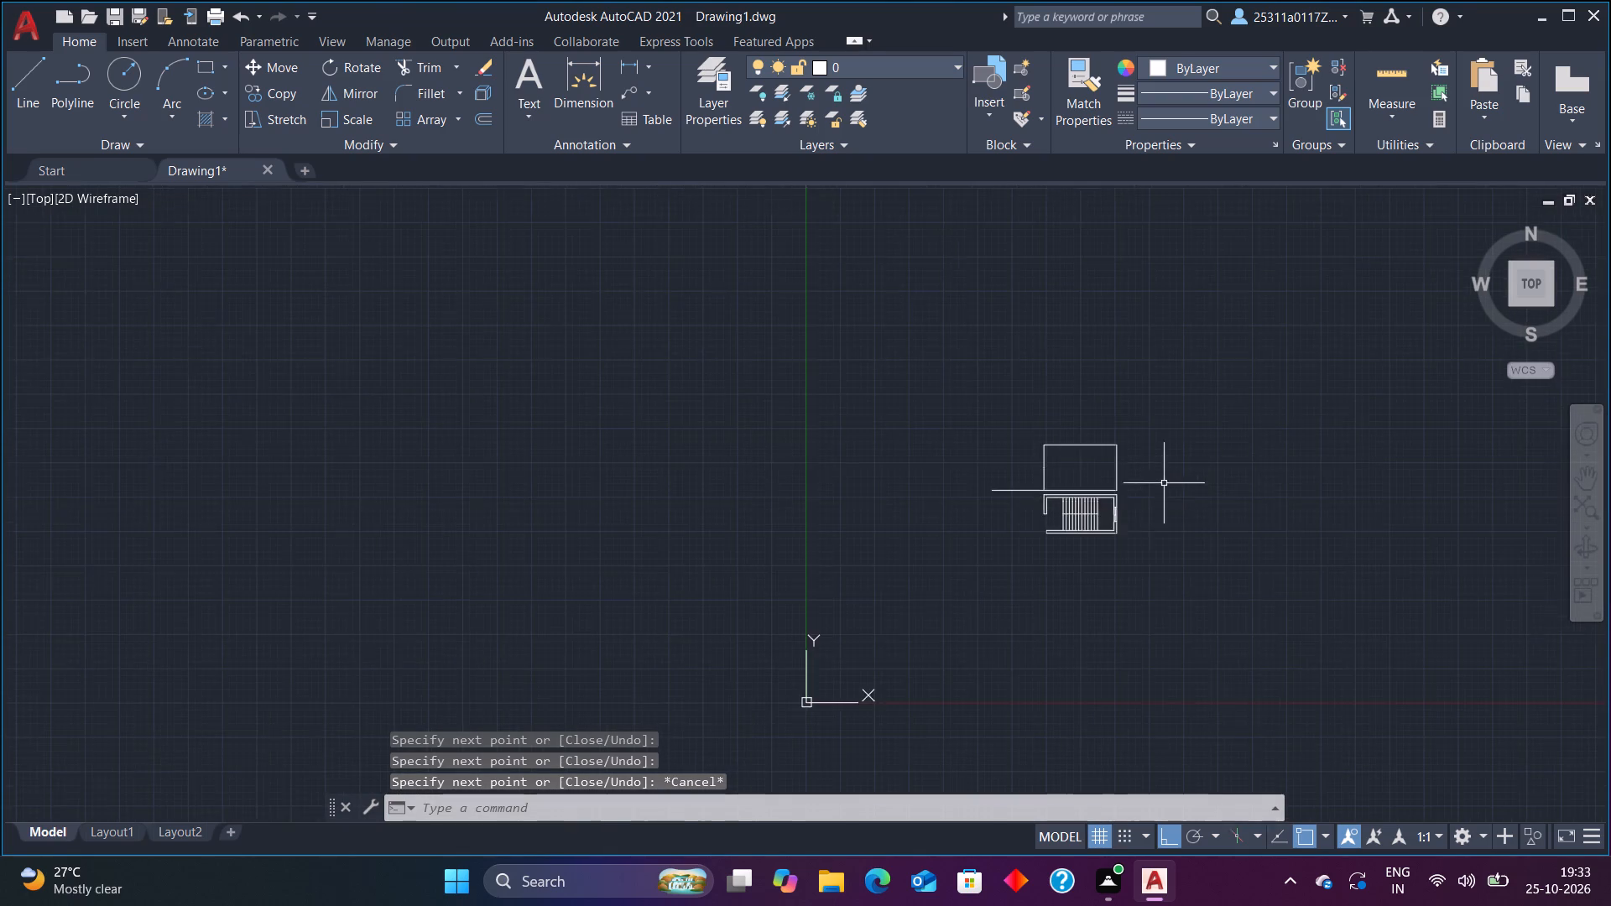
scroll(1186, 530, "up", 3)
scroll(1046, 376, "down", 3)
scroll(1035, 354, "up", 5)
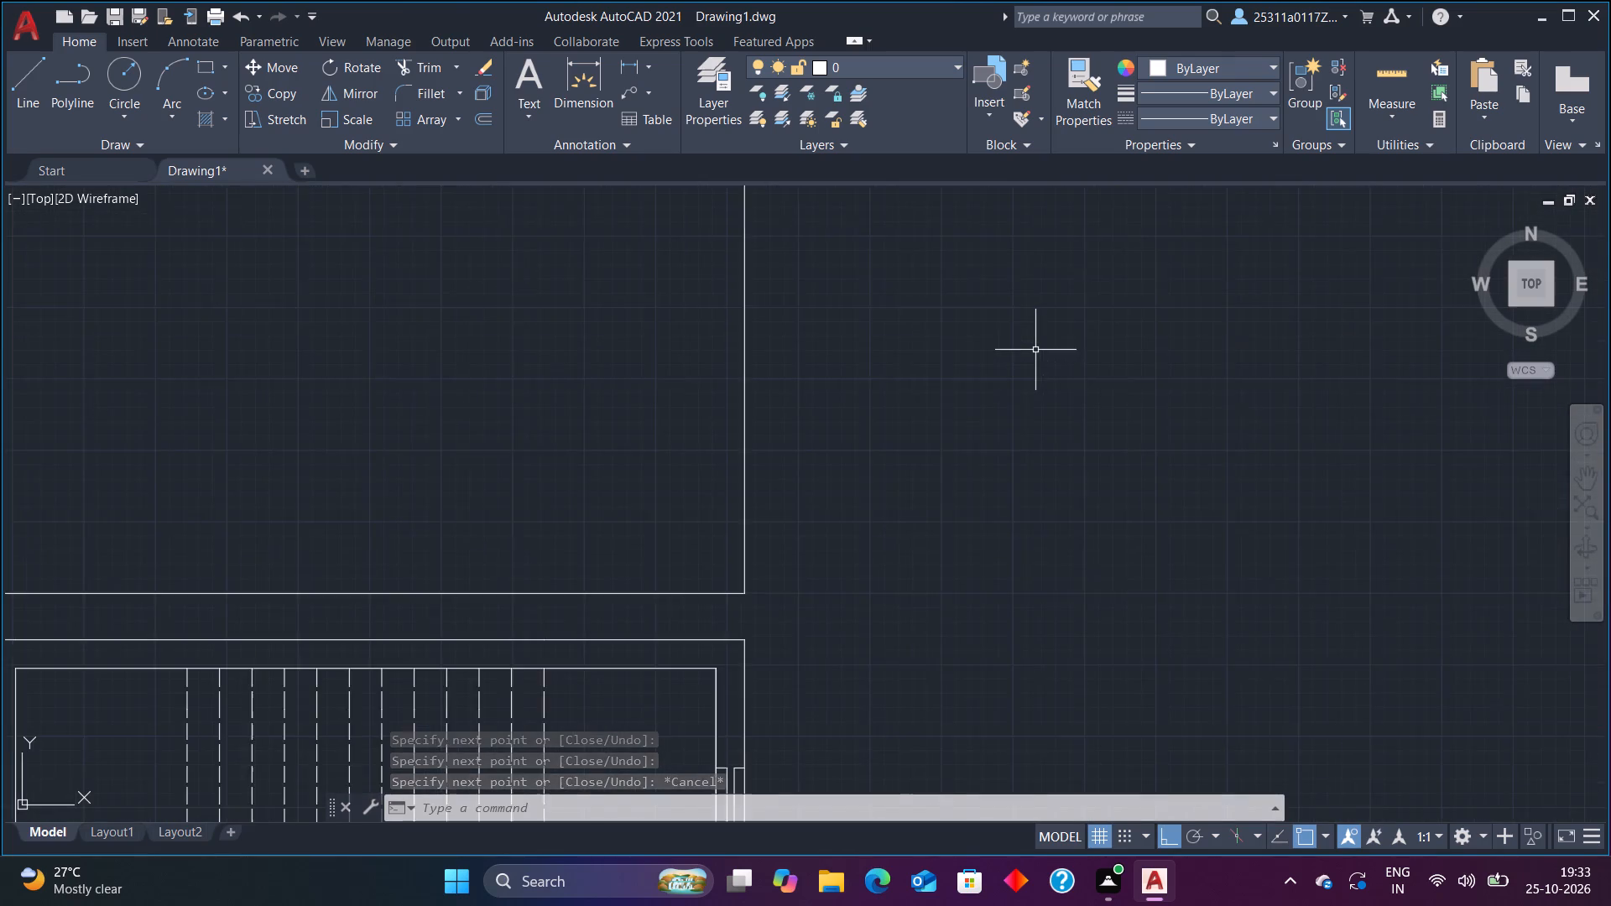
scroll(1035, 350, "down", 1)
scroll(597, 452, "down", 1)
scroll(489, 471, "up", 2)
scroll(456, 466, "down", 1)
scroll(414, 471, "up", 5)
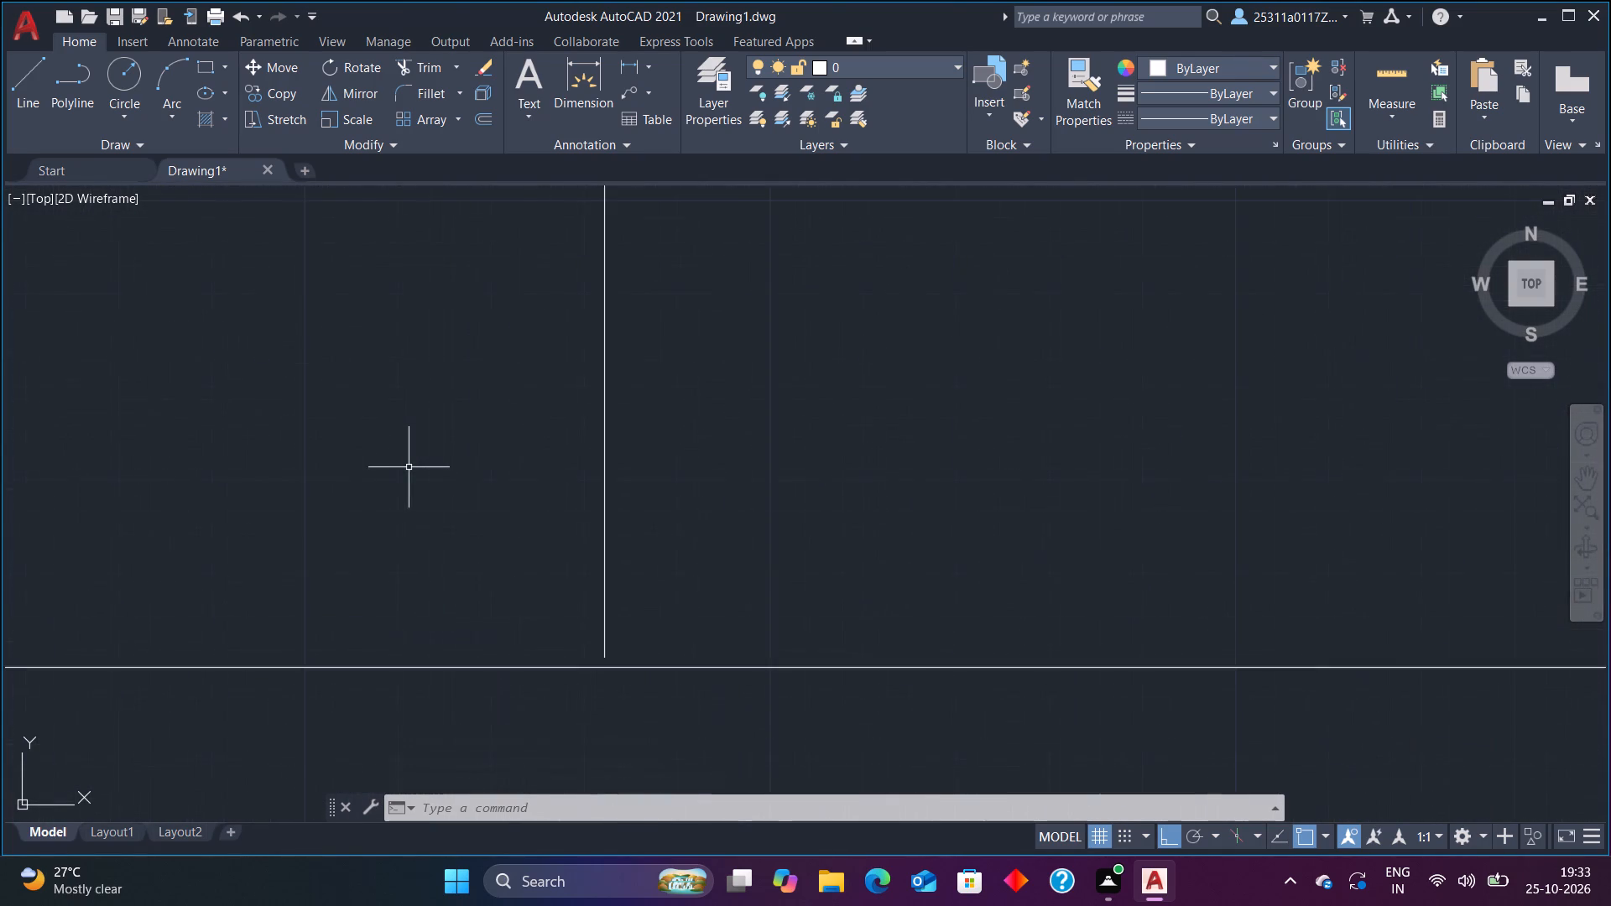
scroll(579, 652, "up", 4)
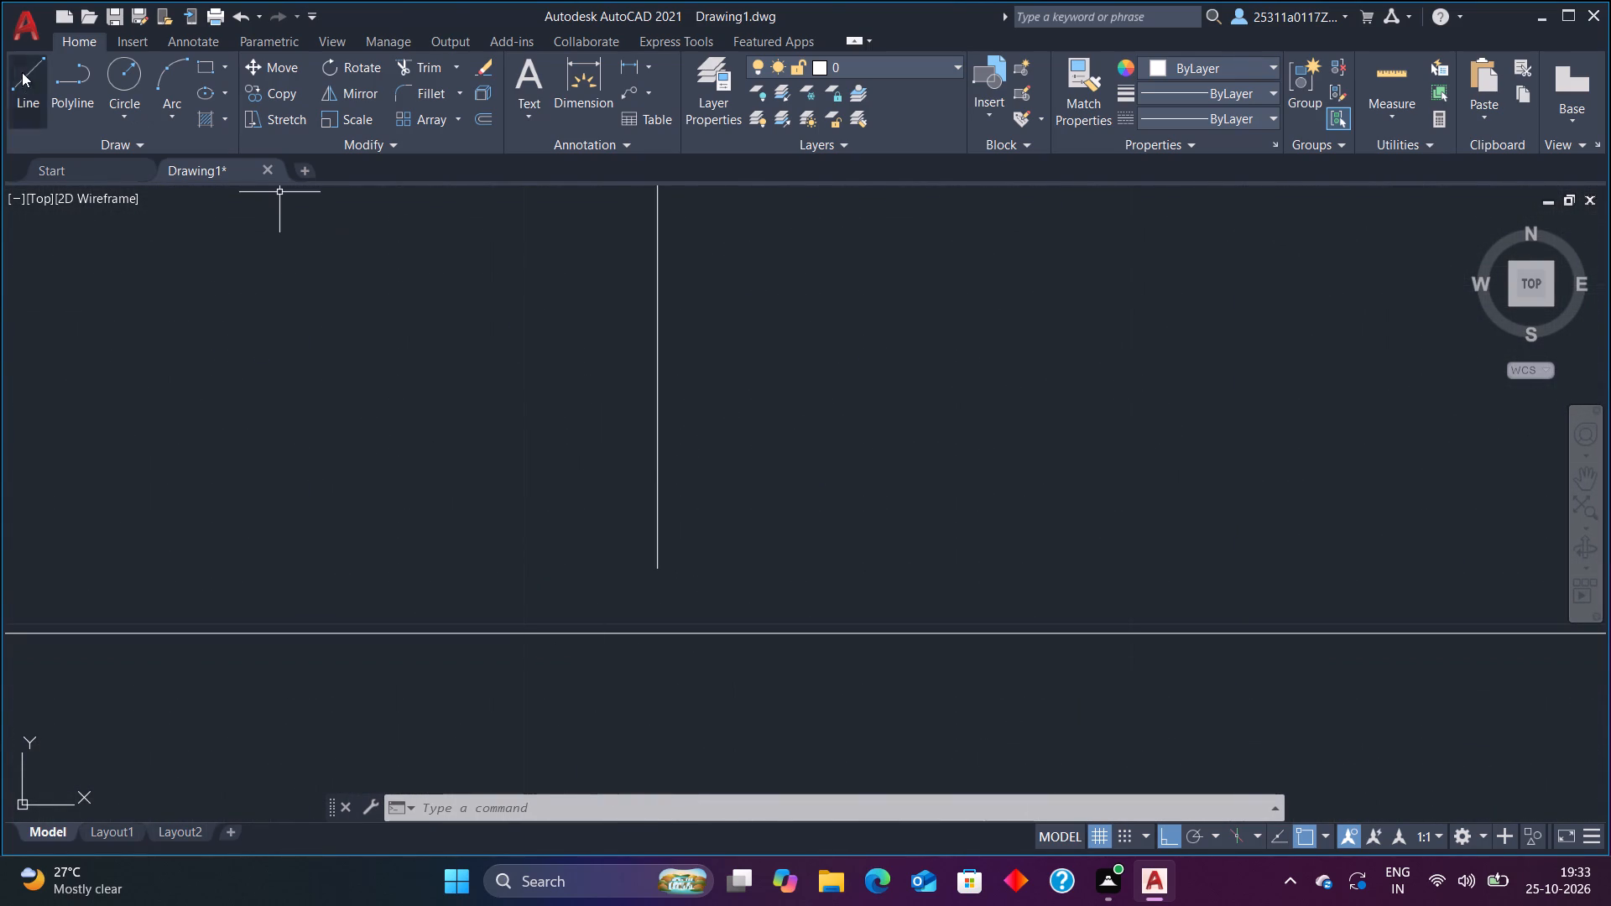
left_click(22, 72)
left_click(657, 573)
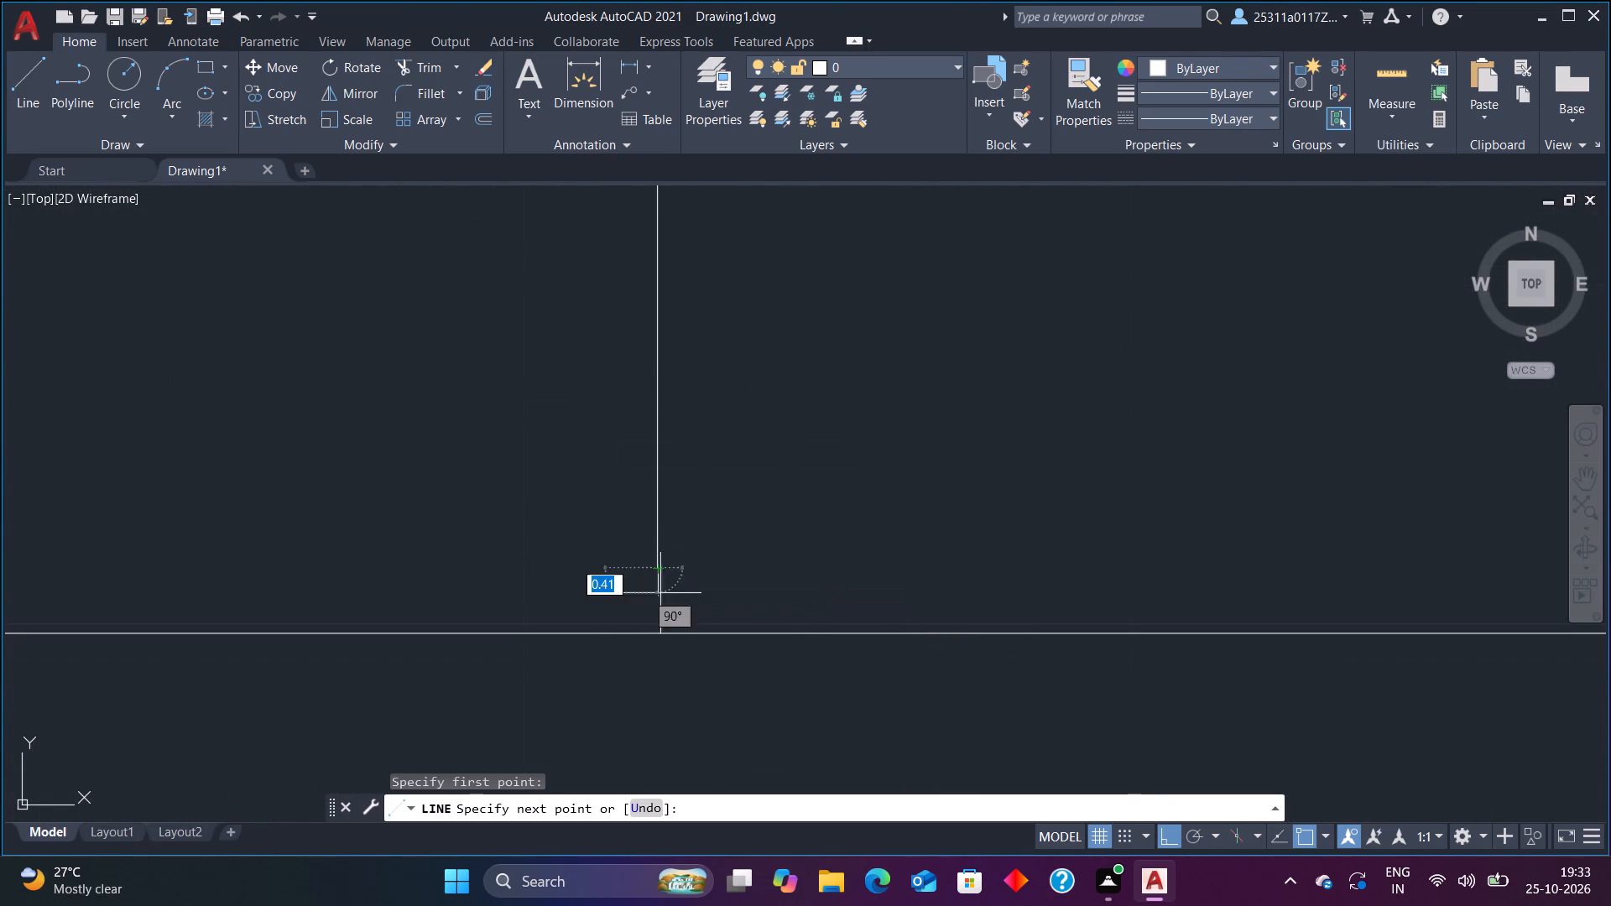
left_click(665, 695)
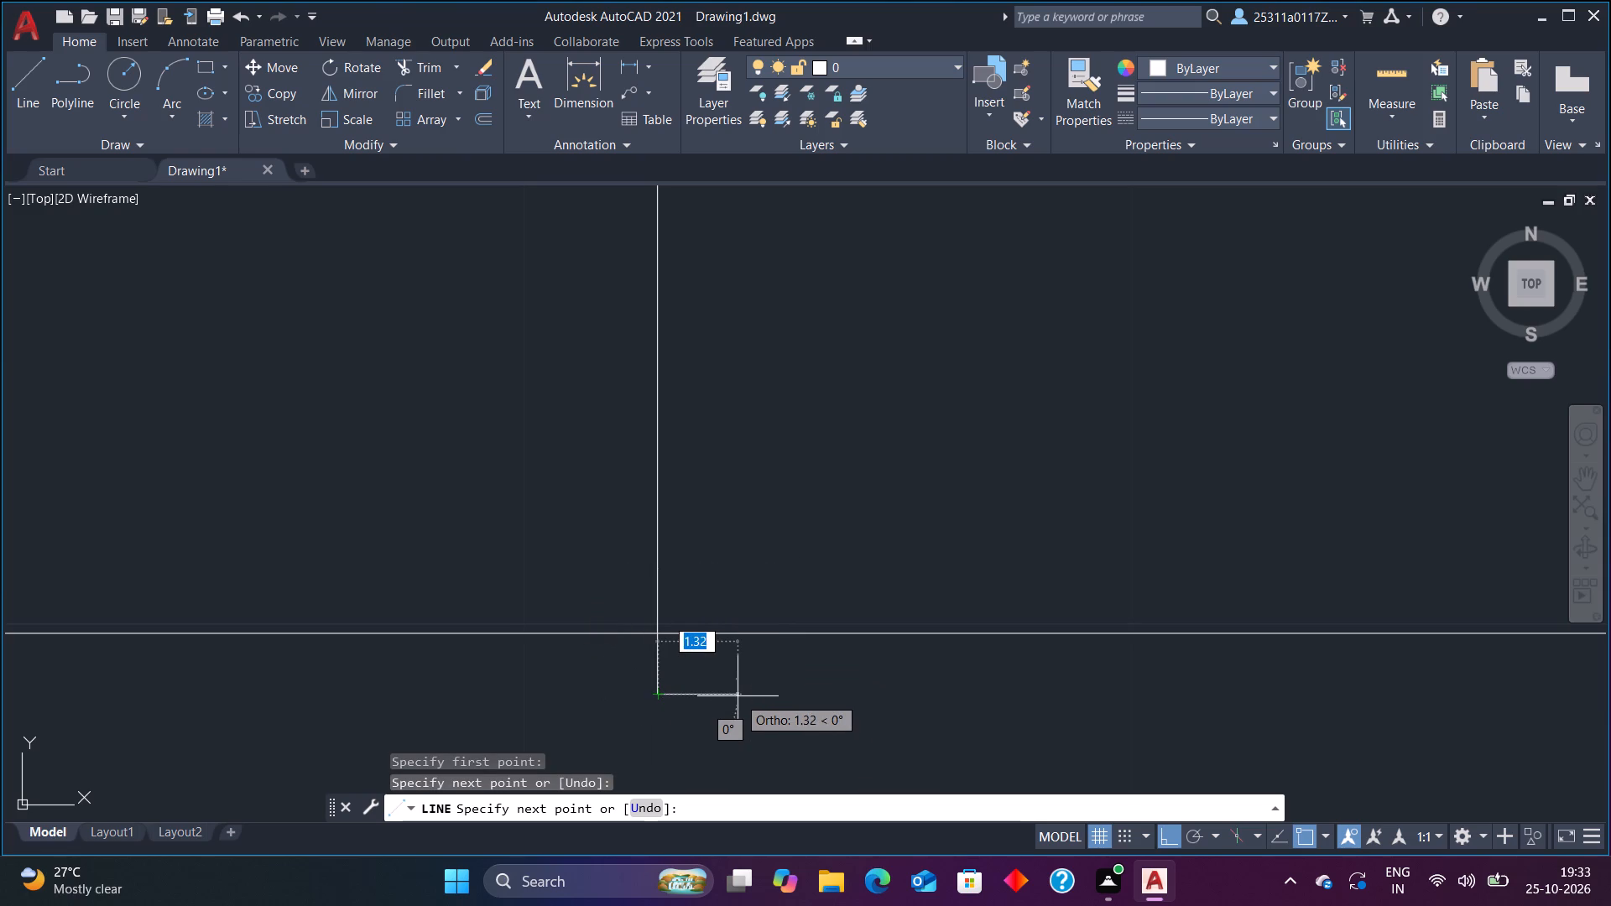
key("Escape")
Trim the part of the short vertical line that extends below the ground line.
type("tr")
left_click_drag(850, 742, 826, 742)
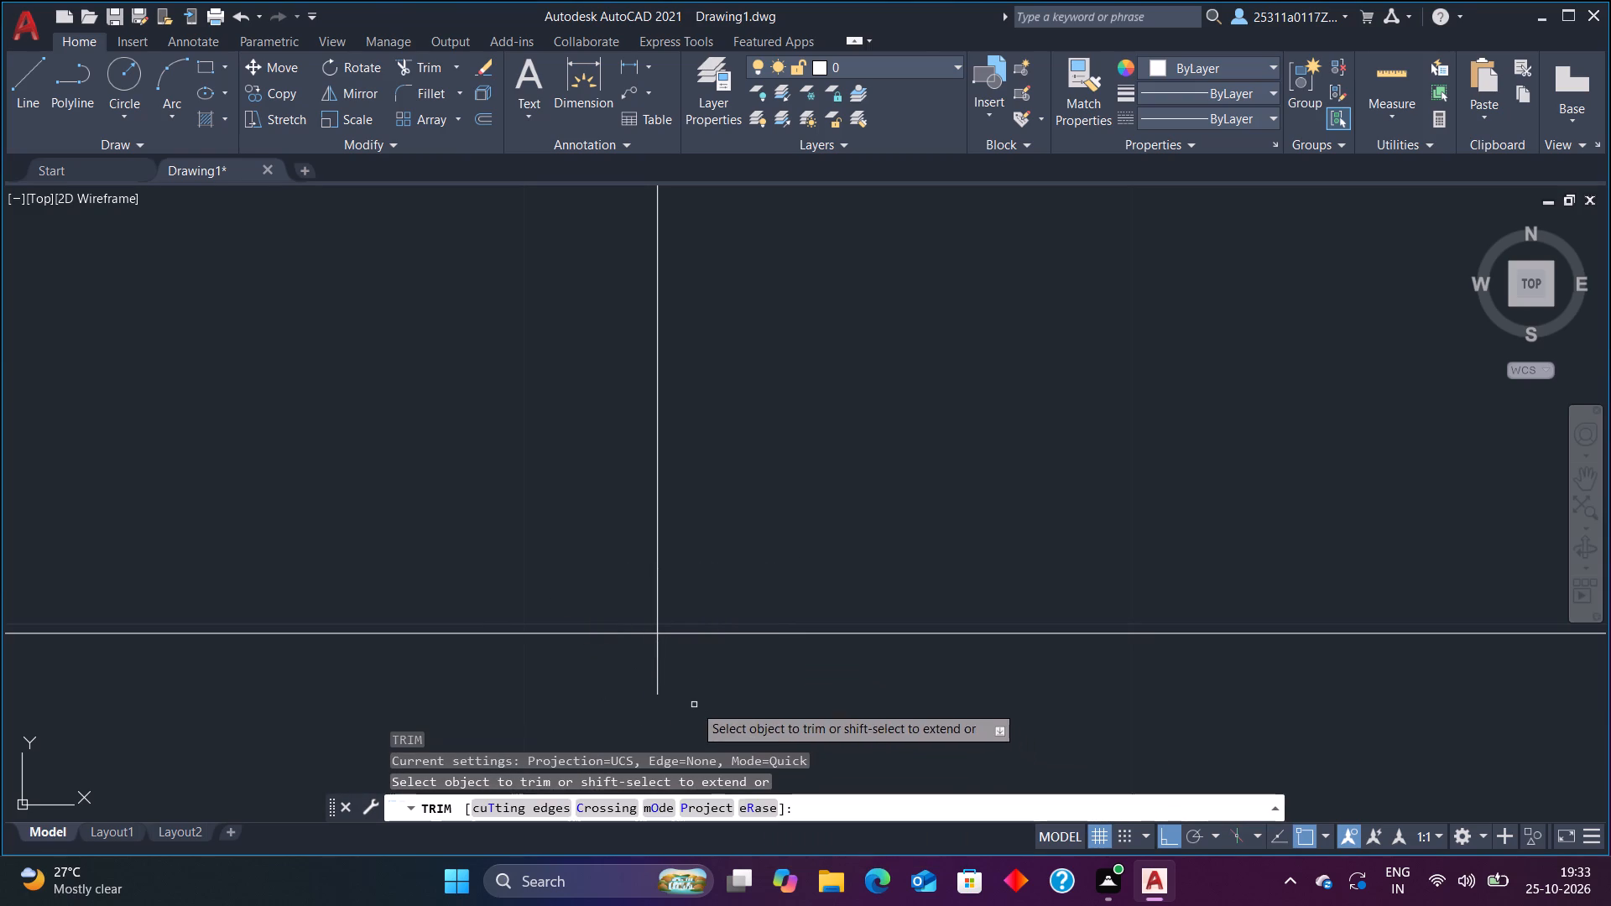
left_click(658, 681)
key("Escape")
scroll(685, 681, "down", 3)
key("Escape")
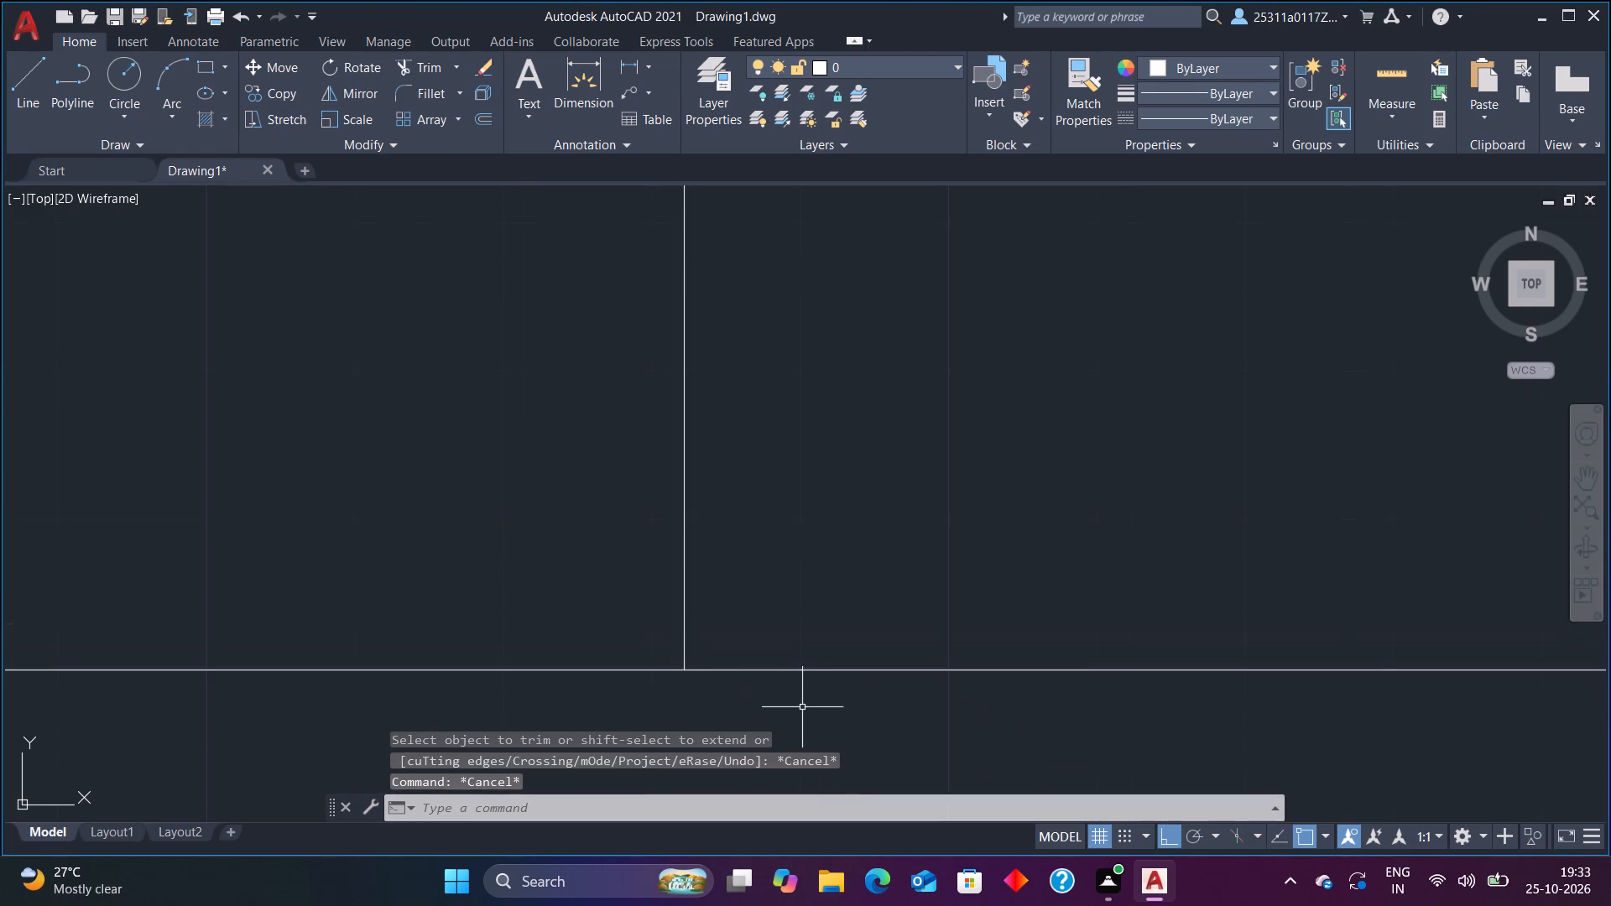
Extend the ground line rightward from the base of the right vertical with two collinear line segments.
scroll(890, 716, "down", 4)
scroll(1120, 639, "down", 8)
scroll(1204, 659, "up", 3)
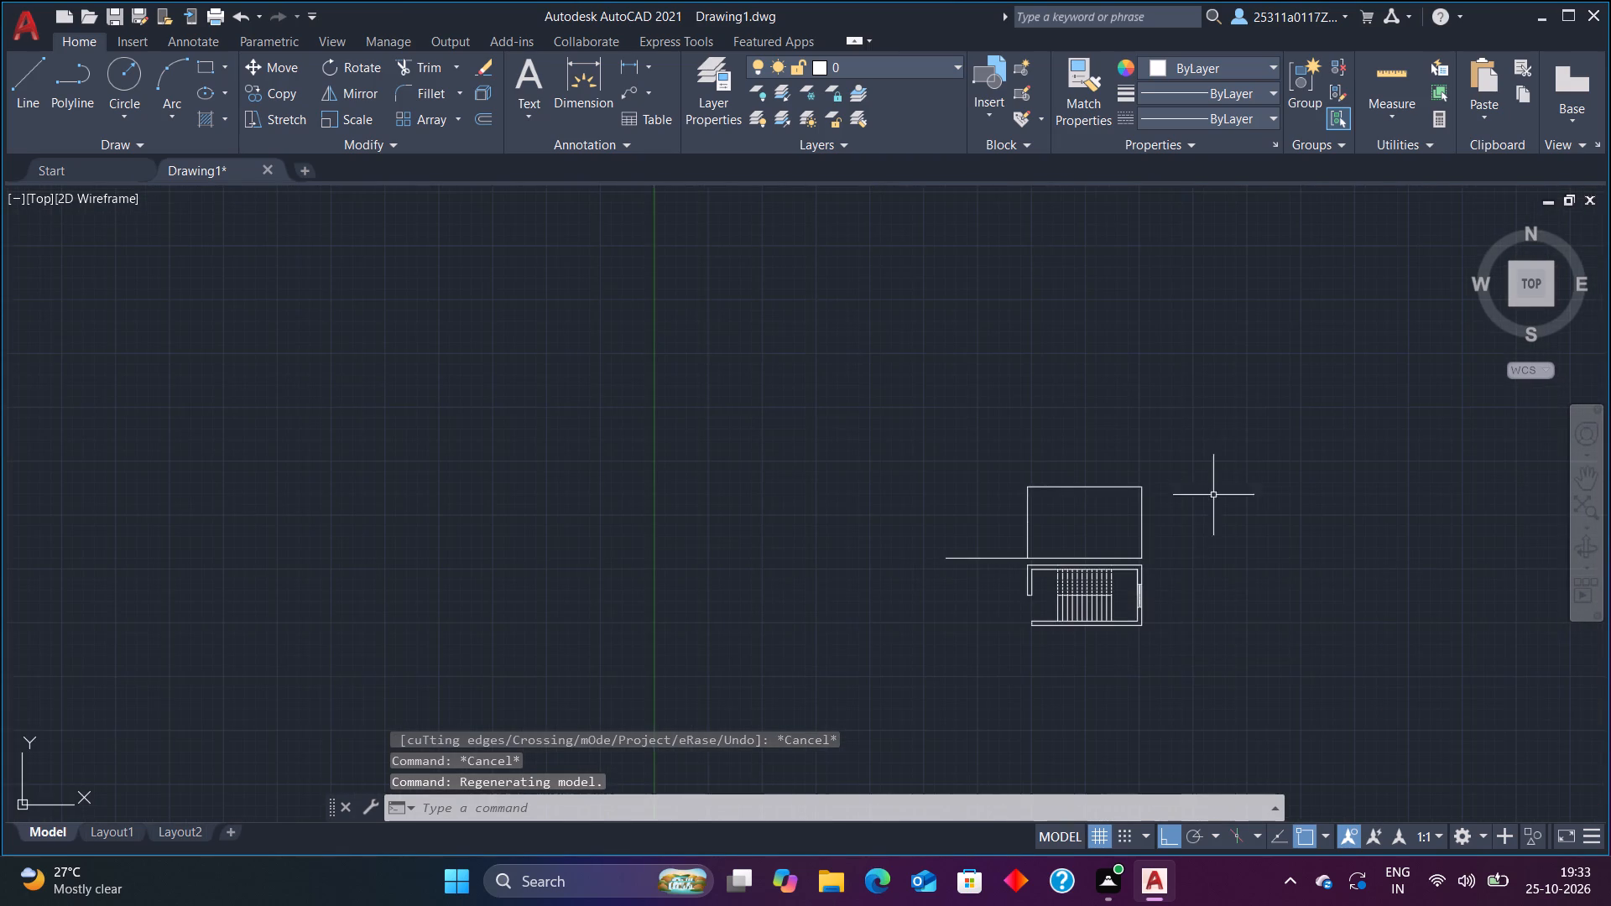
scroll(1224, 544, "up", 4)
scroll(909, 715, "down", 3)
scroll(853, 726, "up", 3)
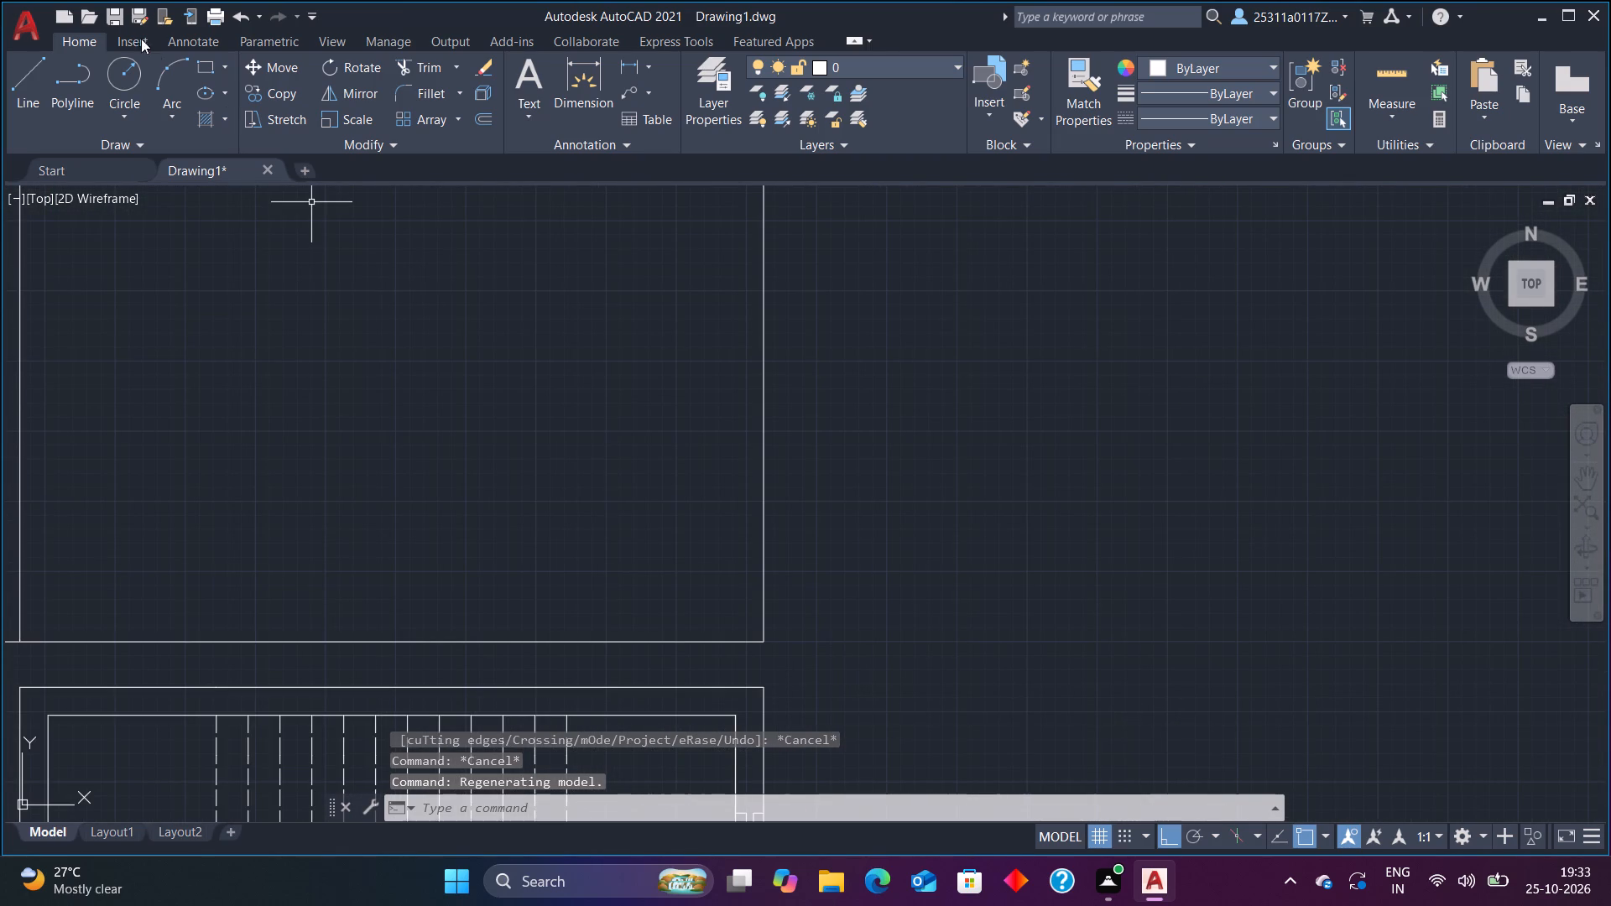
left_click(17, 84)
left_click(757, 642)
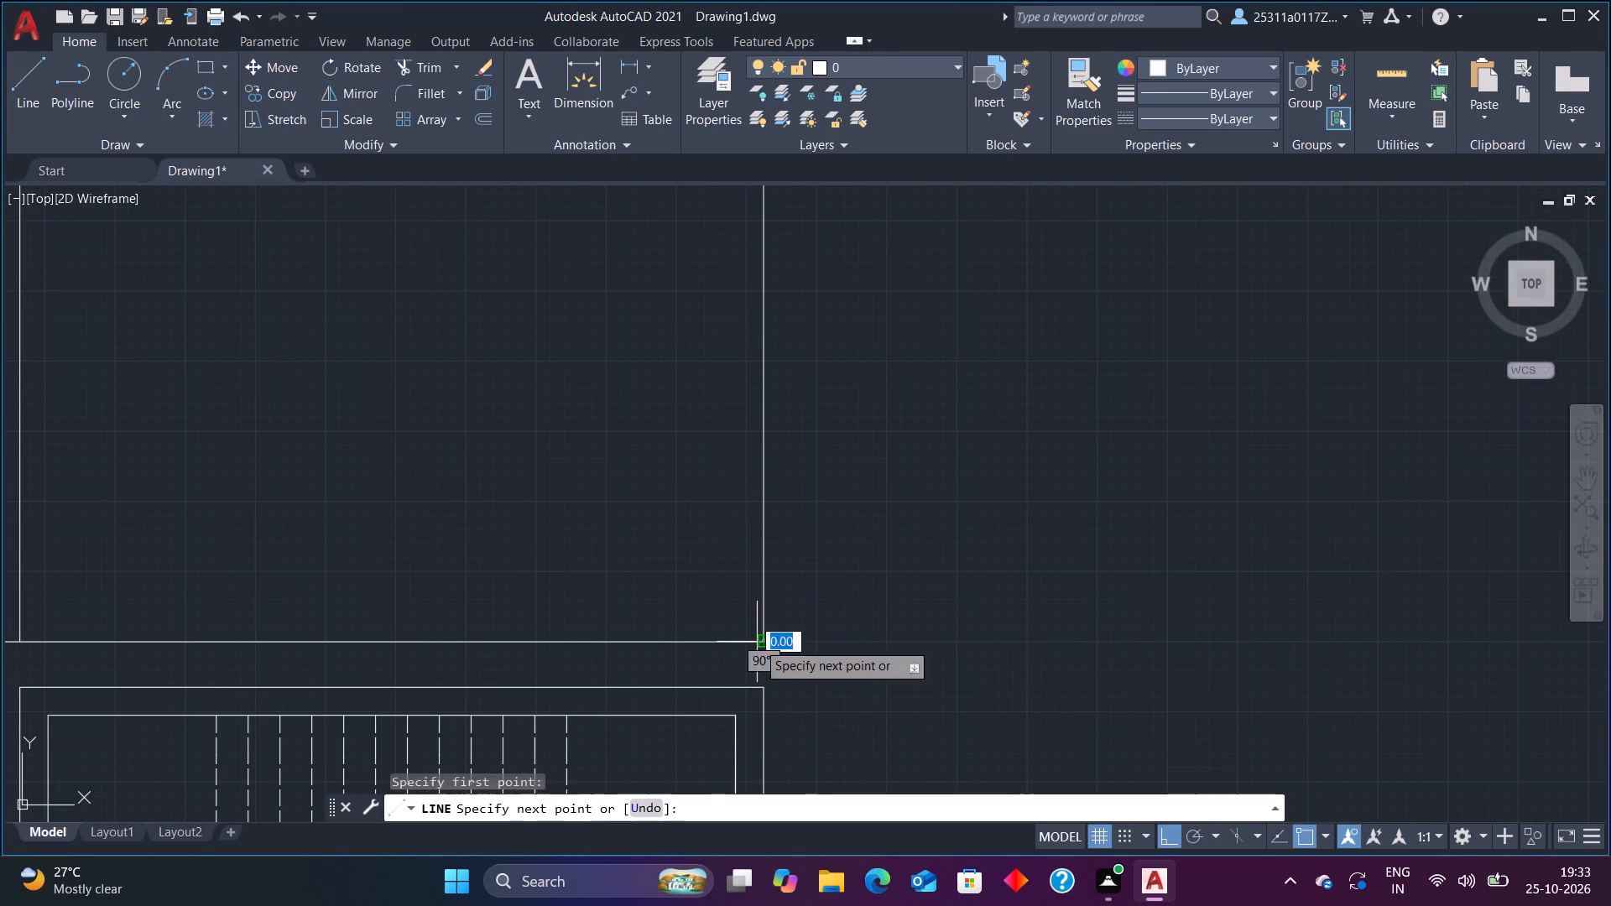
left_click(946, 648)
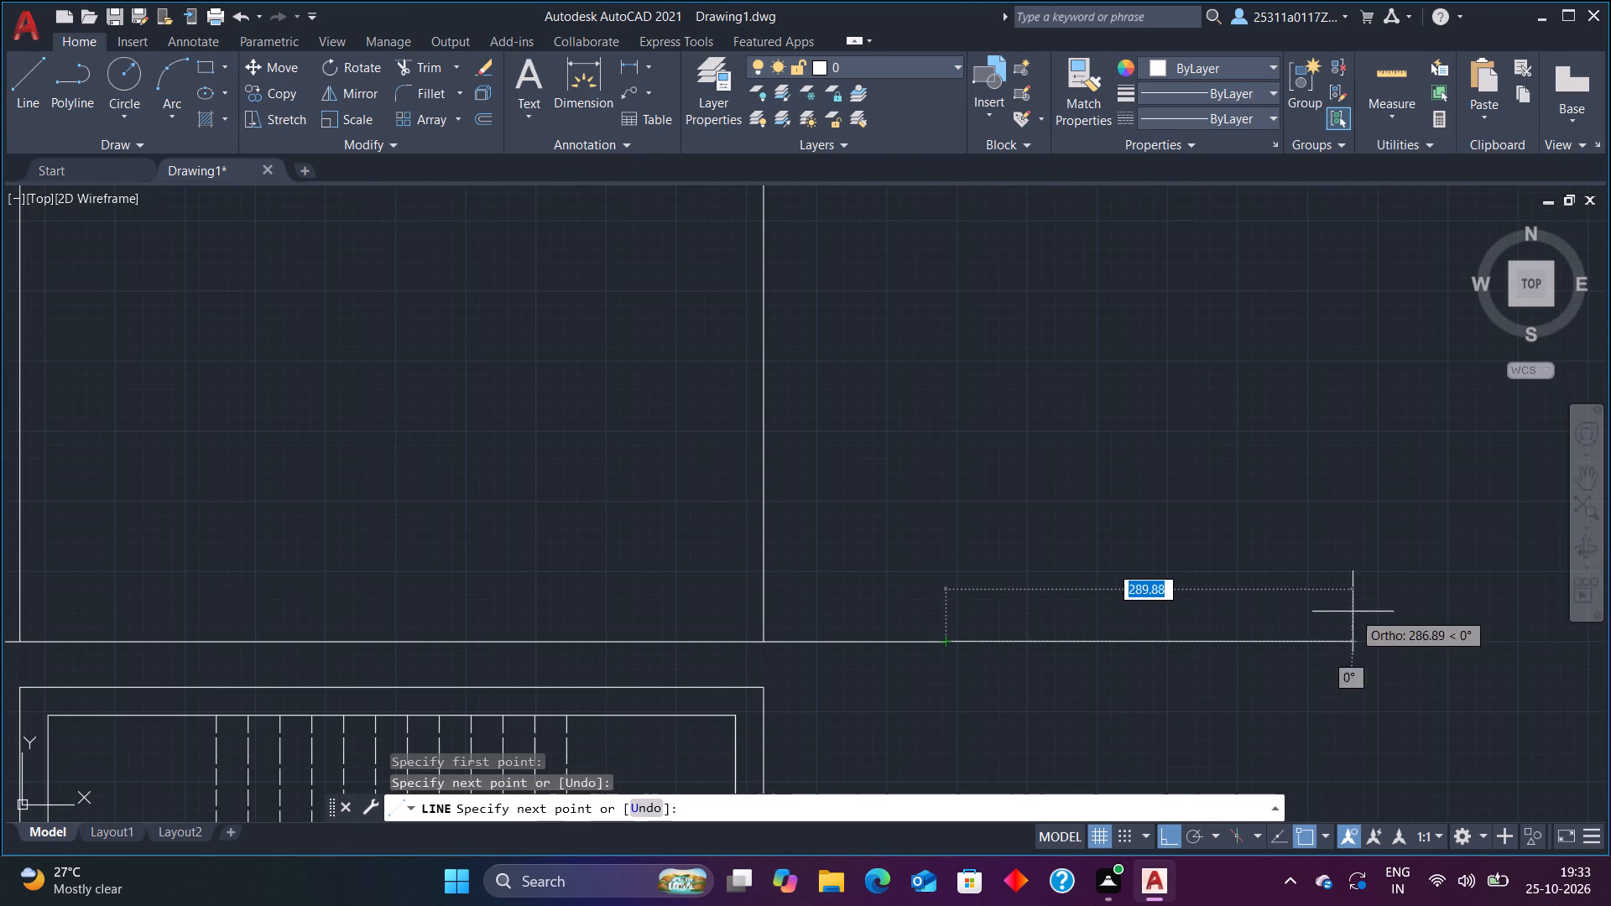
left_click(1450, 617)
key("Escape")
Use Trim to remove the 530-unit horizontal line joining the tops of the two verticals.
scroll(1333, 651, "down", 4)
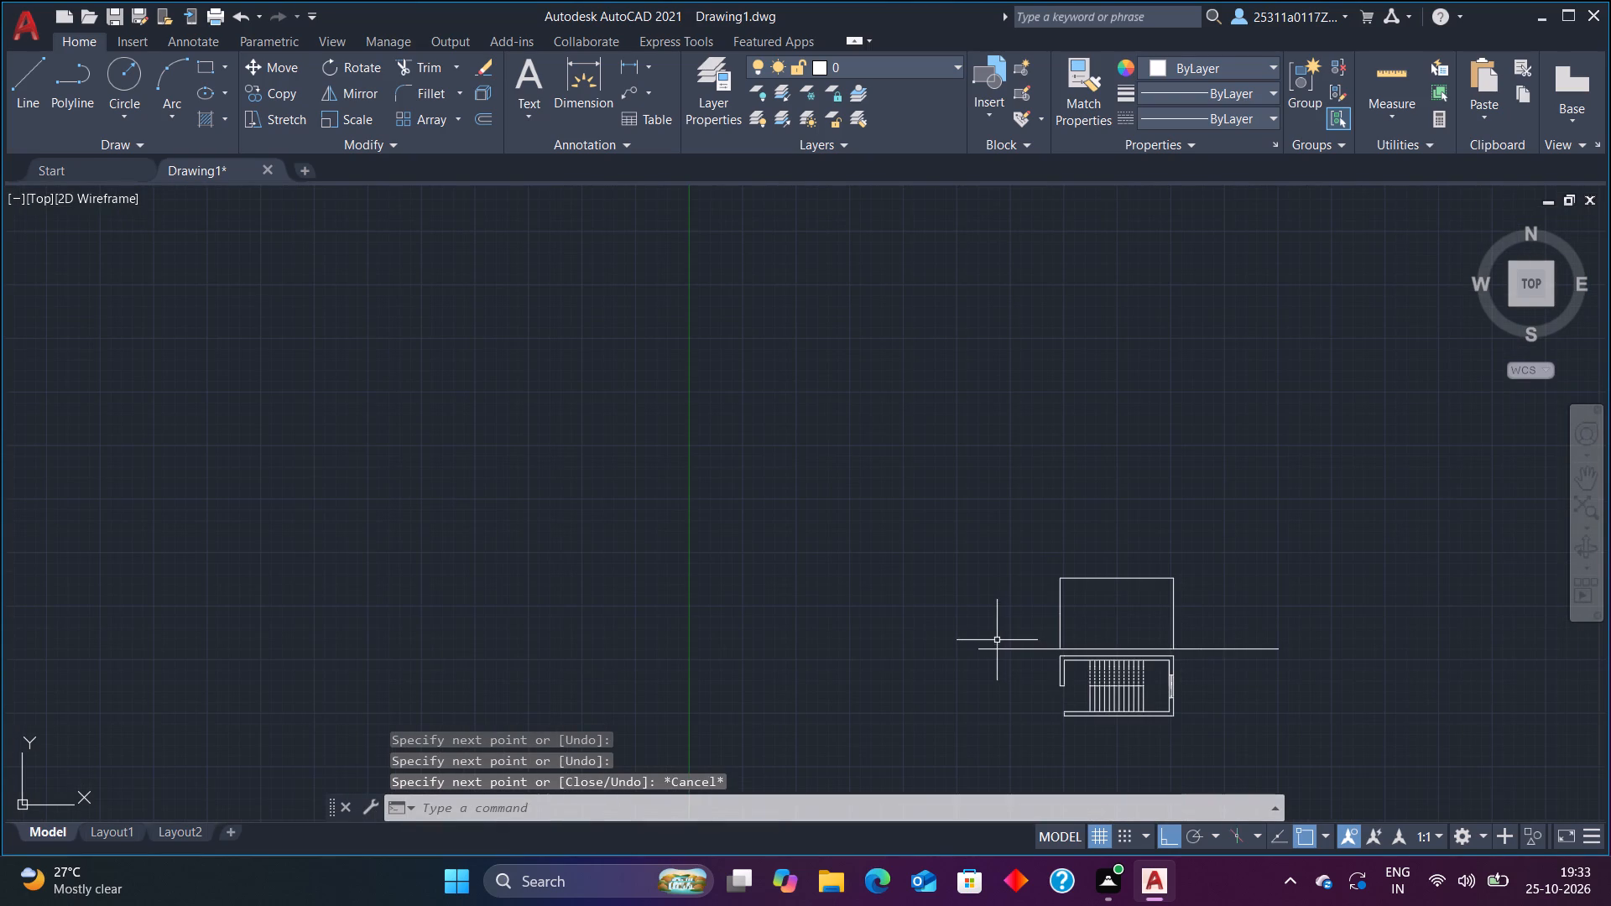
scroll(1151, 490, "down", 2)
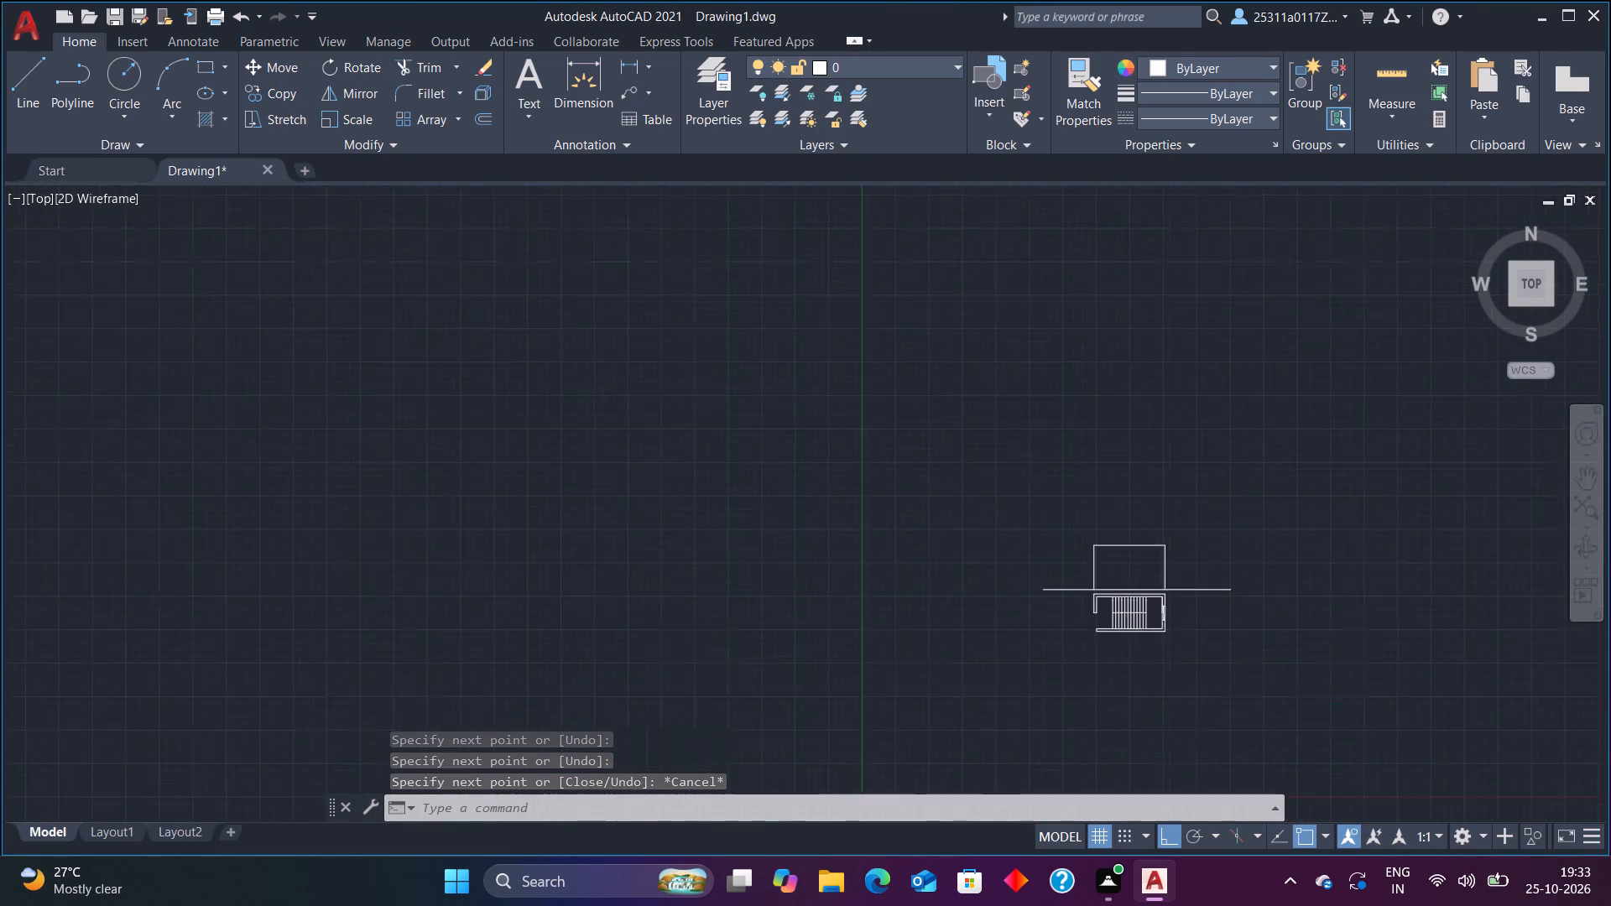
scroll(1105, 561, "up", 5)
scroll(1136, 536, "down", 3)
scroll(1221, 495, "up", 4)
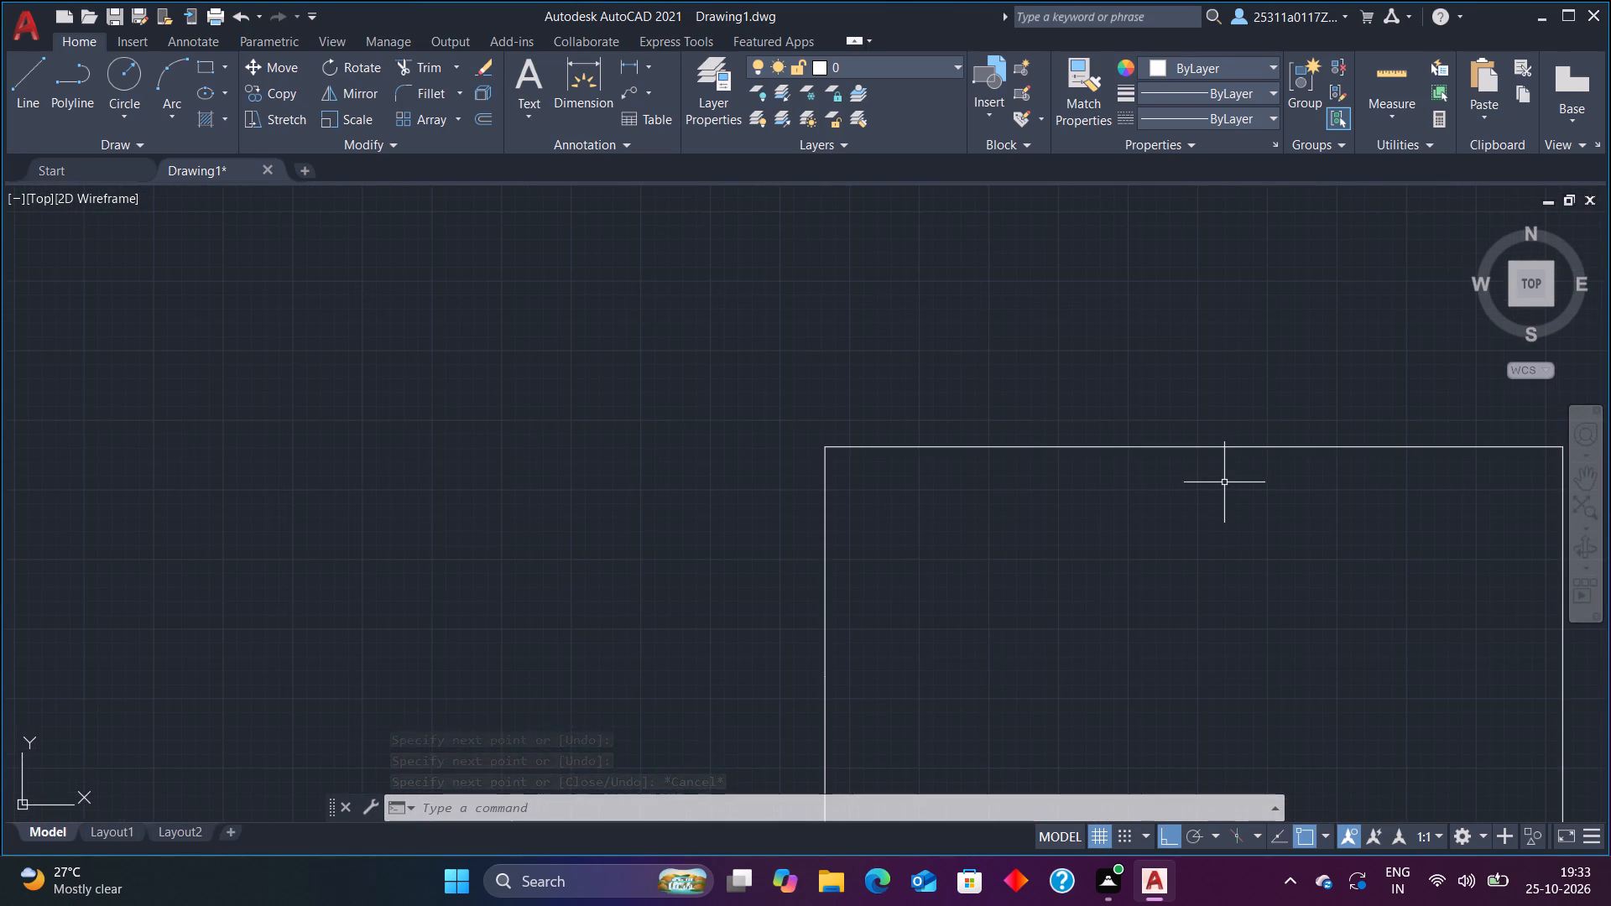
key("t")
key("r")
left_click(1272, 528)
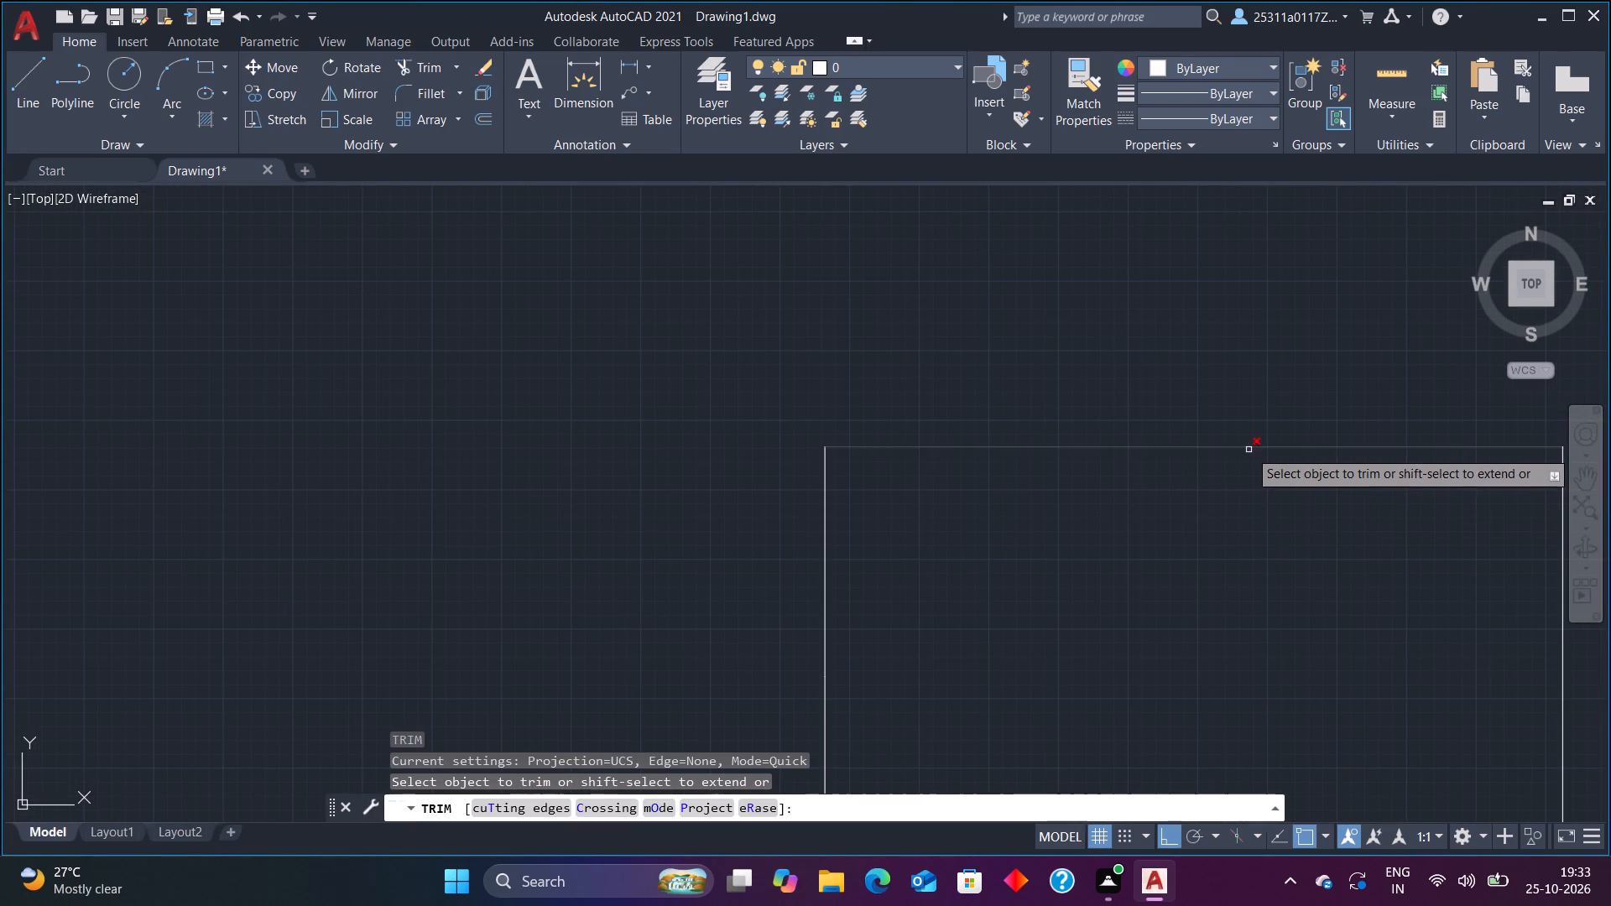
left_click(1249, 446)
key("Escape")
scroll(1249, 446, "down", 4)
scroll(1212, 488, "up", 2)
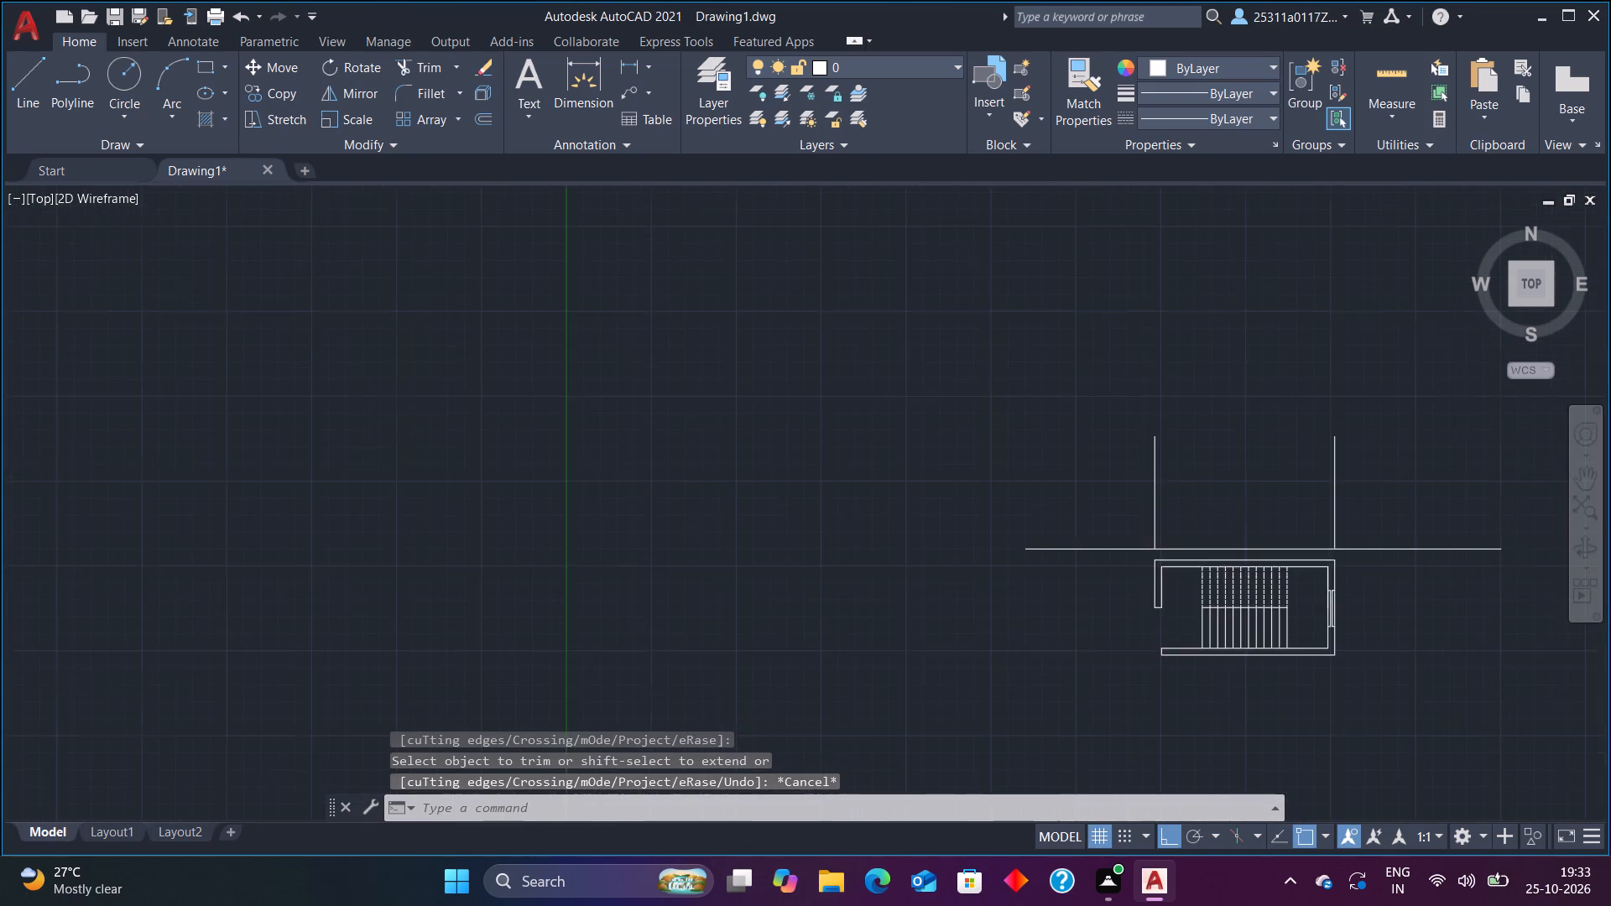
scroll(1212, 488, "up", 1)
key("Escape")
key("Escape")
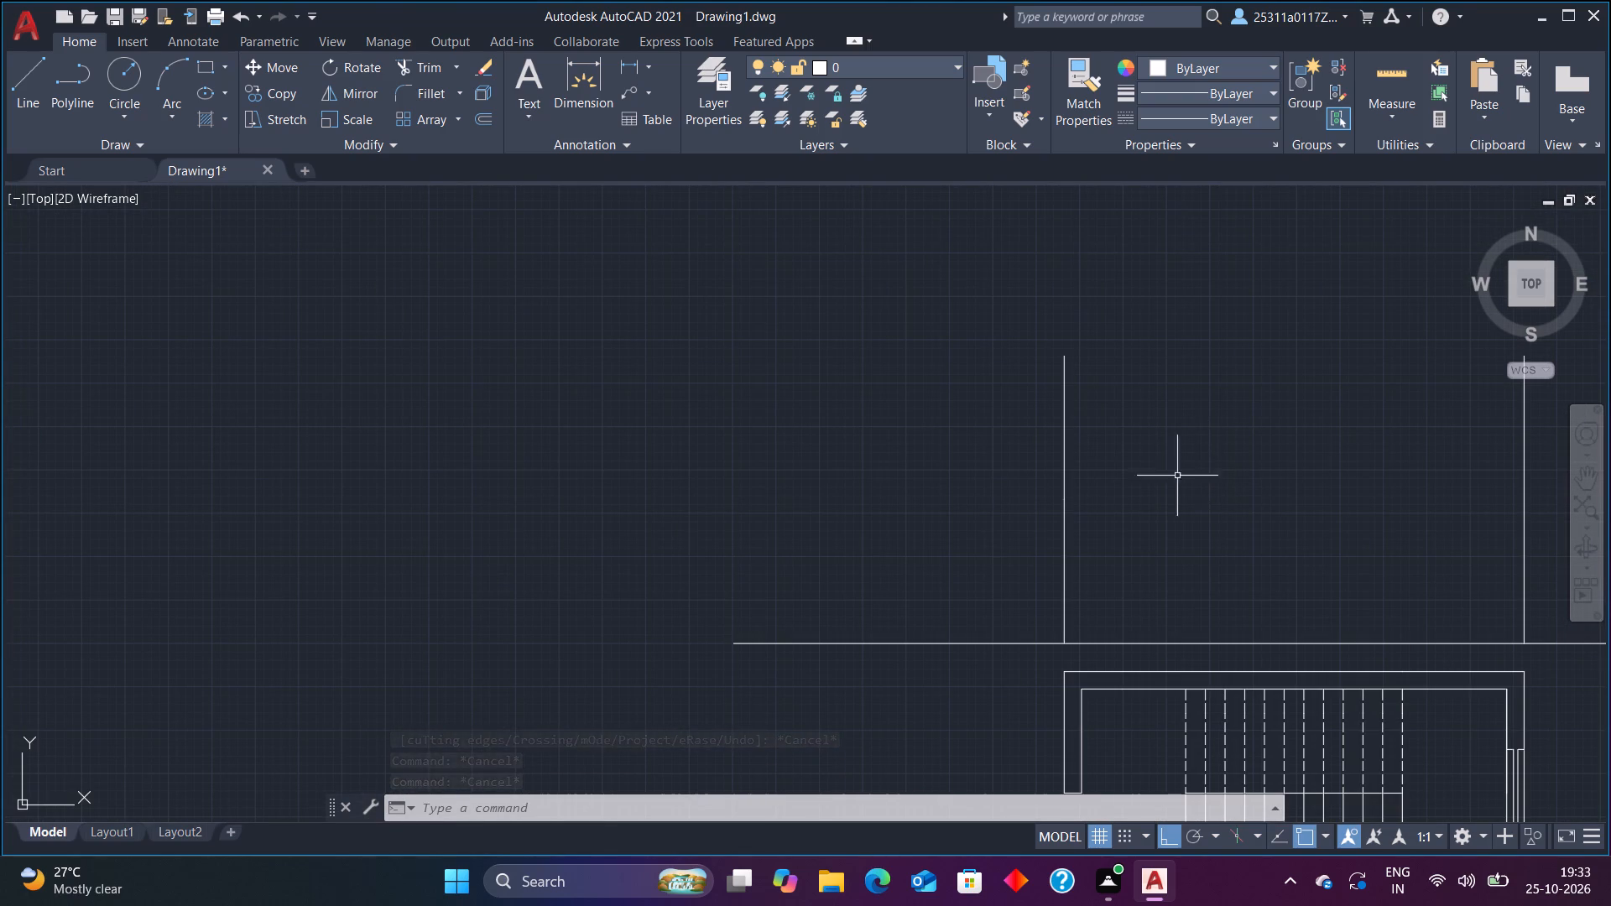
Offset both 165-unit segments of the left vertical 20 units inward.
scroll(1173, 482, "down", 2)
scroll(1240, 503, "up", 3)
scroll(1242, 492, "down", 1)
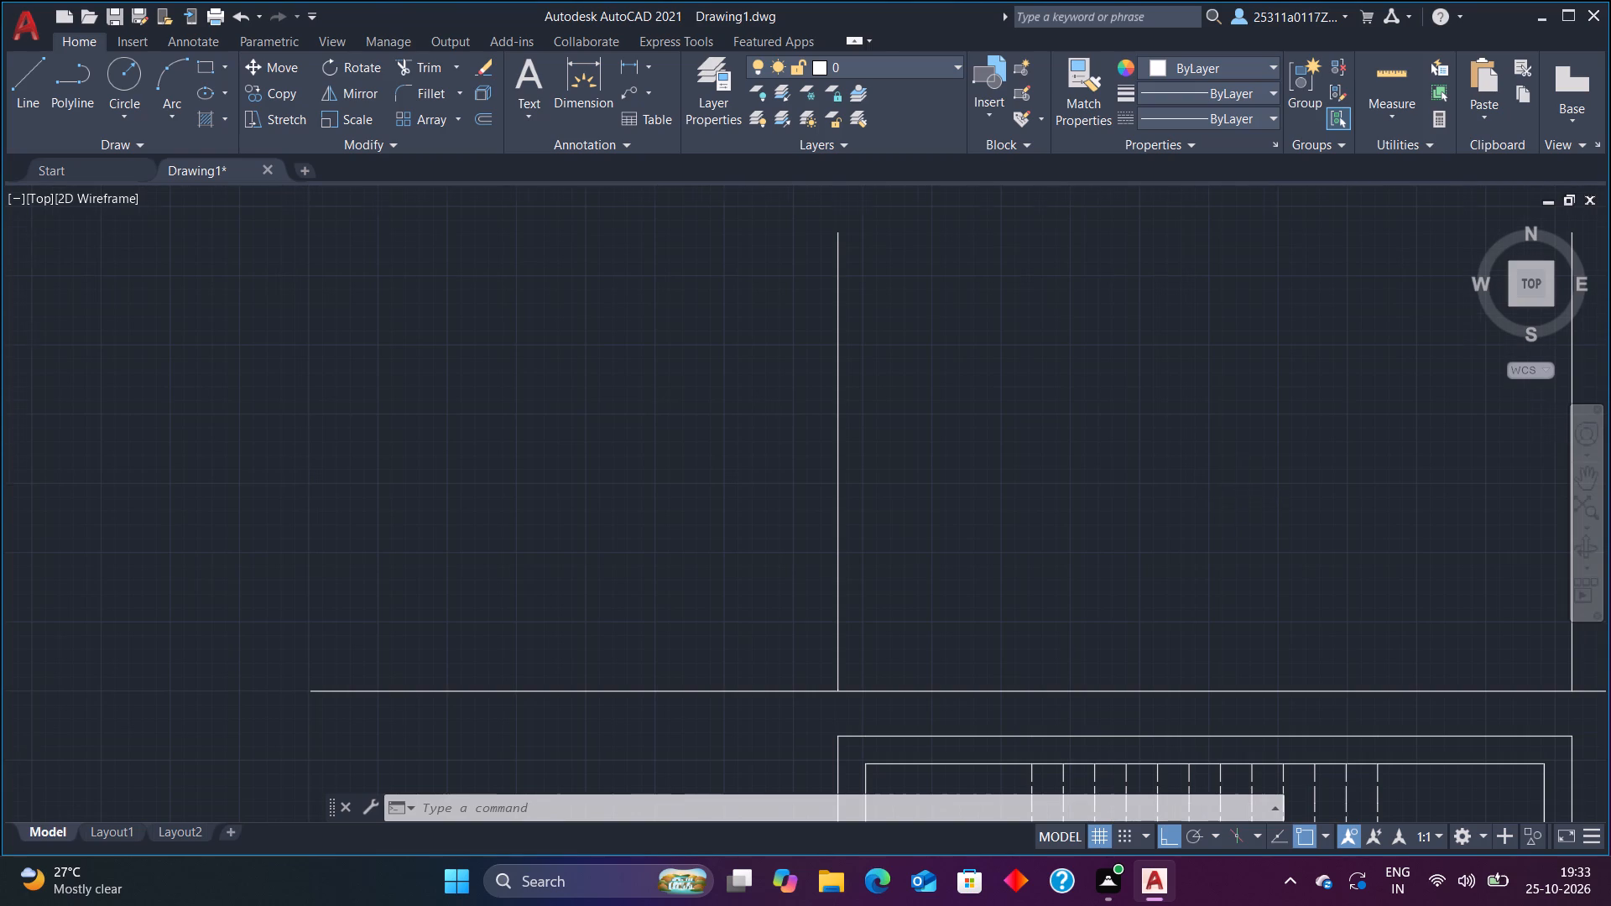
left_click_drag(885, 404, 1081, 536)
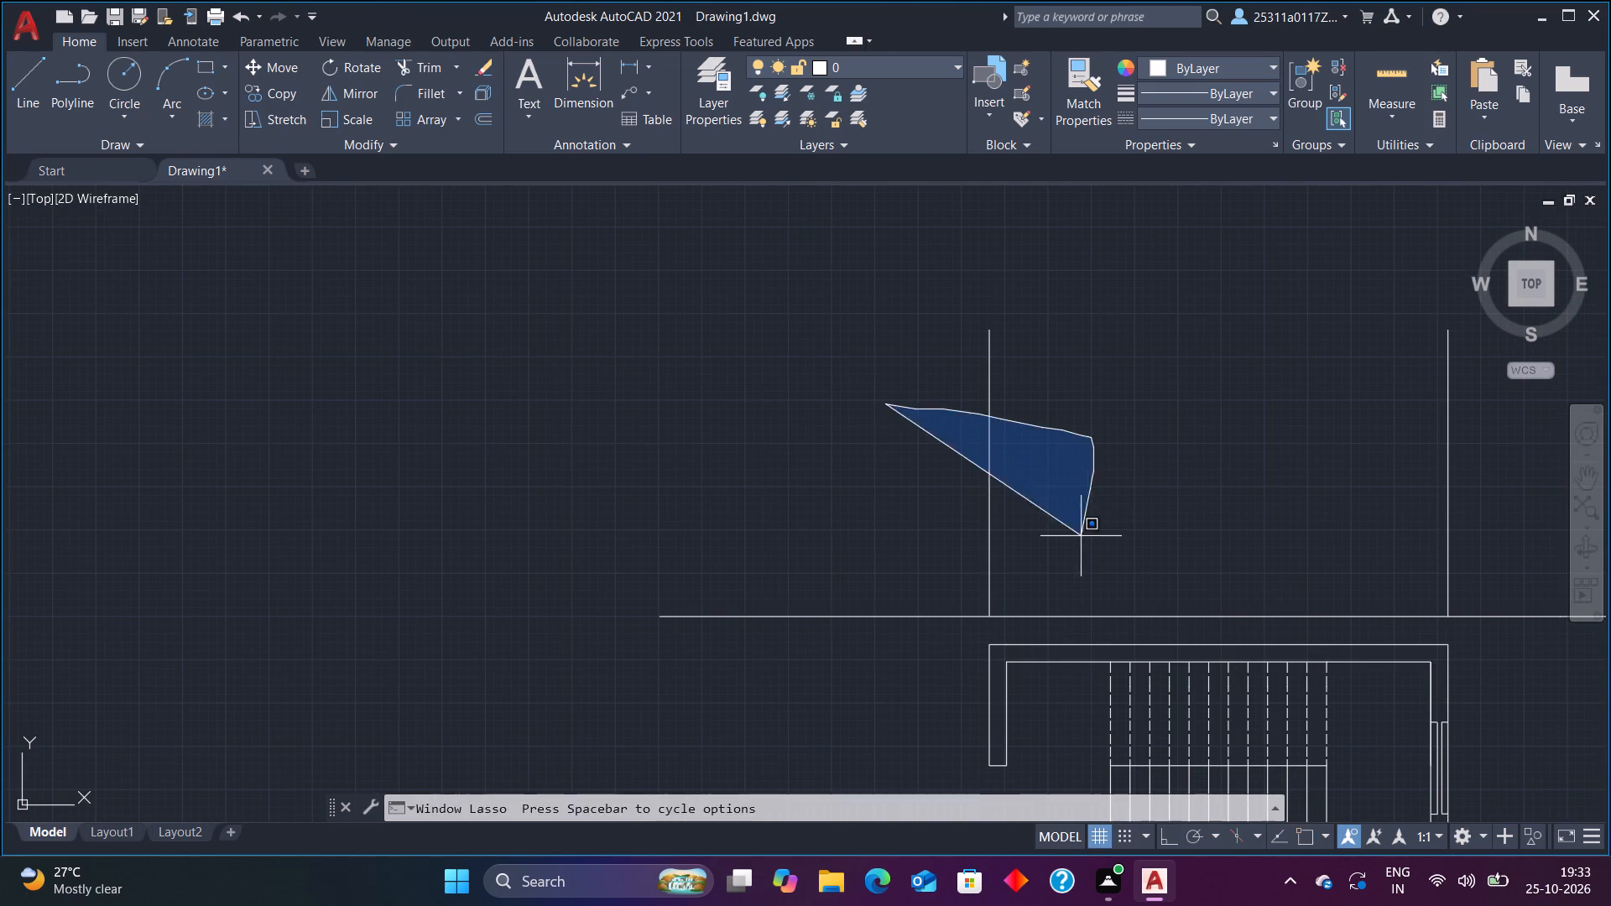
left_click_drag(1081, 536, 1078, 536)
left_click_drag(1061, 313, 962, 563)
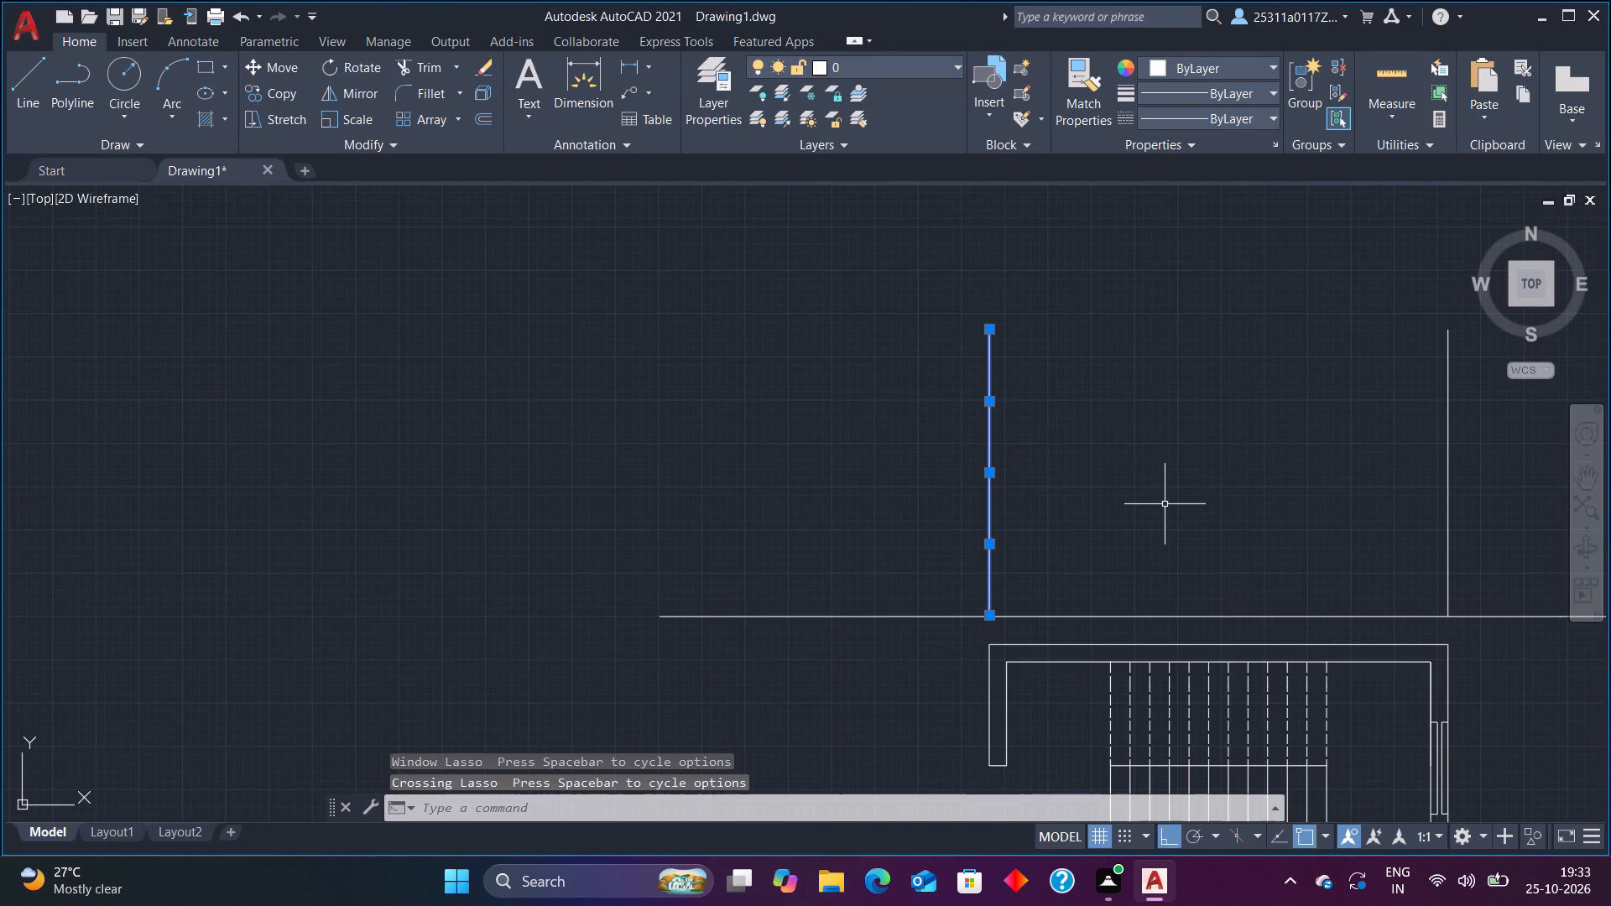
type("of")
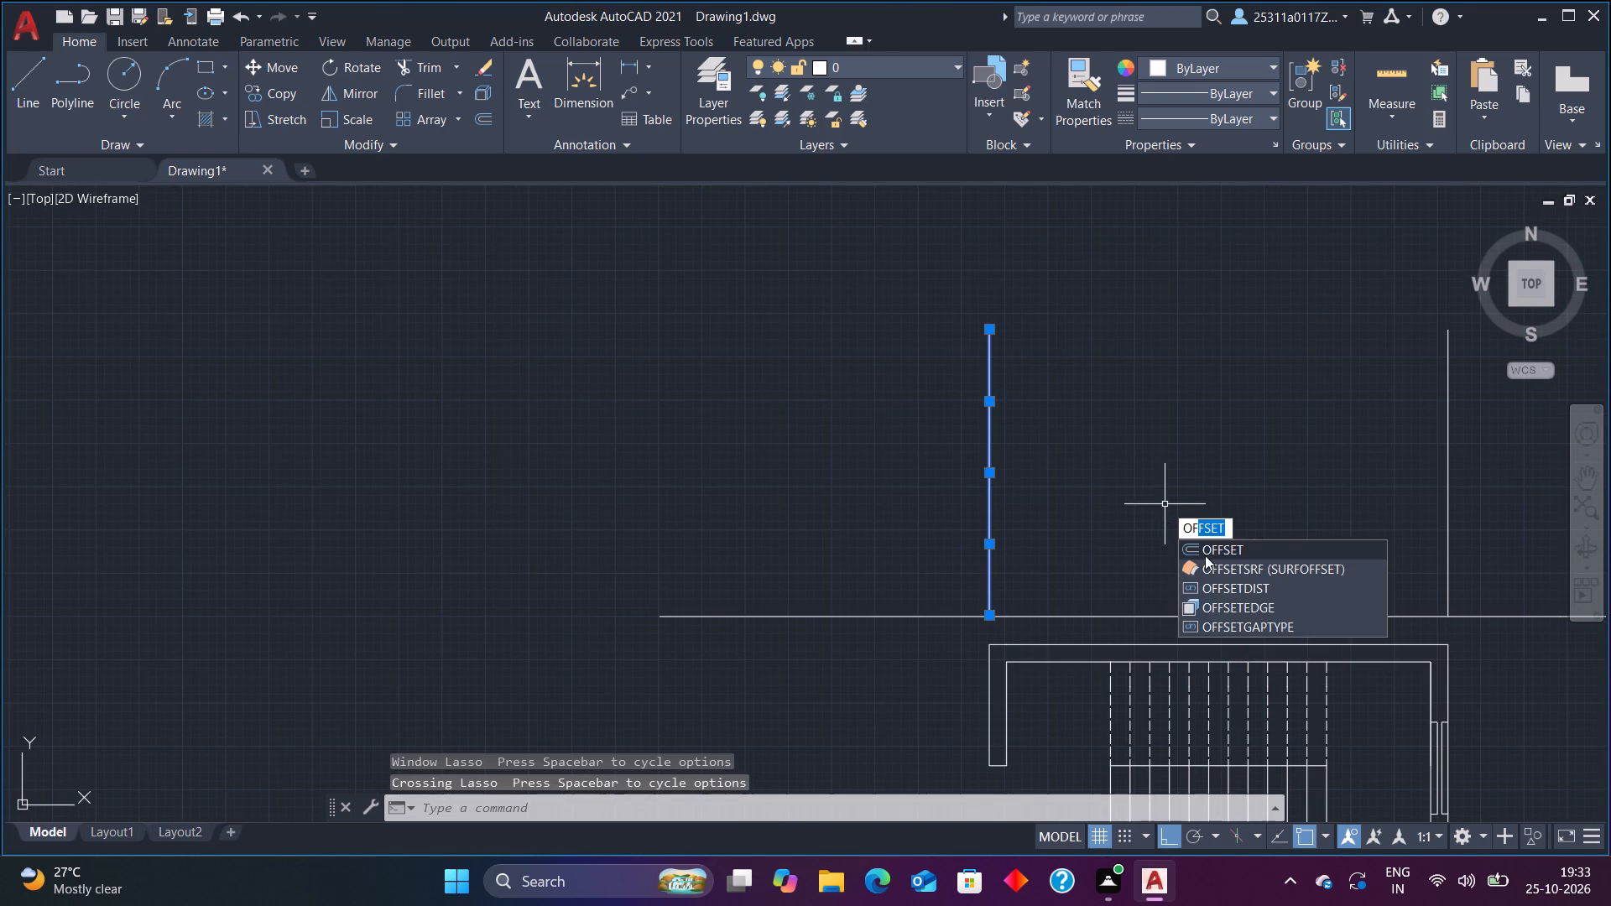
left_click(1205, 555)
type("20")
key("Return")
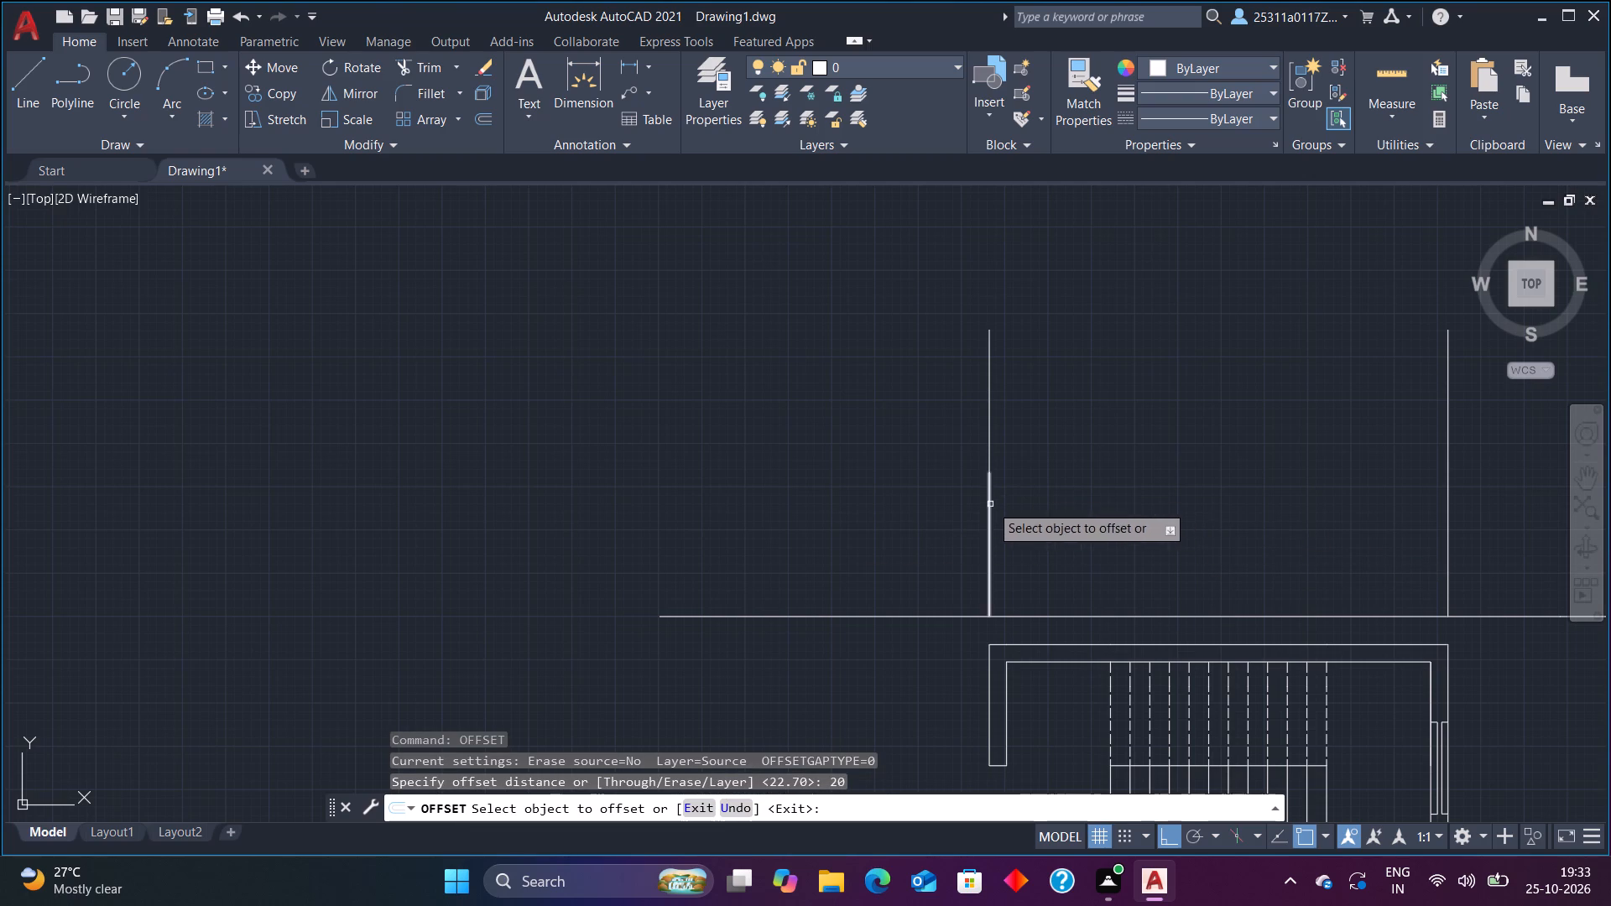
left_click(990, 504)
left_click(1030, 506)
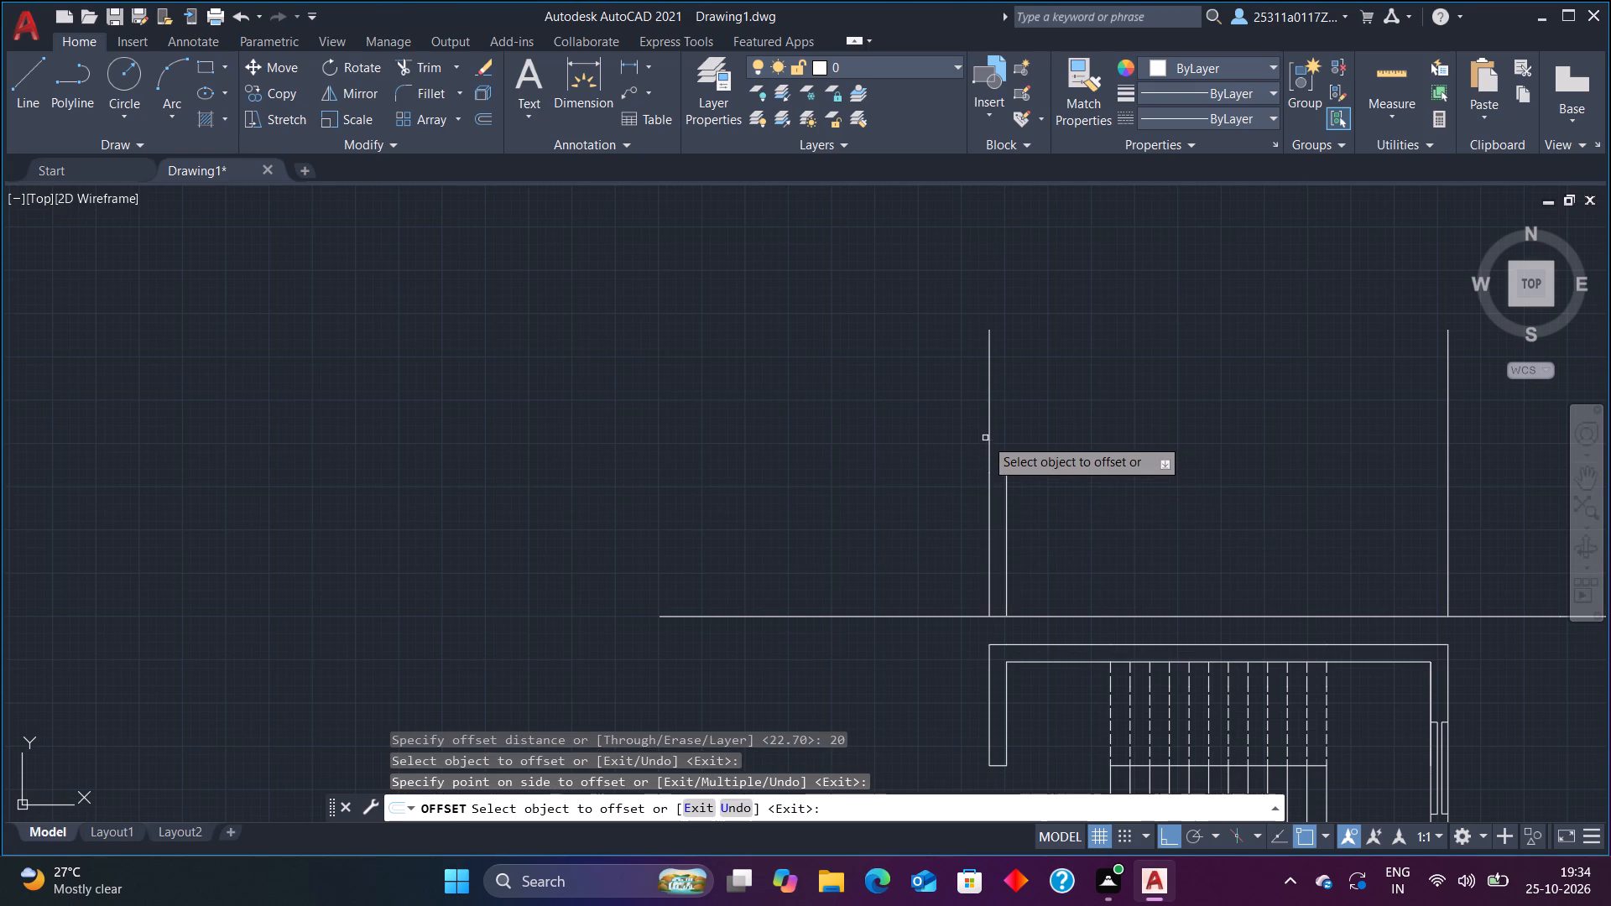
left_click(987, 435)
left_click(1014, 431)
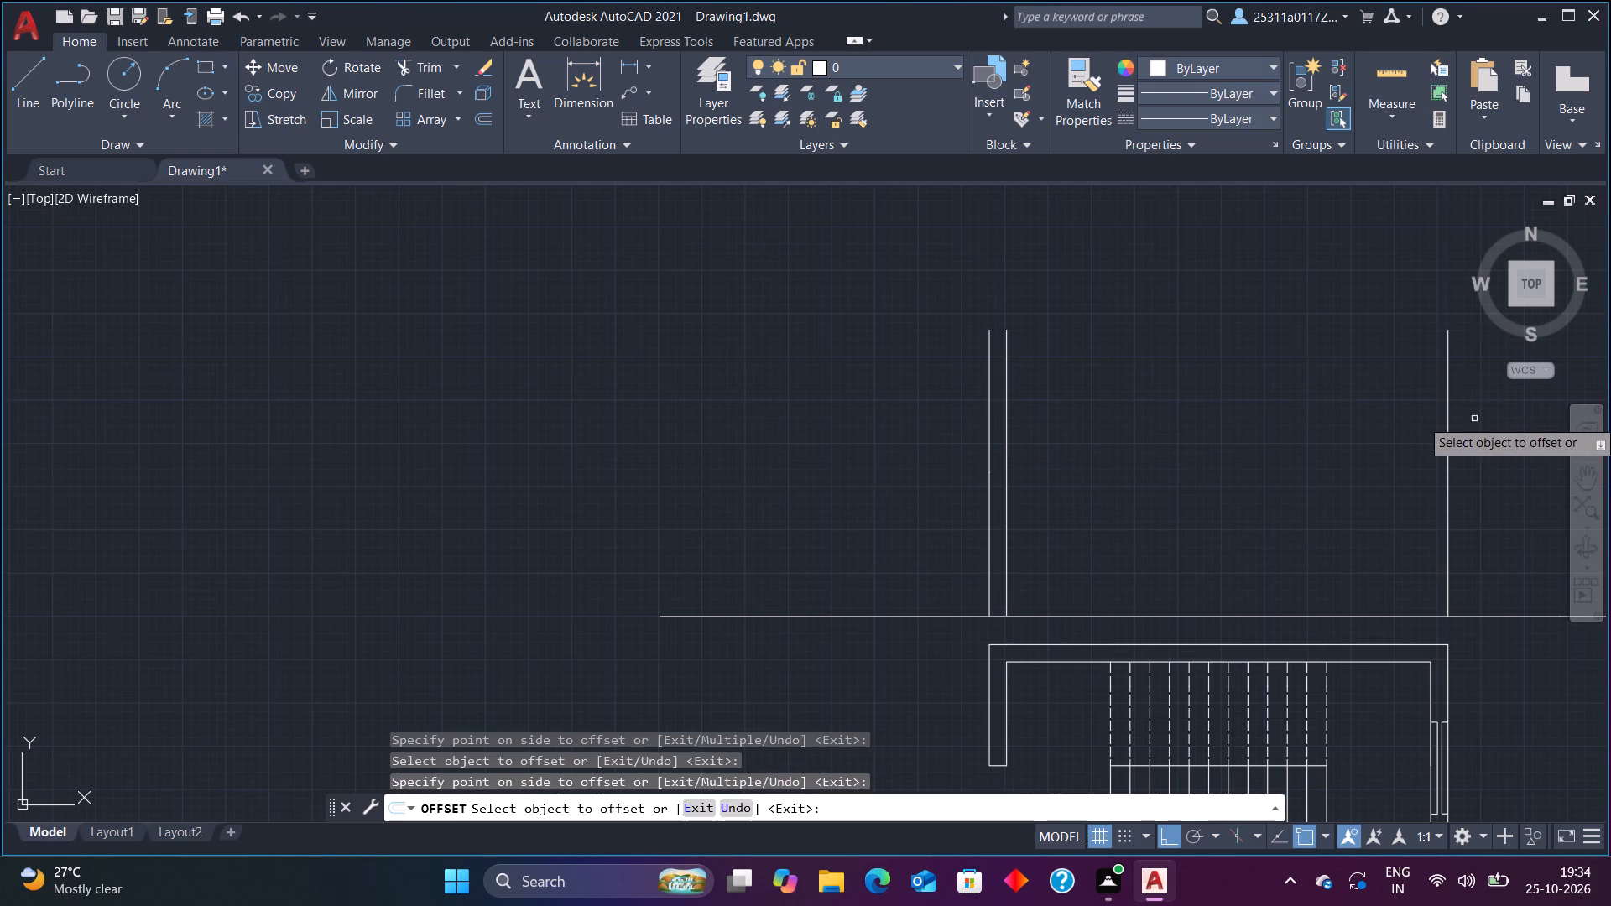
Offset the right vertical 20 units inward to form the second wall thickness.
left_click(1445, 445)
left_click(1446, 445)
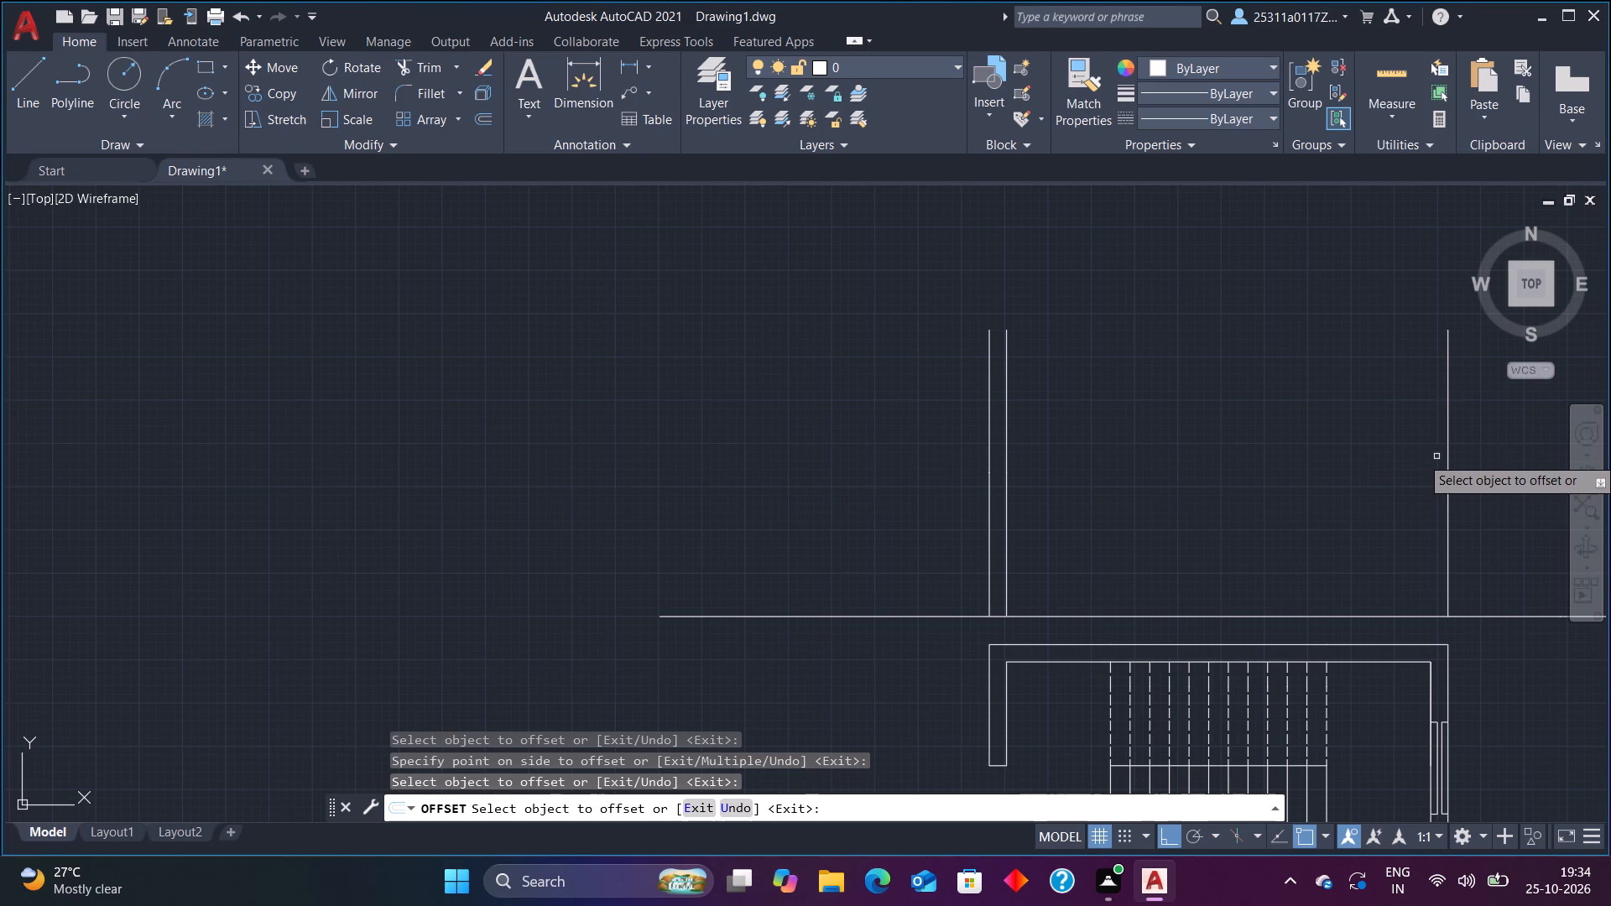
left_click(1447, 453)
left_click(1389, 492)
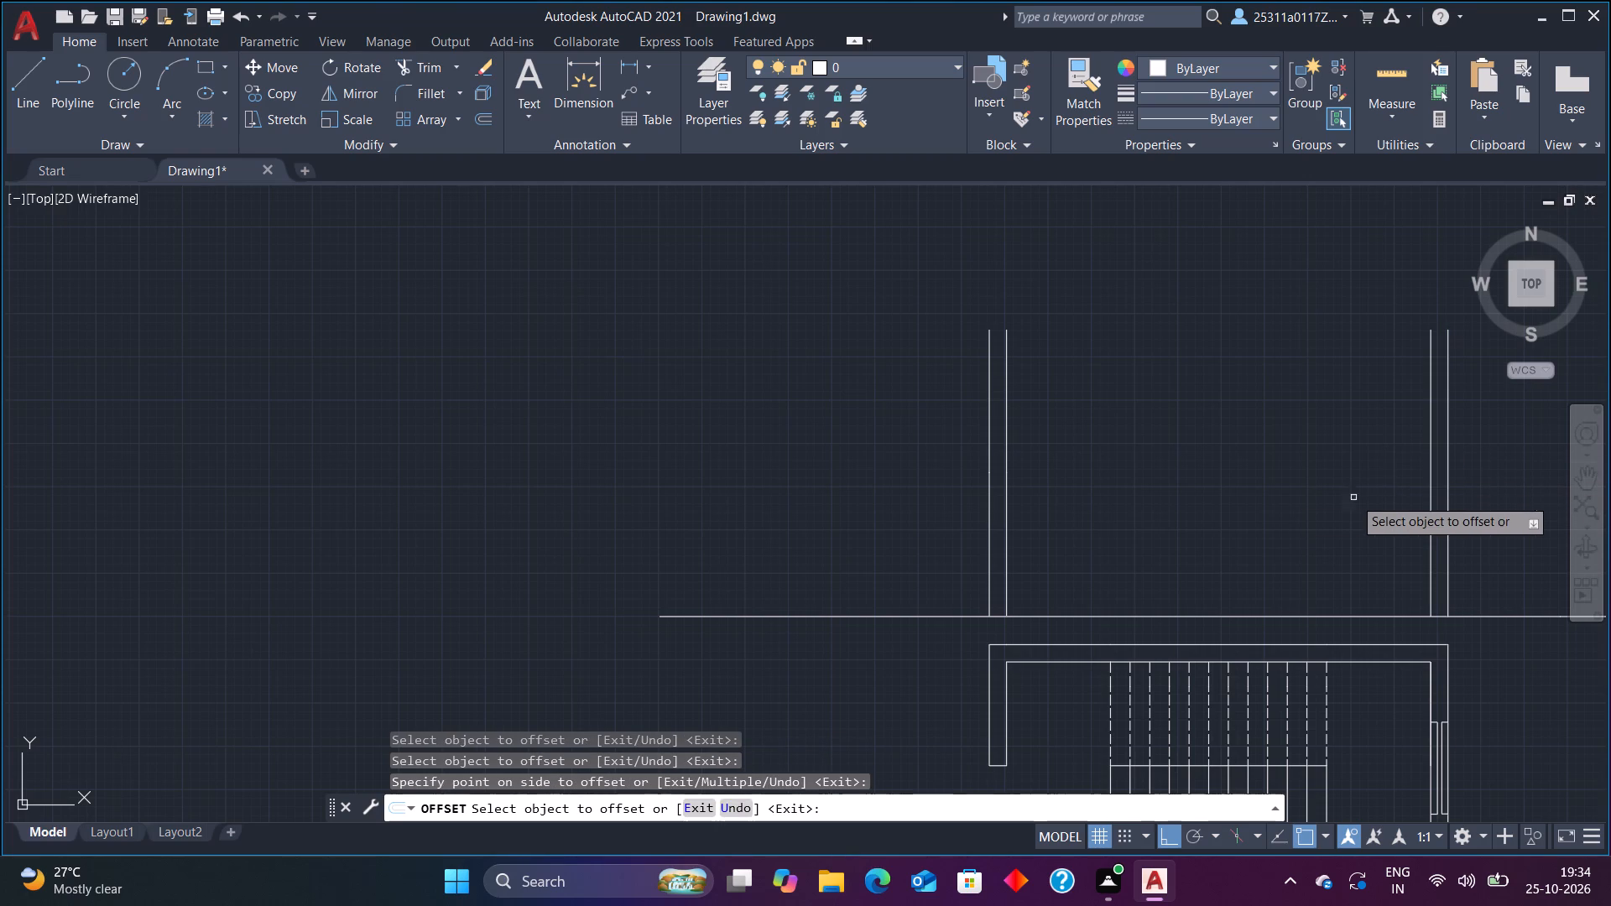
Cap the section's left wall with a 20-unit horizontal line joining the tops of its two verticals.
key("grave")
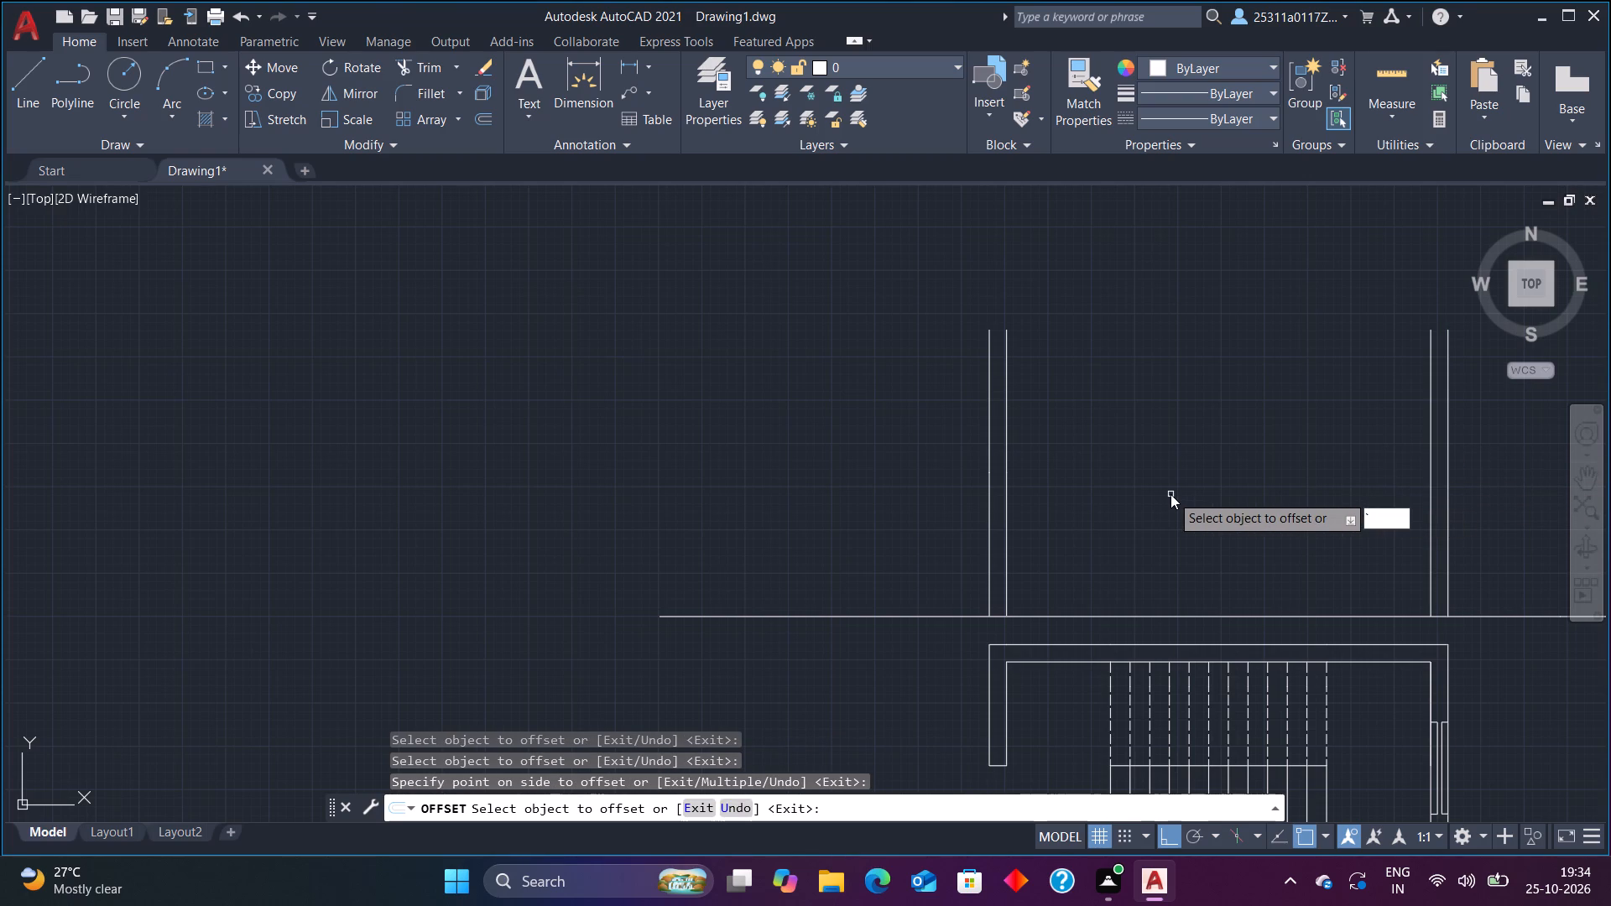
key("BackSpace")
key("Escape")
key("Escape")
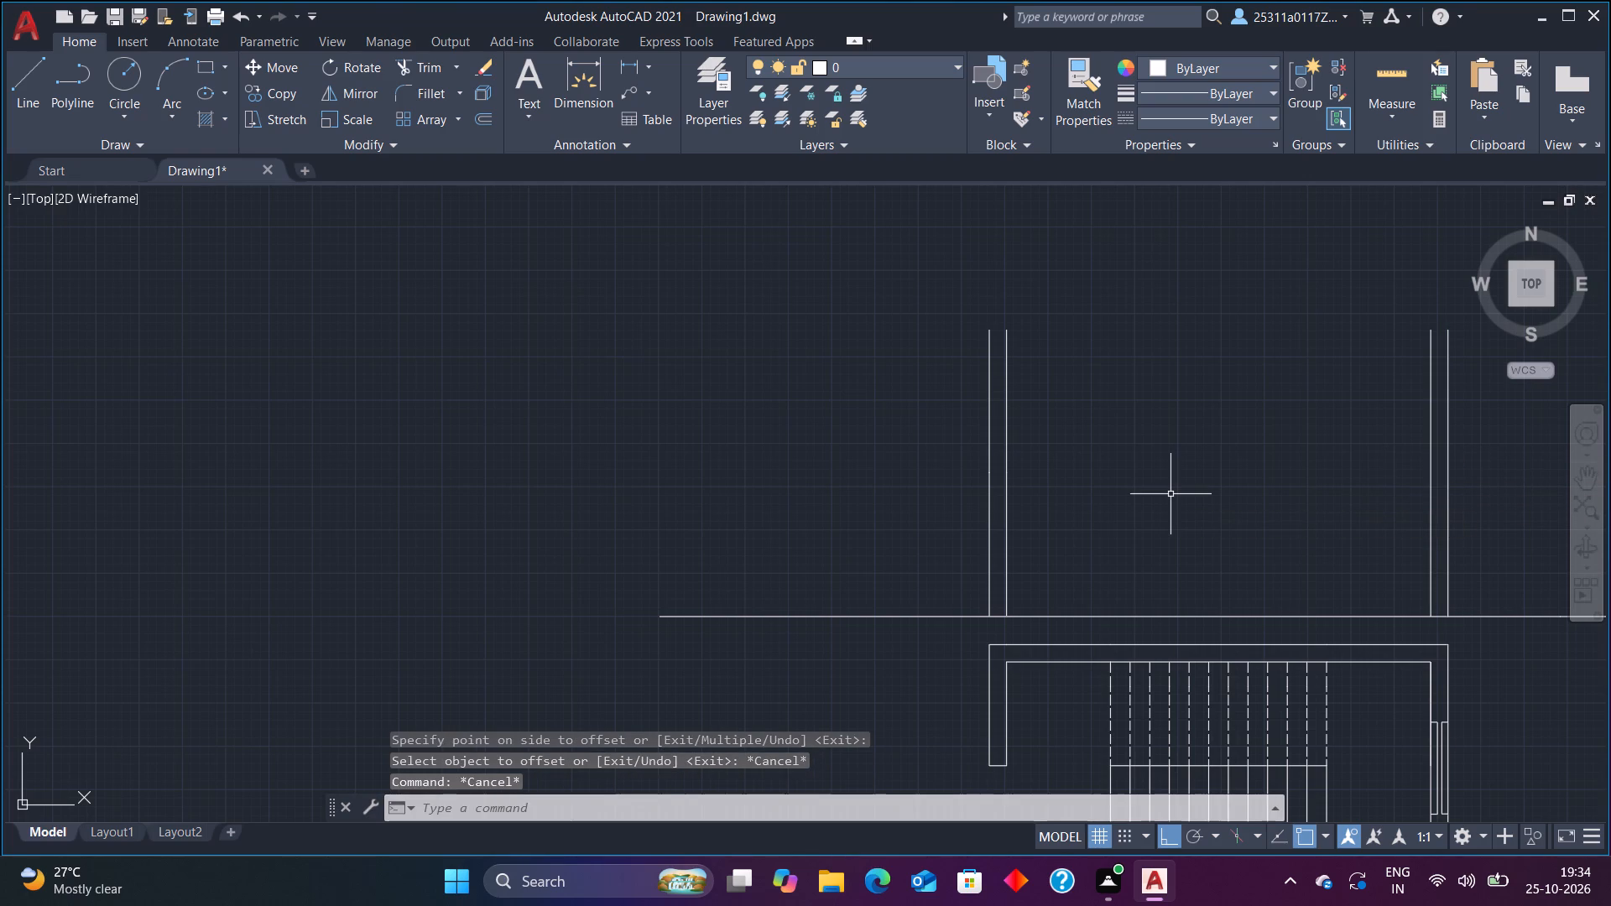
left_click(36, 62)
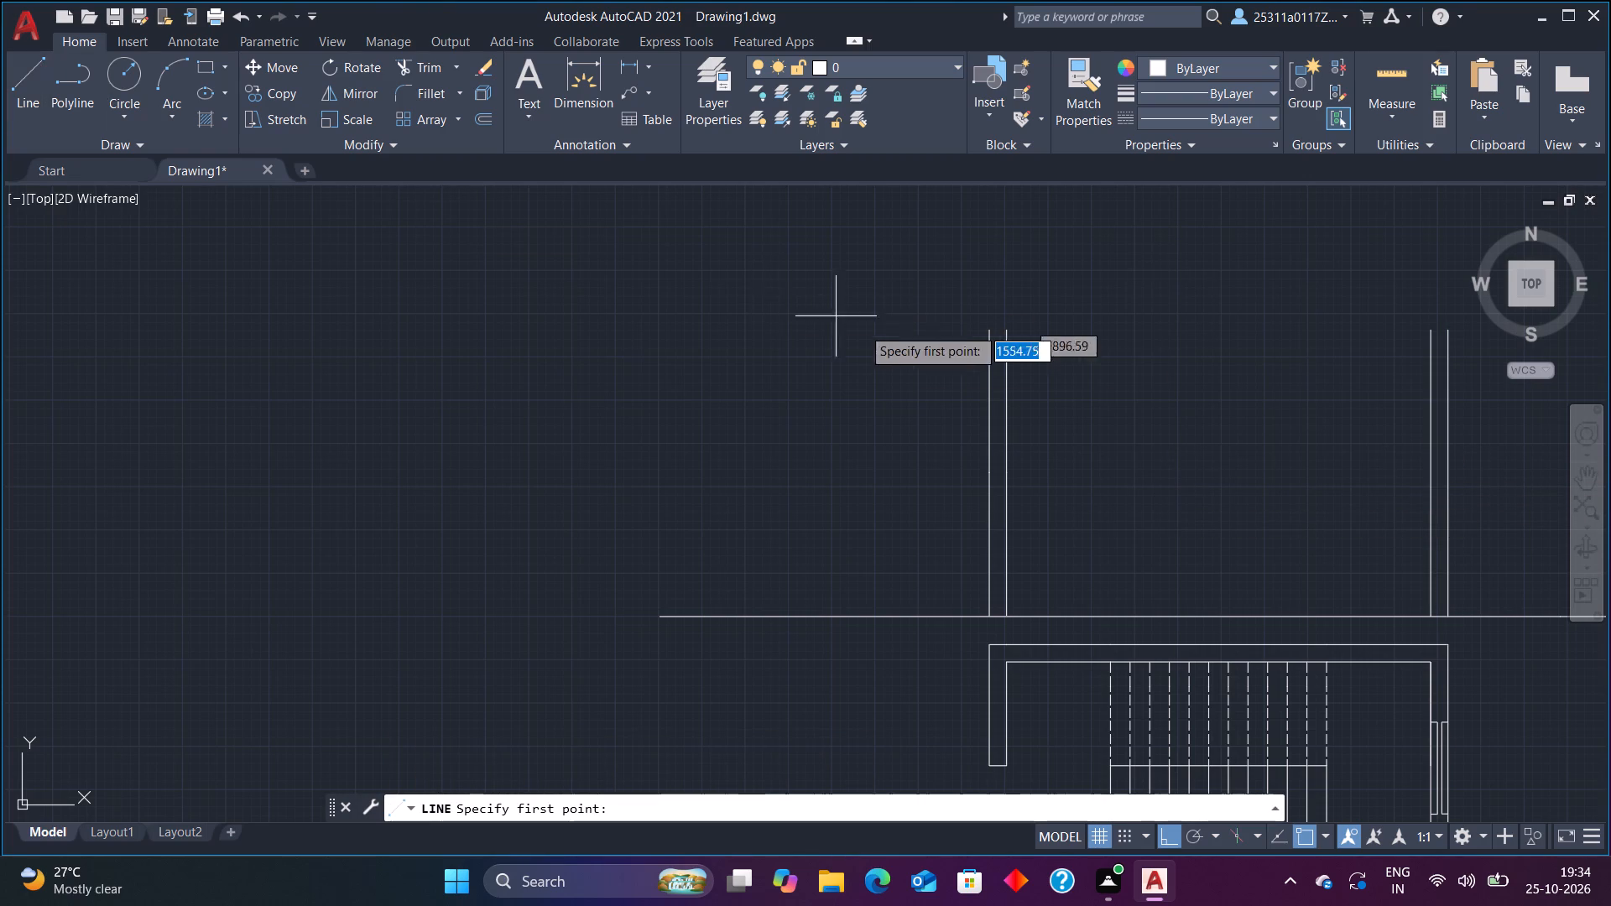
scroll(998, 287, "up", 3)
scroll(1035, 469, "up", 2)
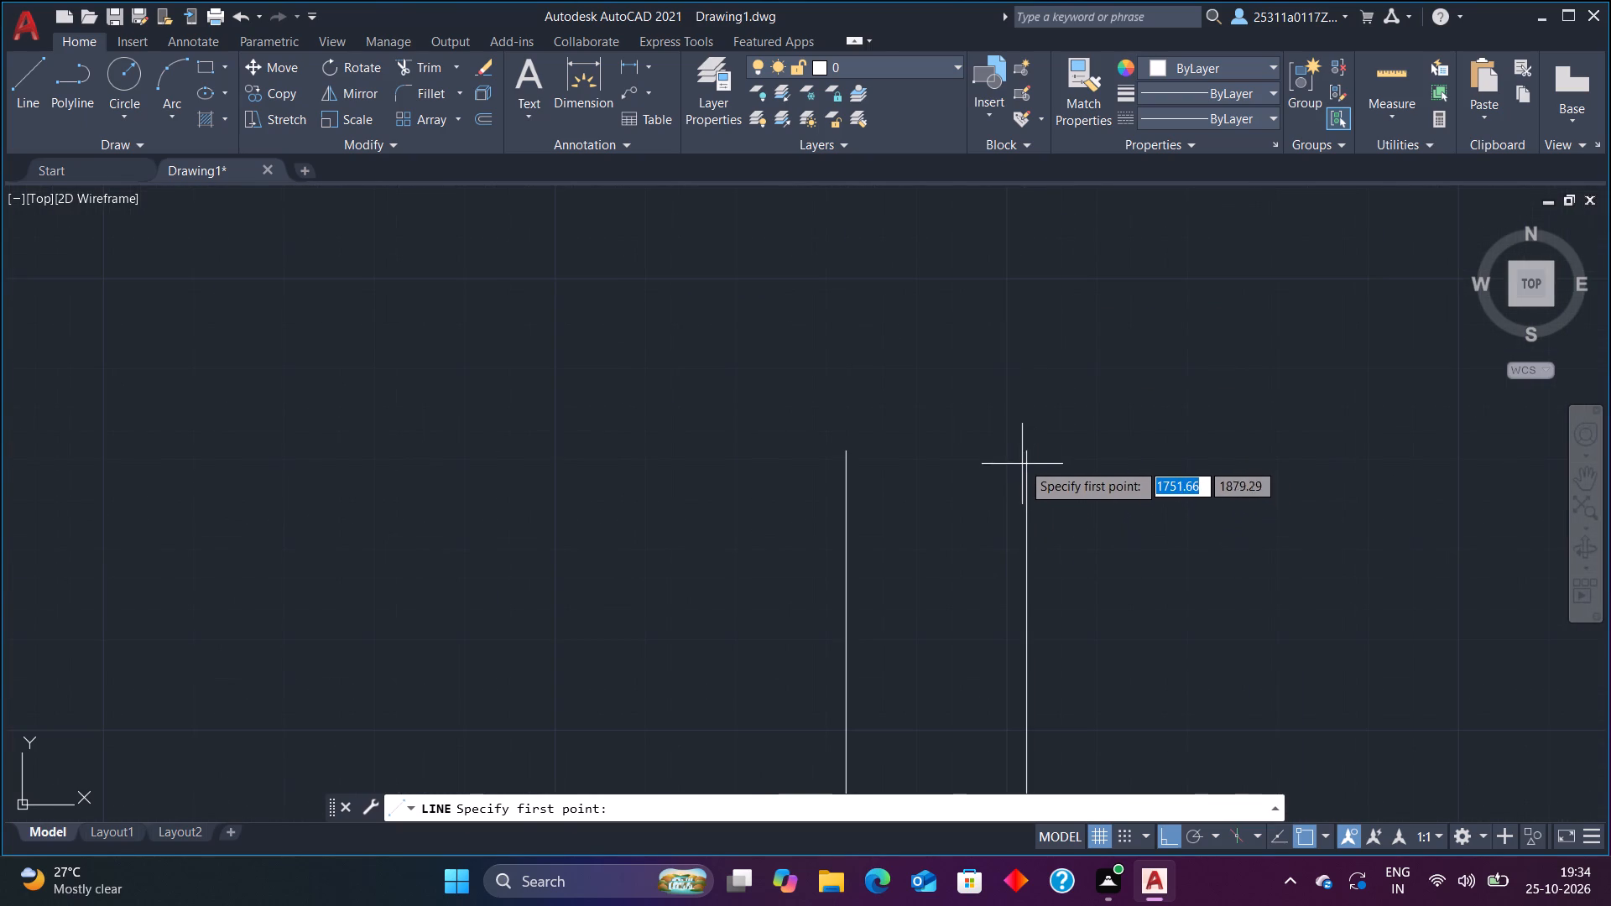
left_click(1022, 456)
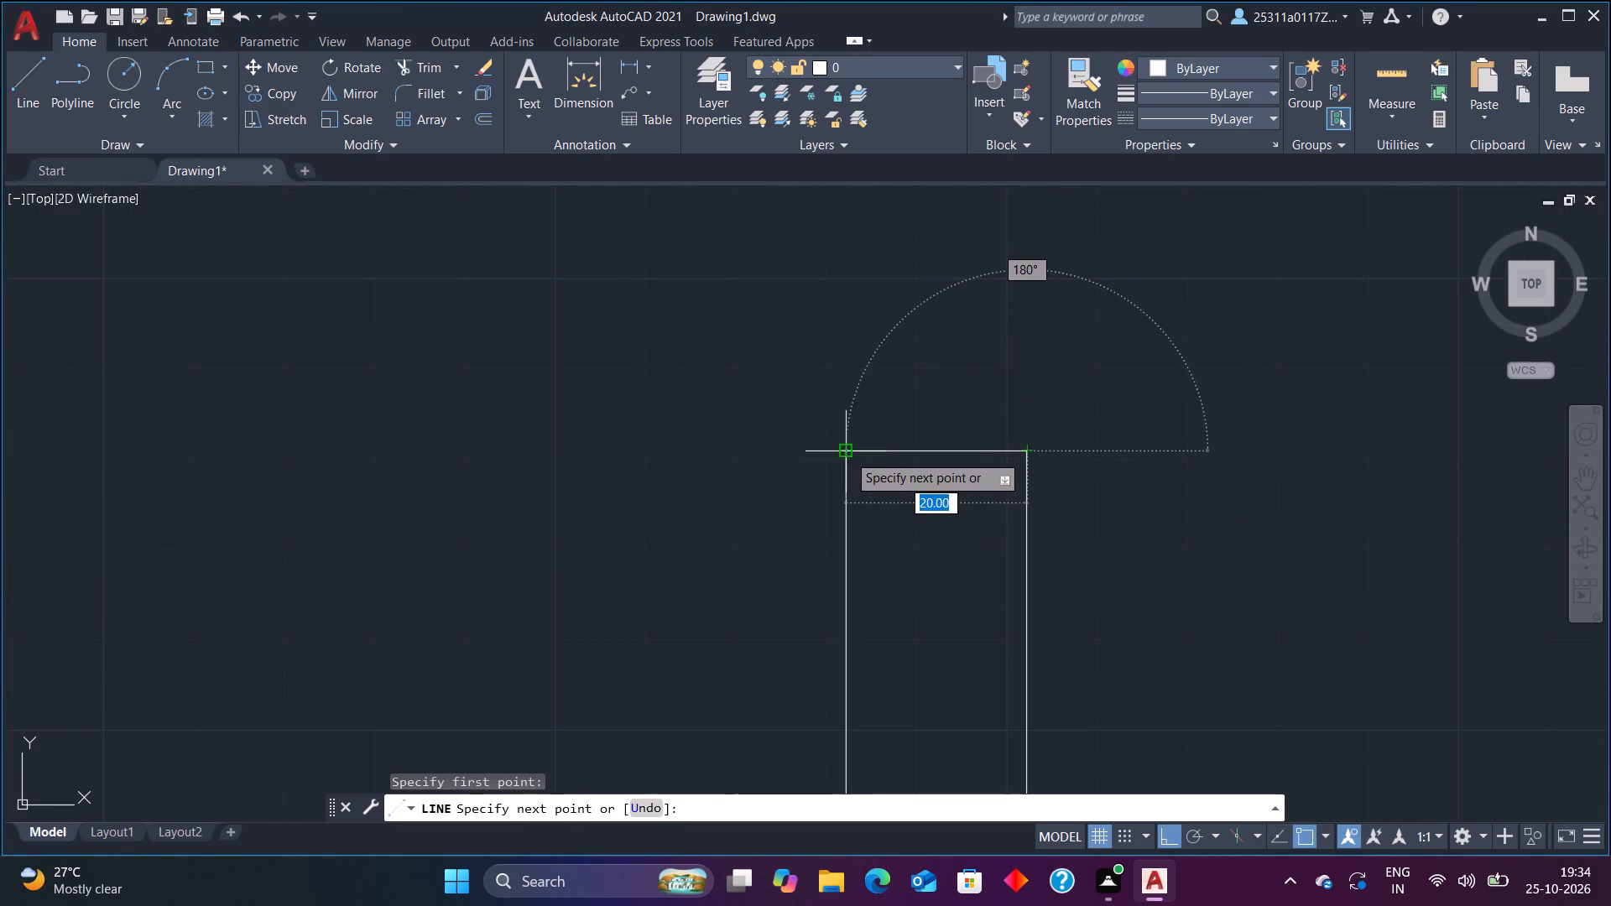
left_click(847, 454)
key("Escape")
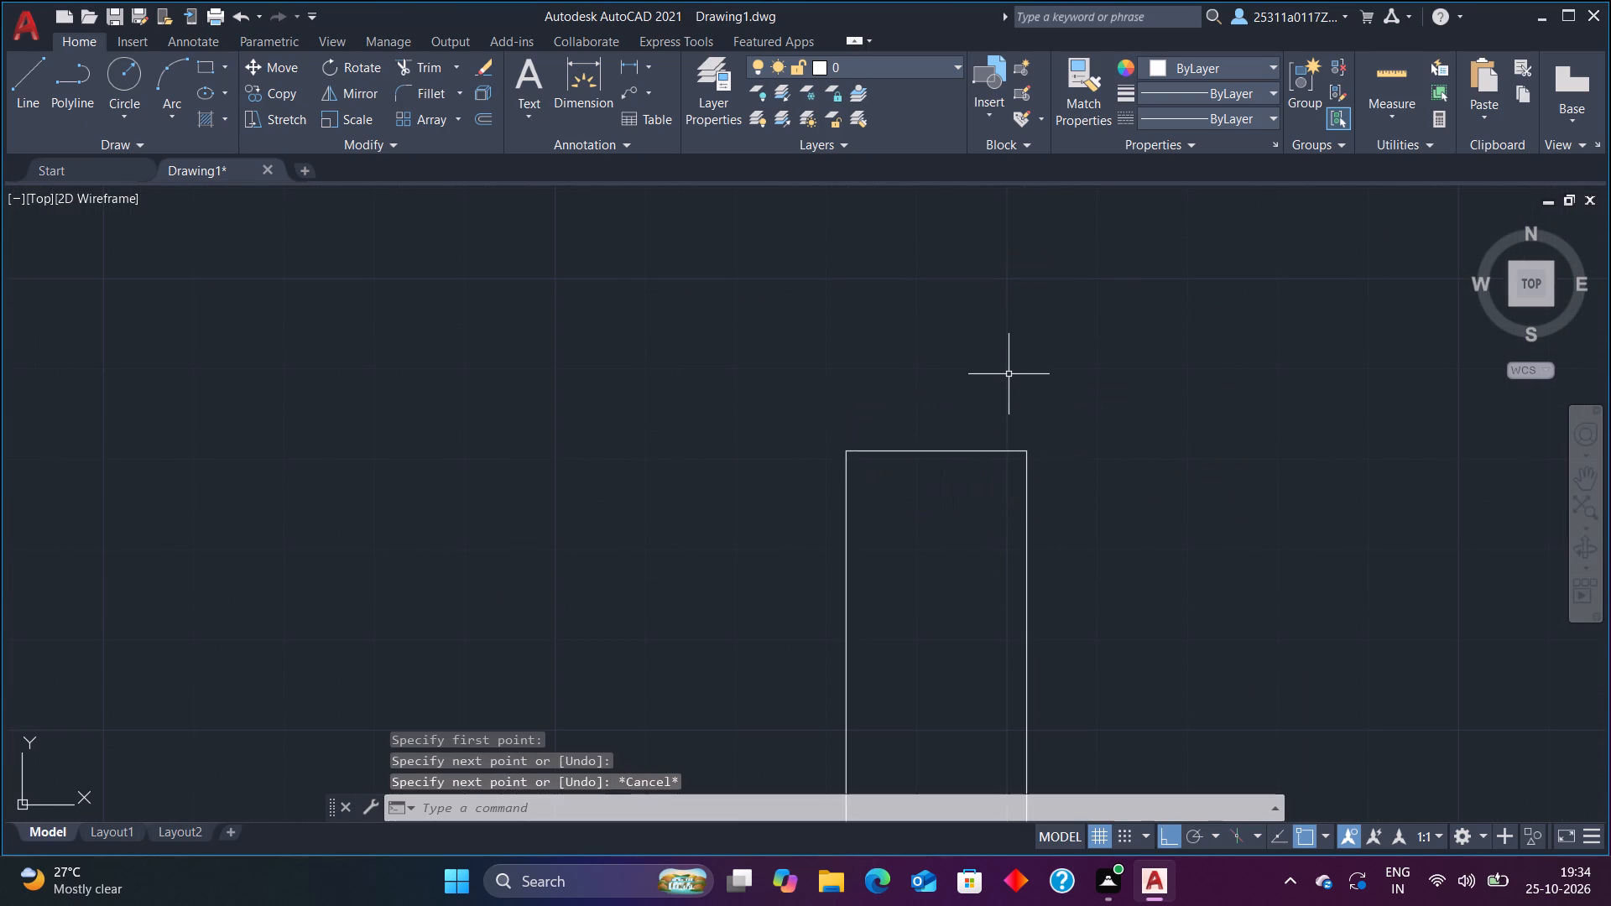
Cap the section's right wall with a horizontal line joining the tops of its two verticals.
scroll(1134, 492, "down", 12)
scroll(1270, 537, "up", 5)
scroll(848, 555, "up", 2)
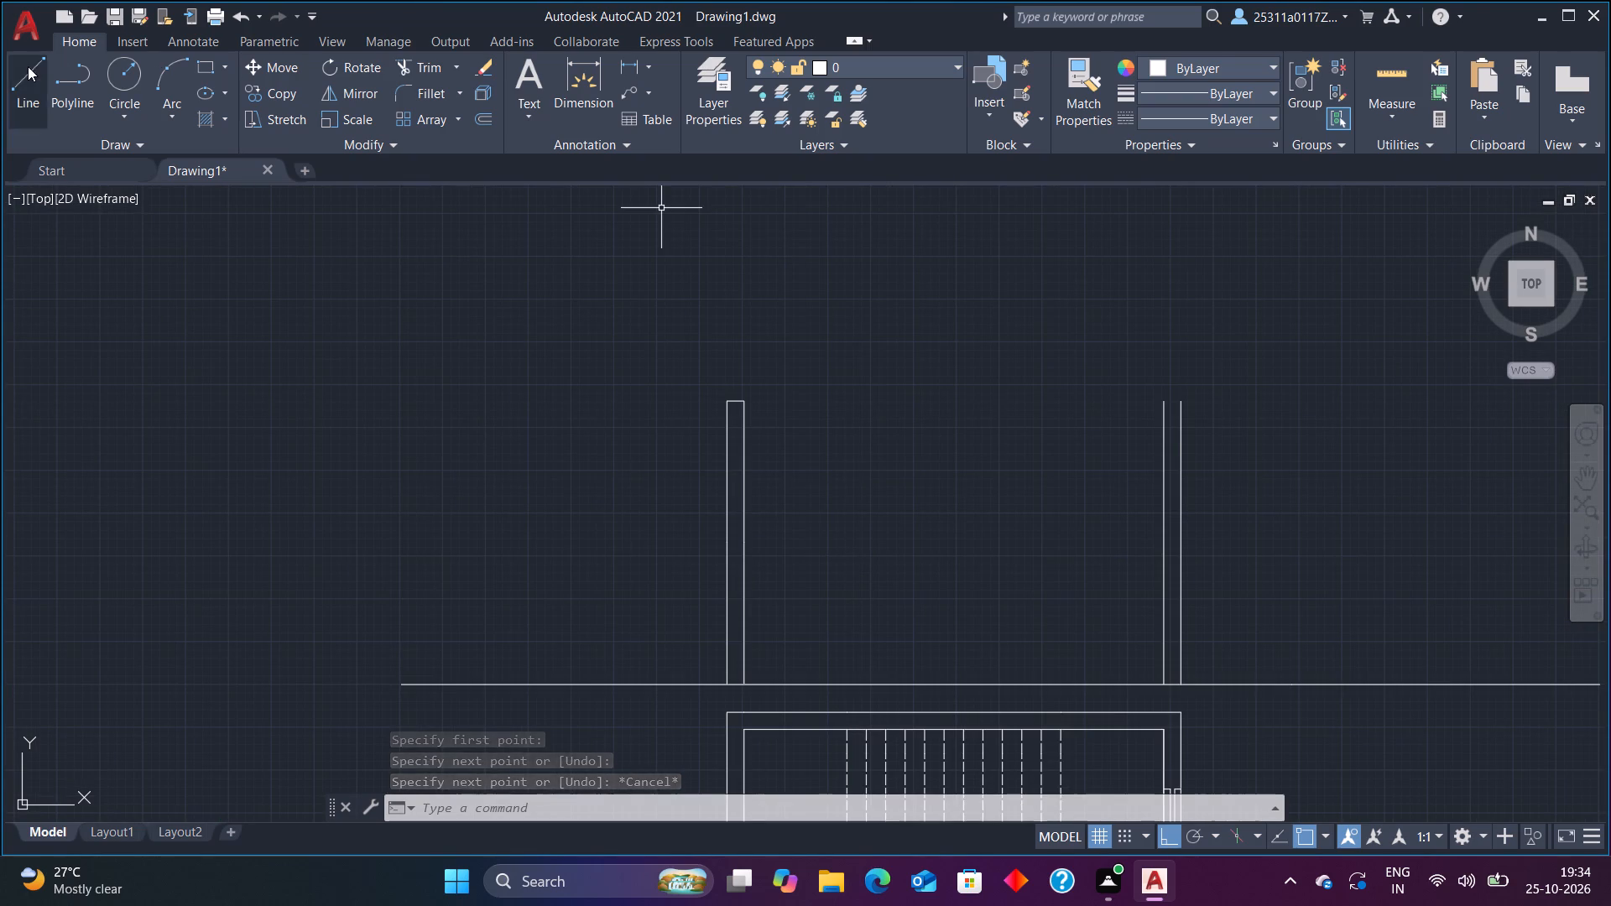
left_click(28, 66)
scroll(1154, 408, "up", 5)
scroll(1154, 408, "down", 3)
scroll(1165, 403, "up", 2)
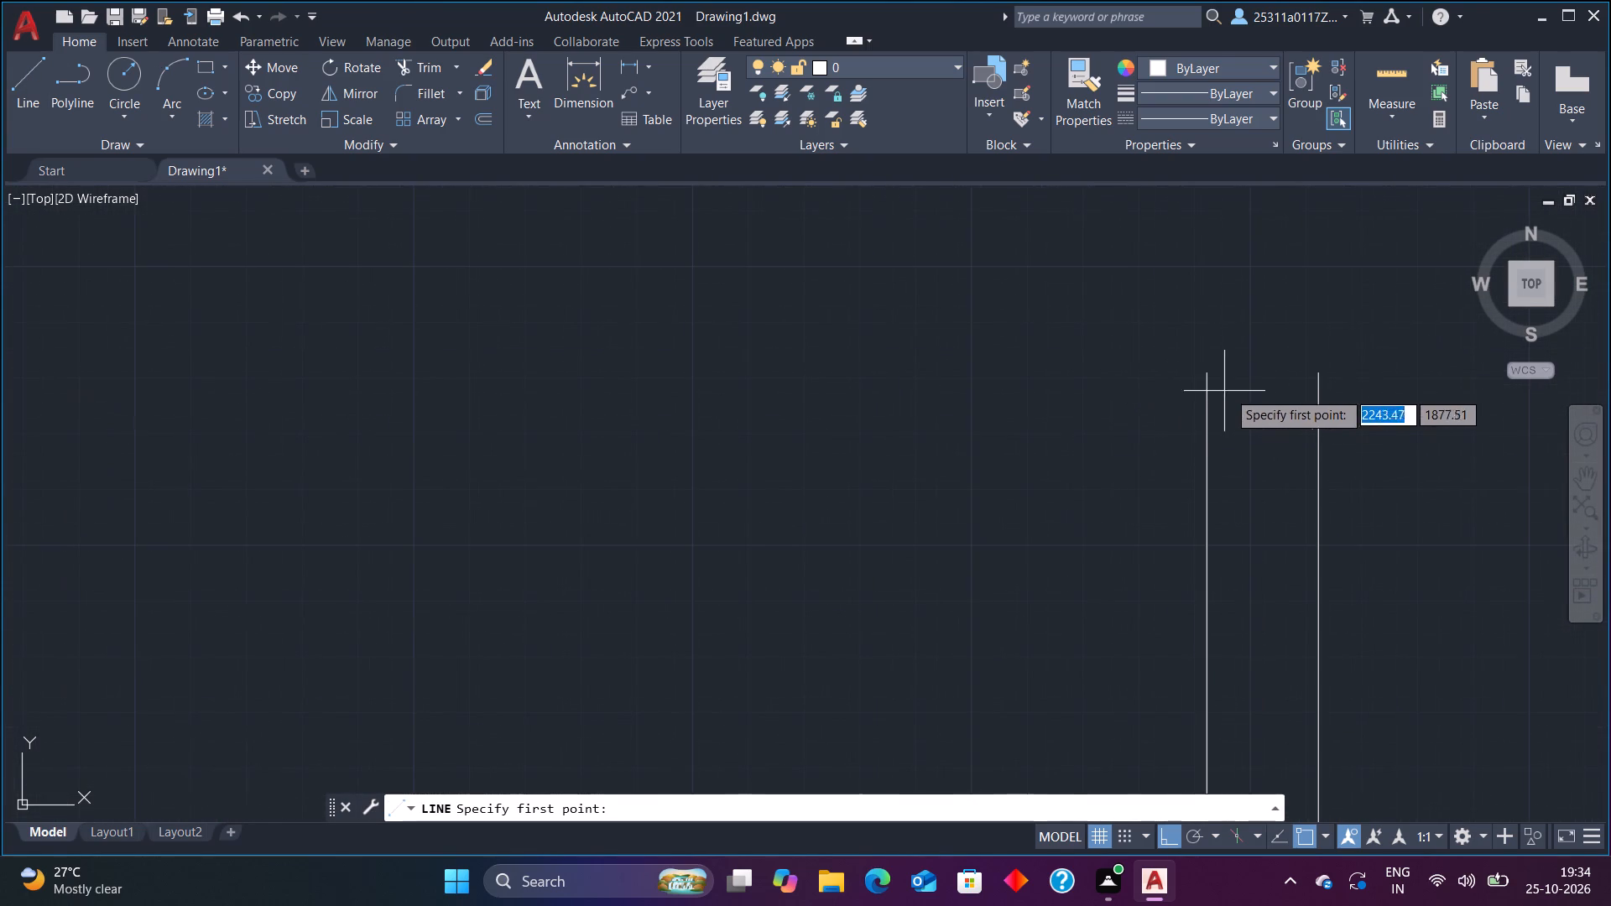
left_click(1204, 380)
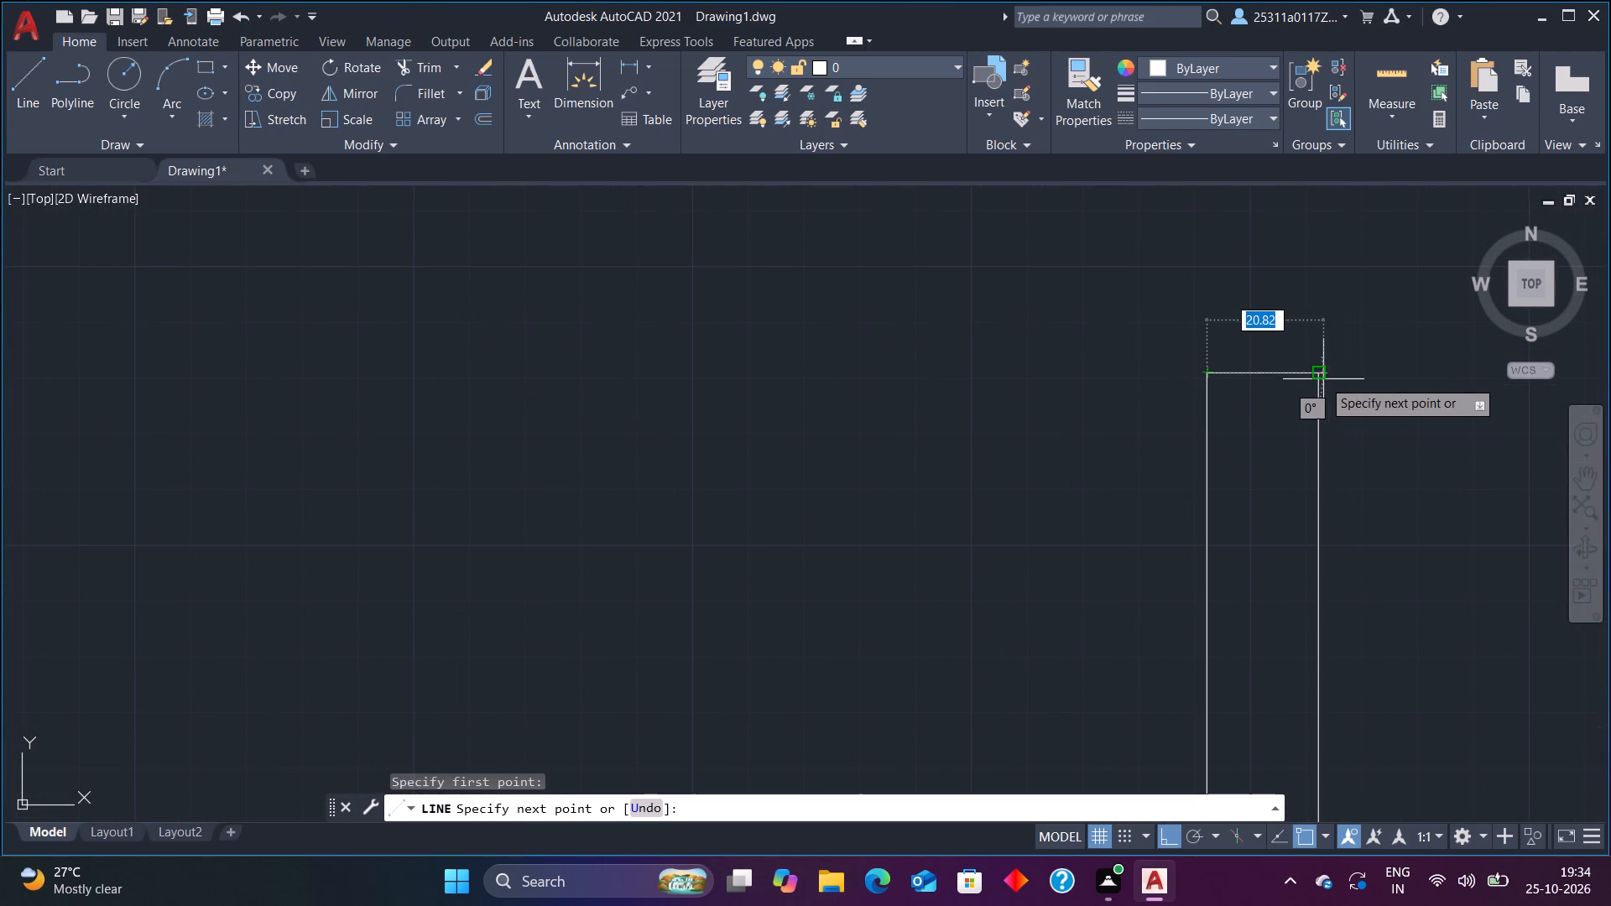
left_click(1319, 376)
key("Escape")
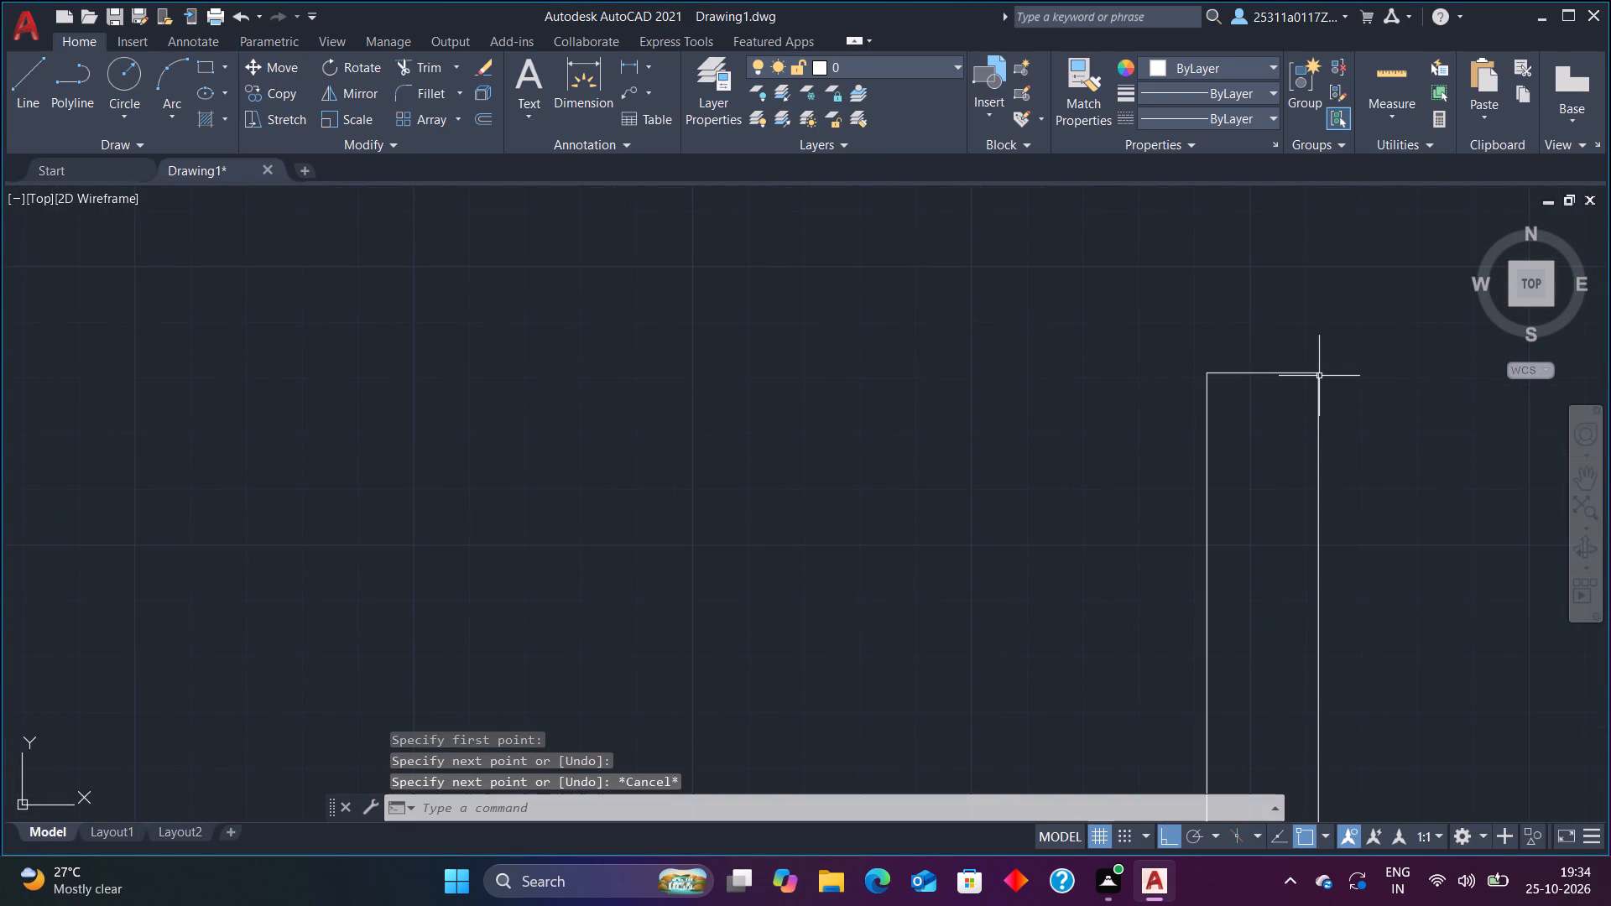
Draw two vertical cutting lines across the ground line, one outside the left wall and one outside the right wall.
scroll(824, 472, "down", 3)
scroll(547, 605, "down", 3)
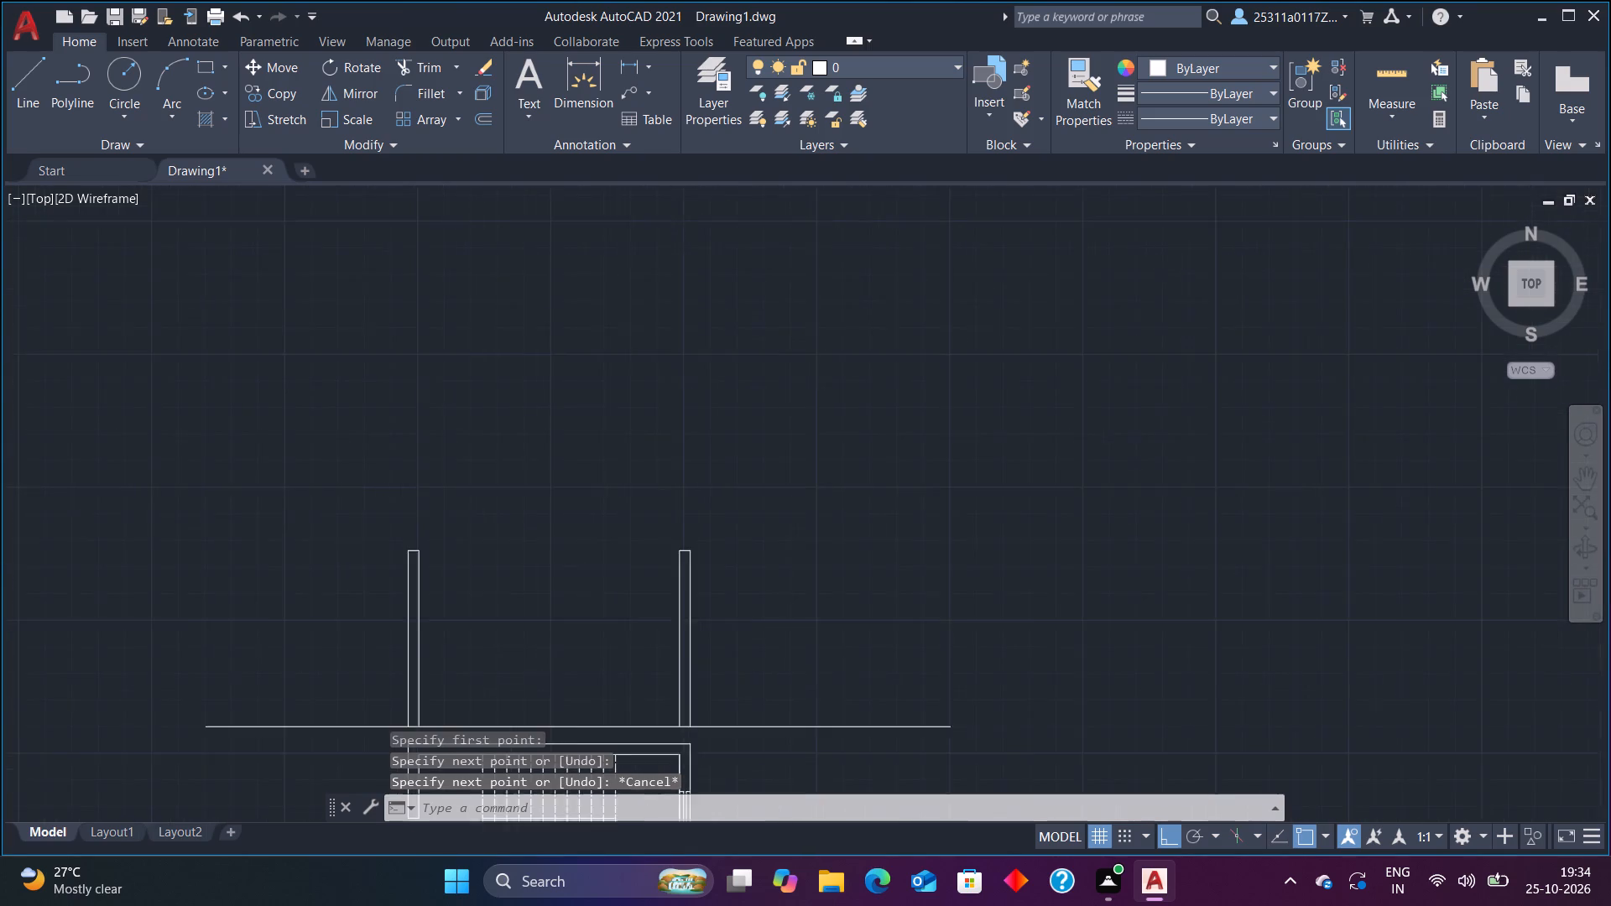
scroll(491, 648, "down", 3)
scroll(487, 713, "up", 4)
scroll(535, 328, "down", 3)
scroll(535, 281, "up", 1)
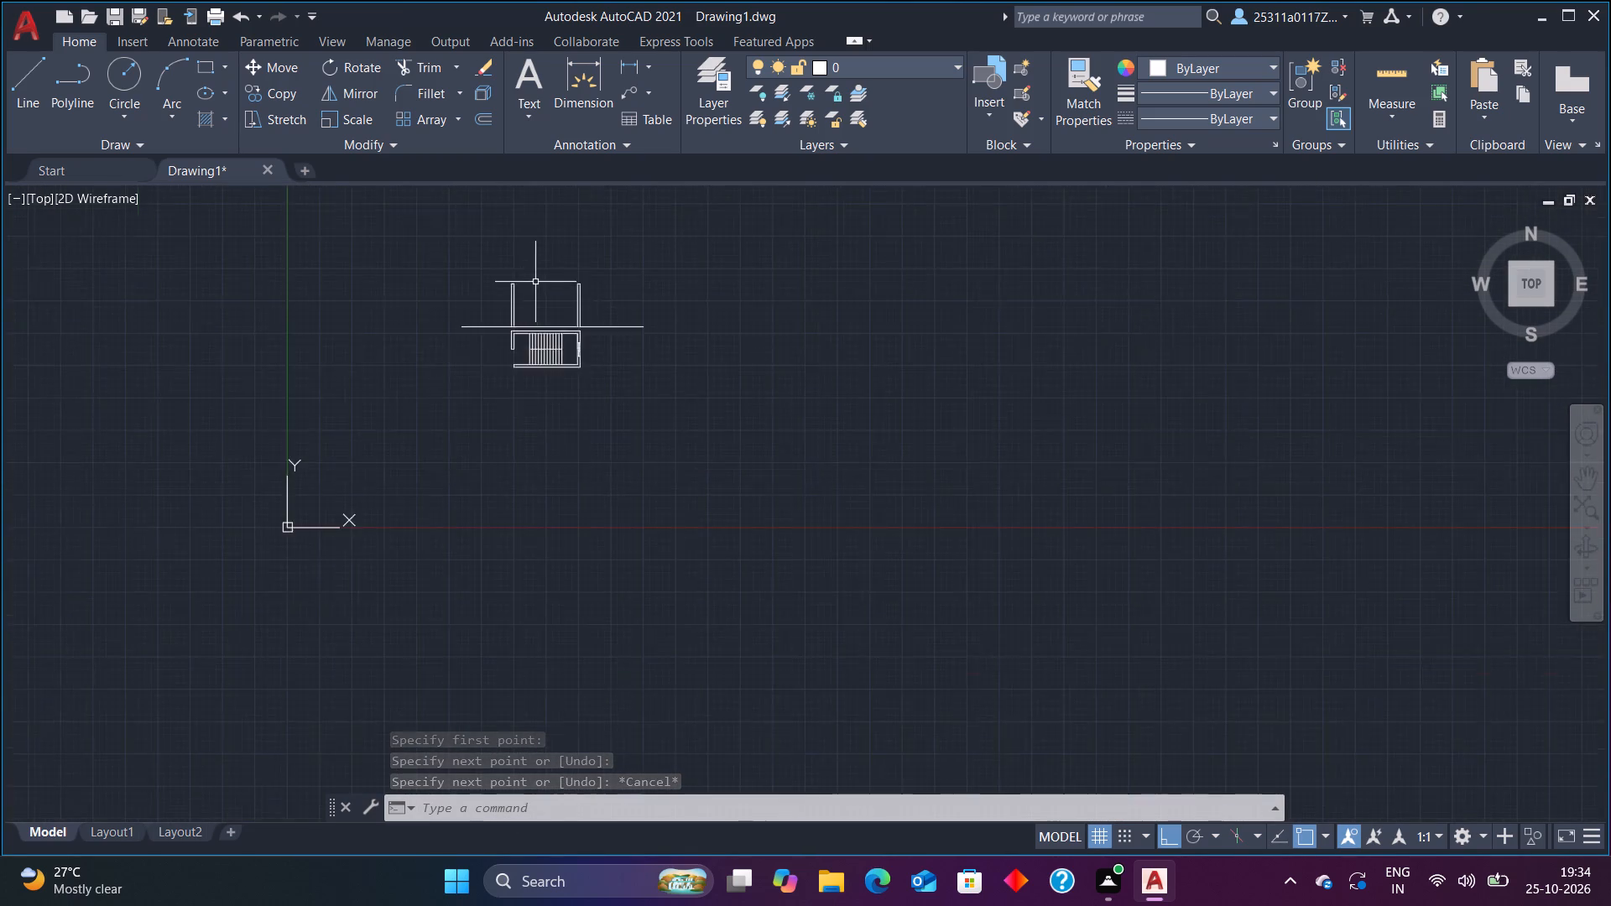
scroll(535, 281, "up", 2)
left_click(18, 72)
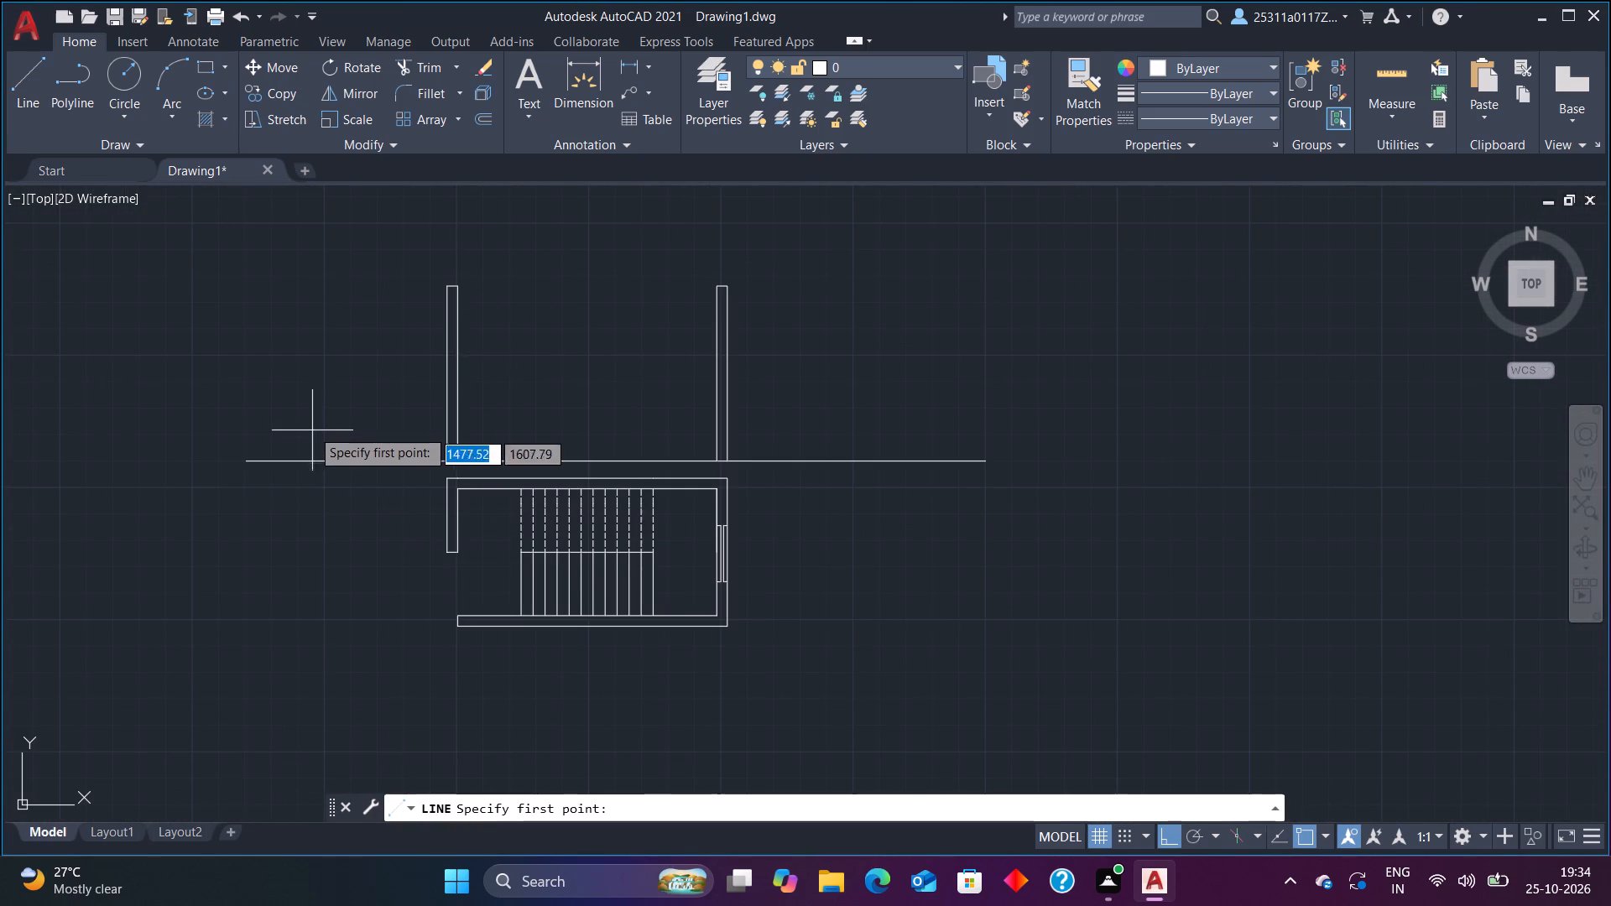
left_click(328, 412)
left_click(323, 568)
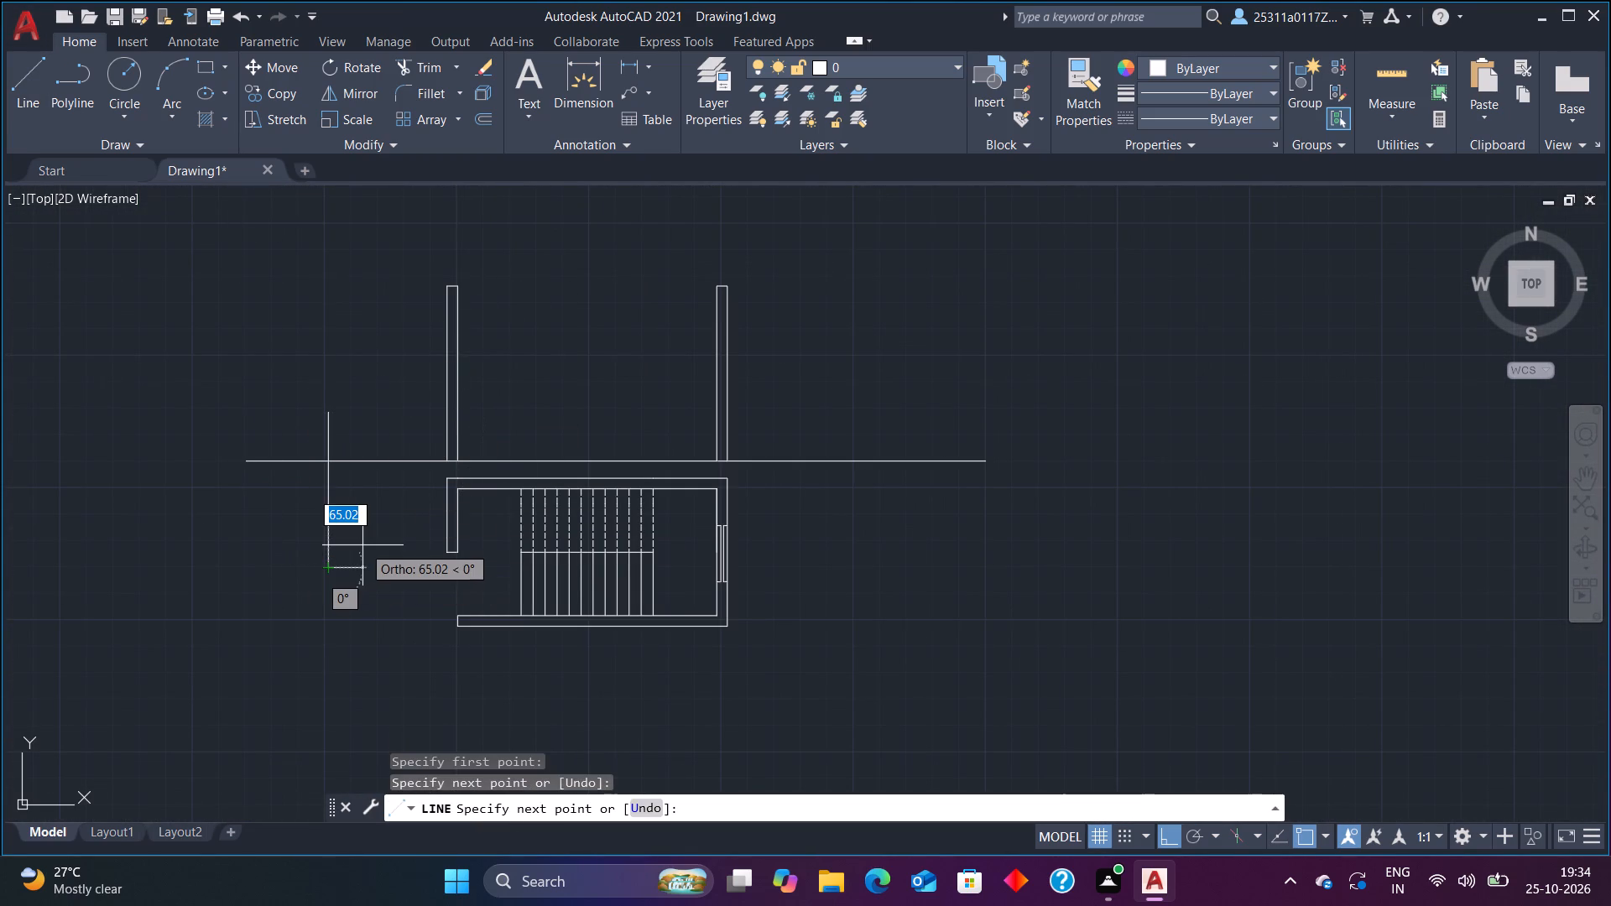
key("Escape")
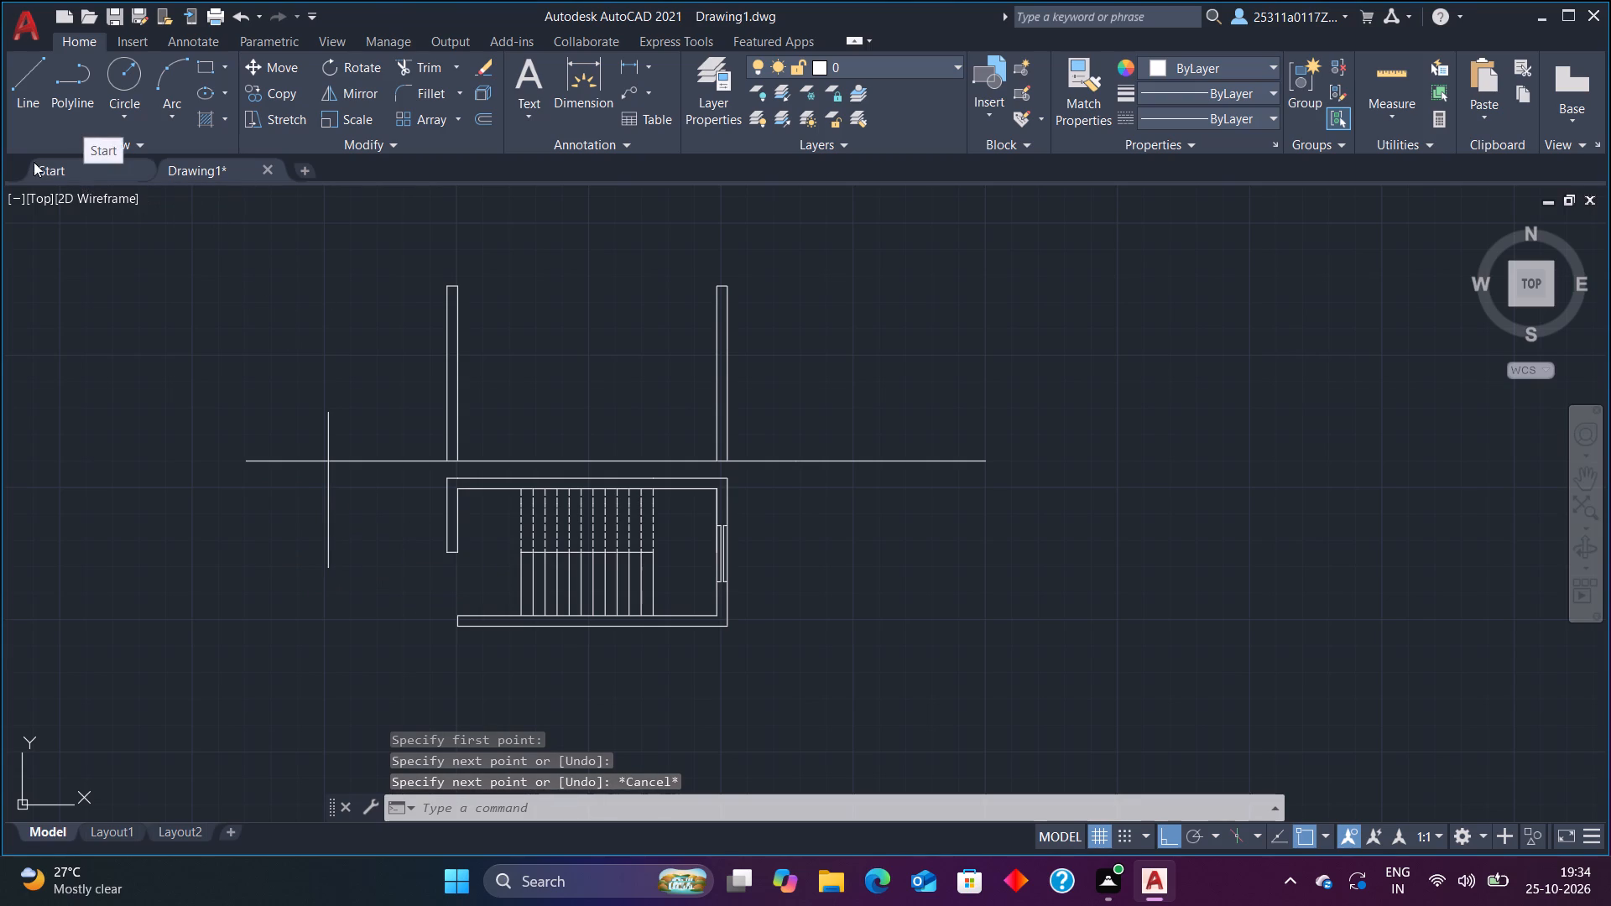
left_click(30, 66)
left_click(851, 426)
left_click(850, 545)
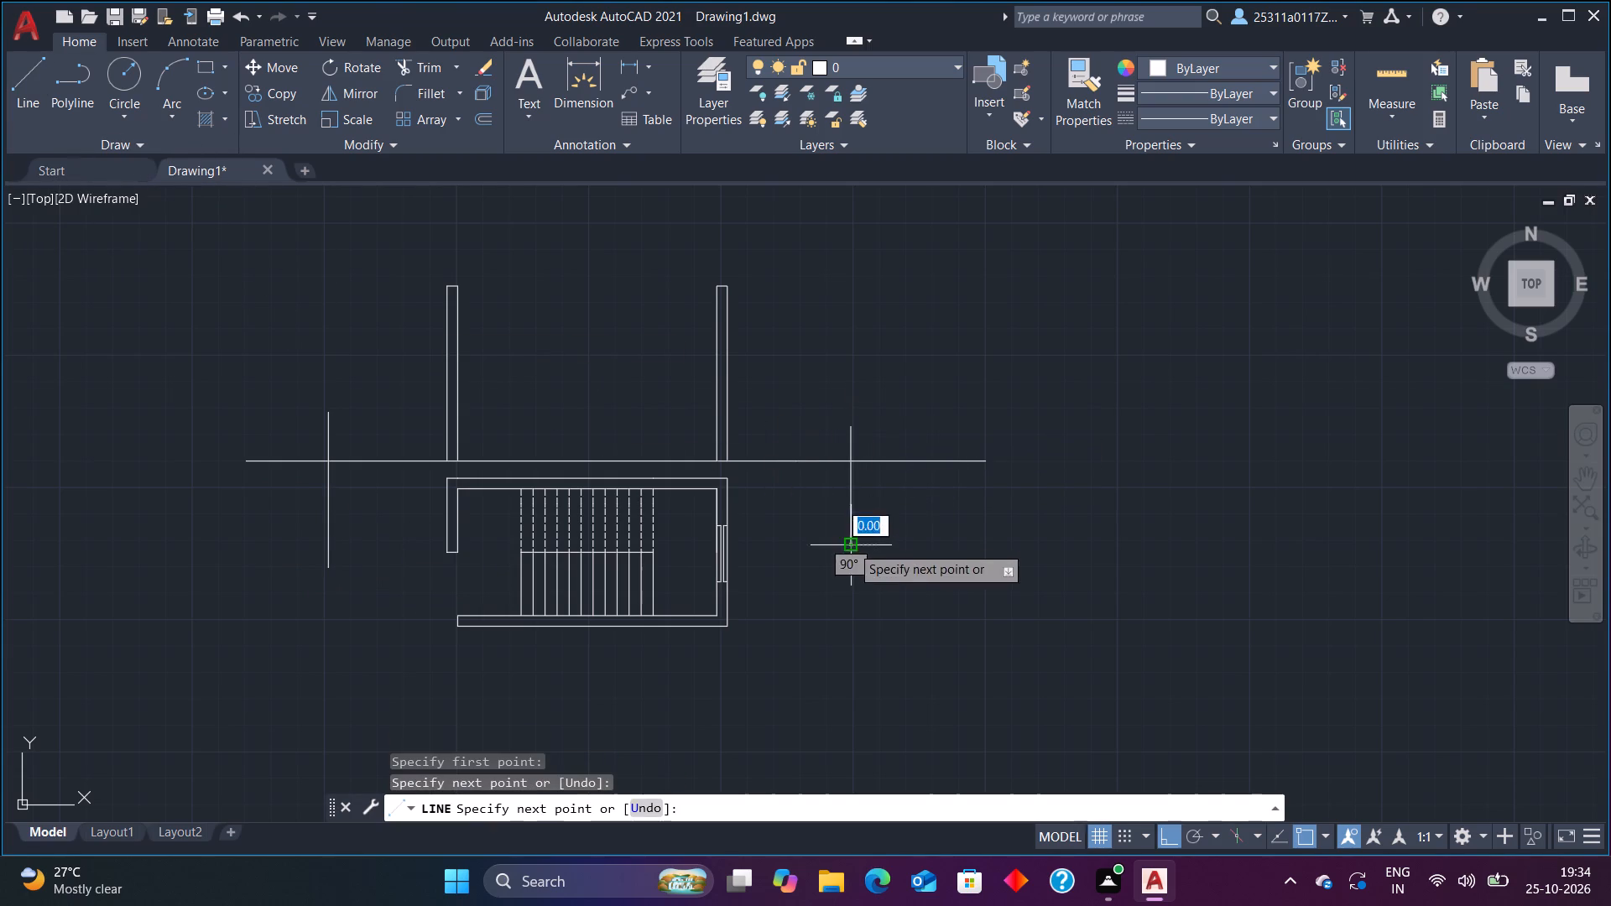
key("Escape")
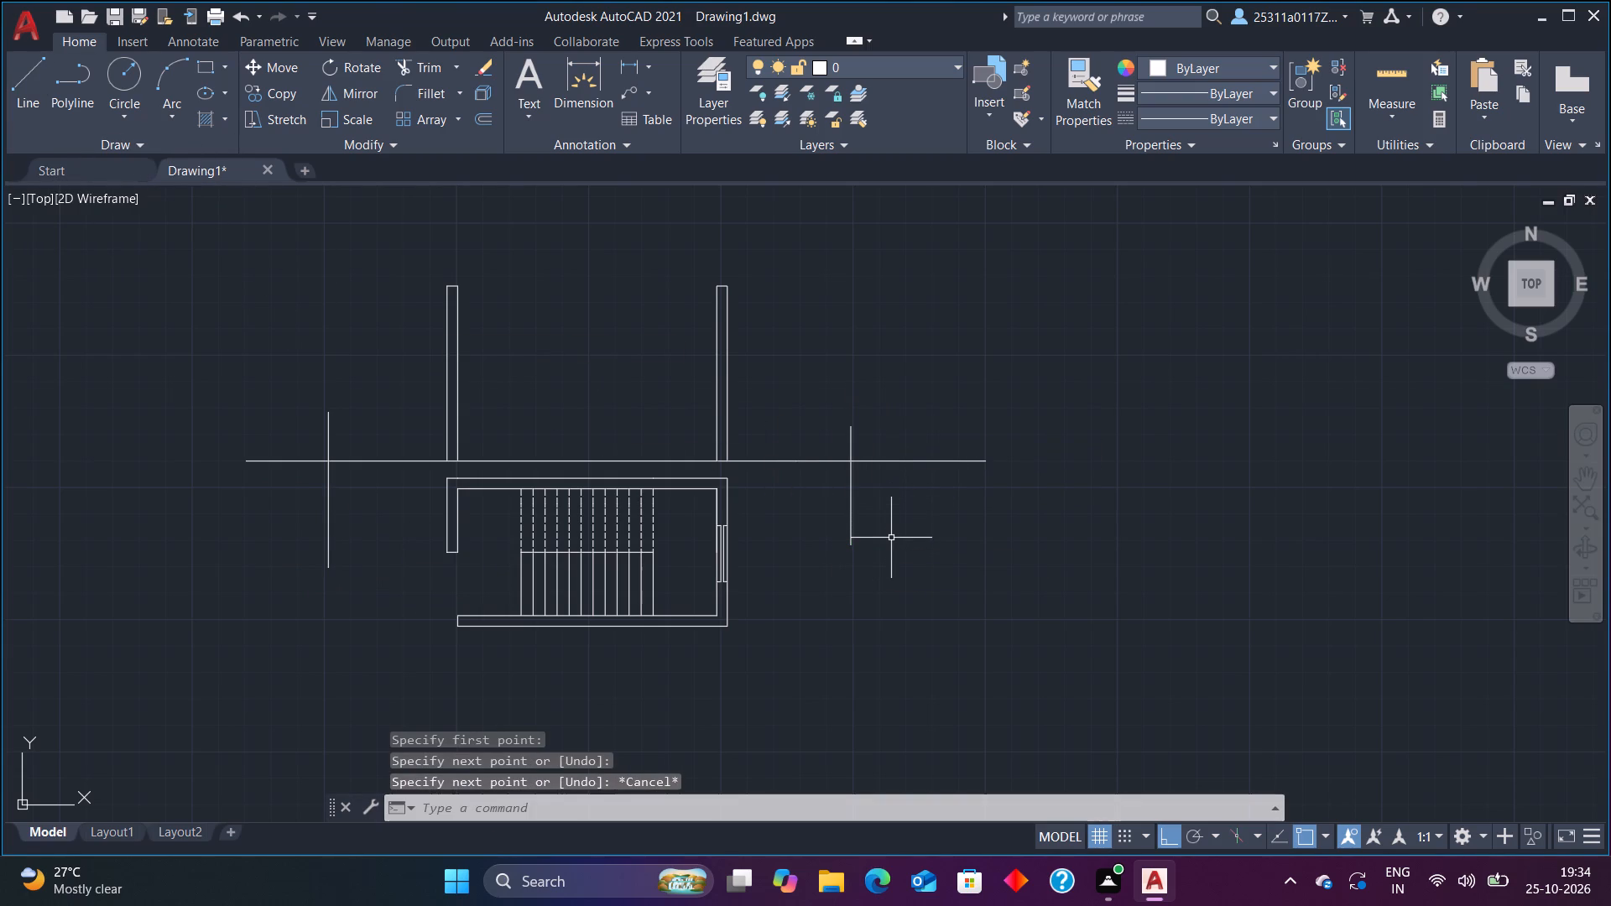
Trim the ground line's ends beyond the two vertical cutting lines and remove those cutting lines.
type("rr")
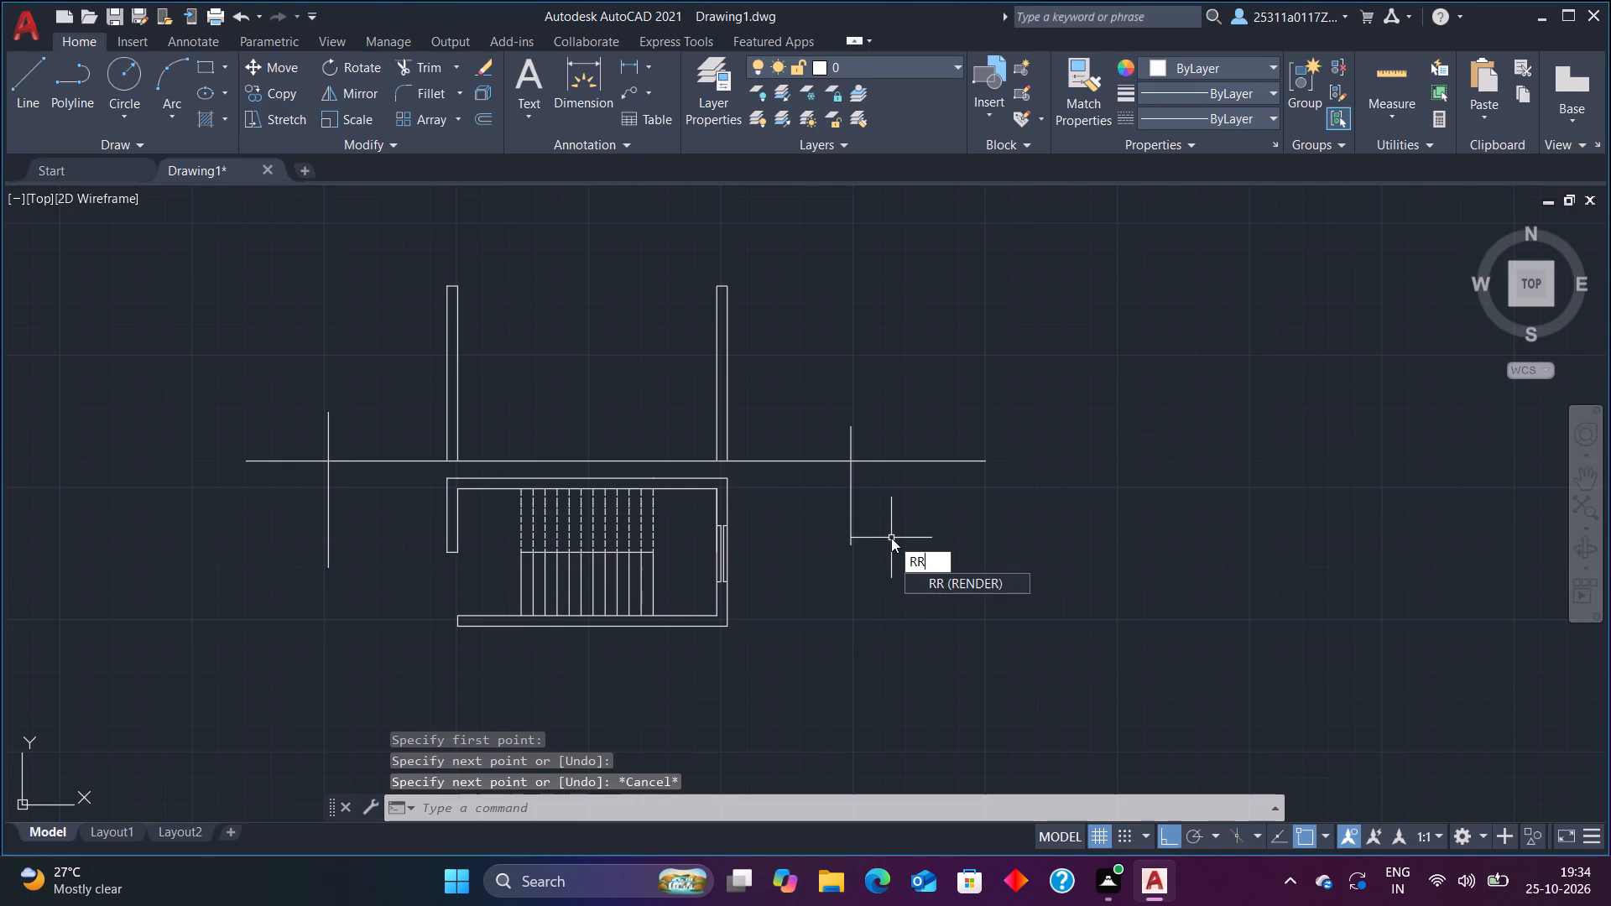
key("BackSpace")
key("BackSpace")
type("tr")
left_click(979, 588)
left_click_drag(820, 537, 898, 487)
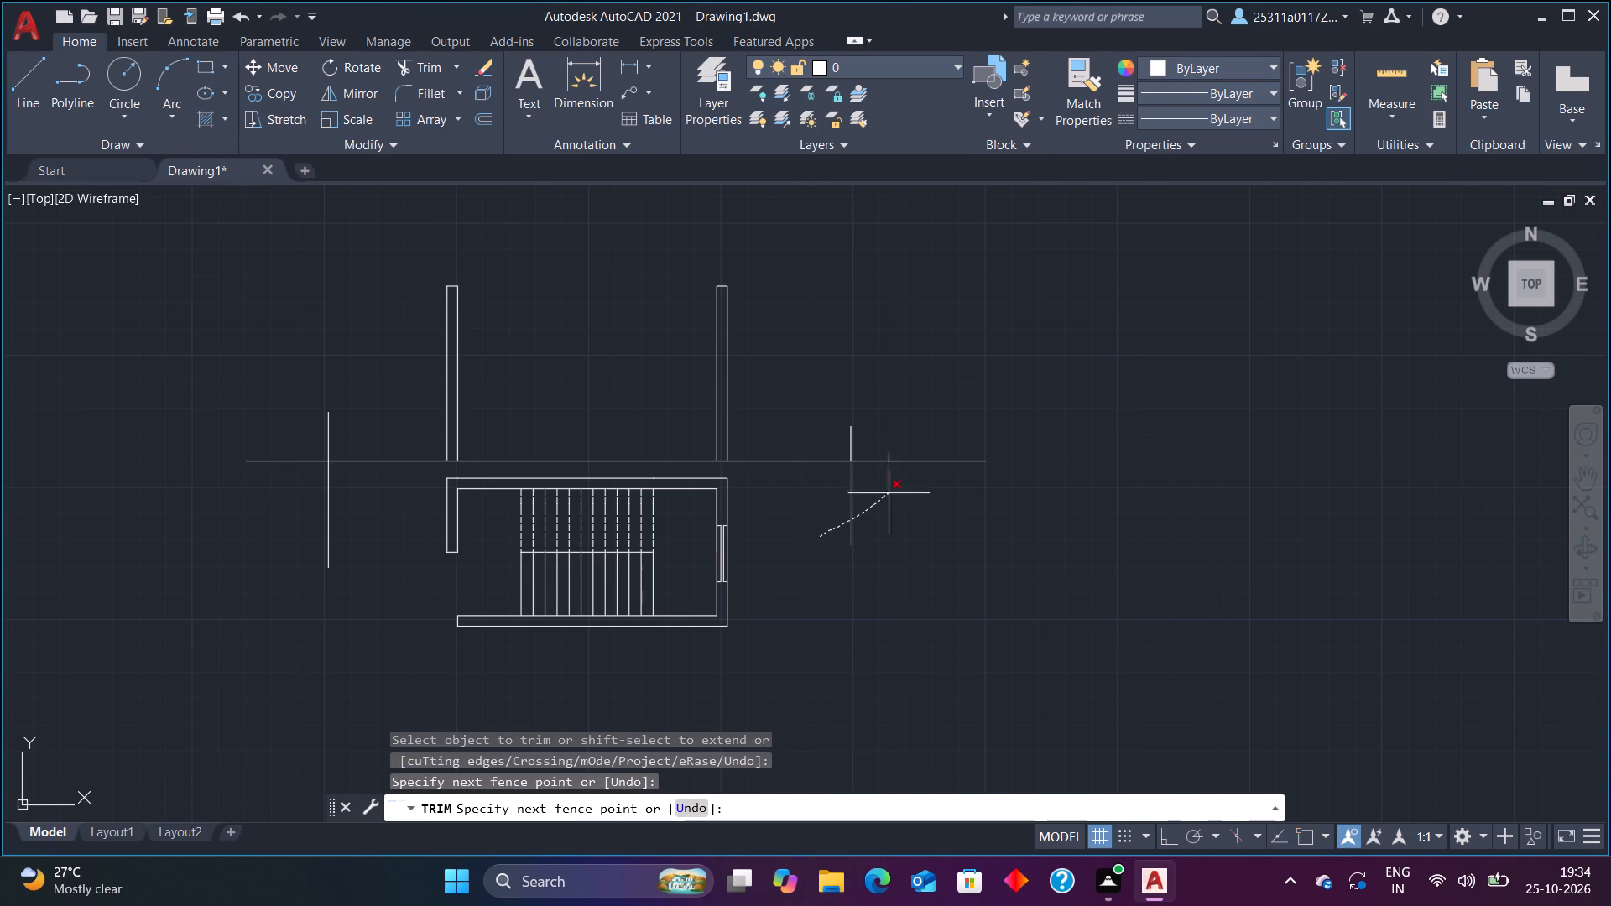
left_click_drag(898, 487, 848, 447)
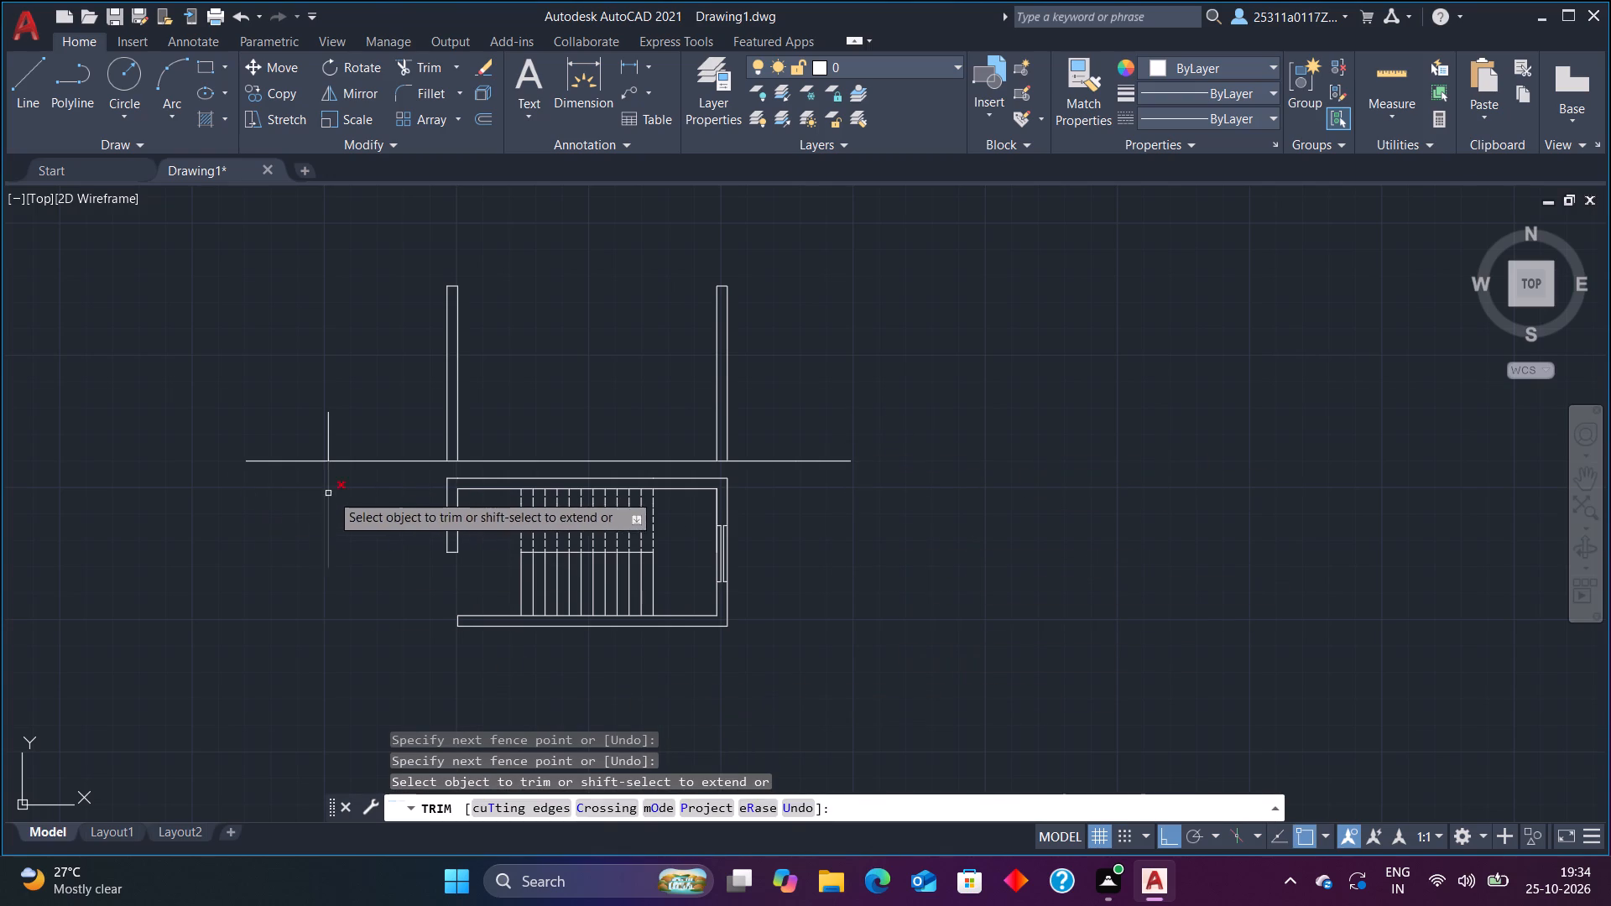
left_click_drag(365, 502, 343, 435)
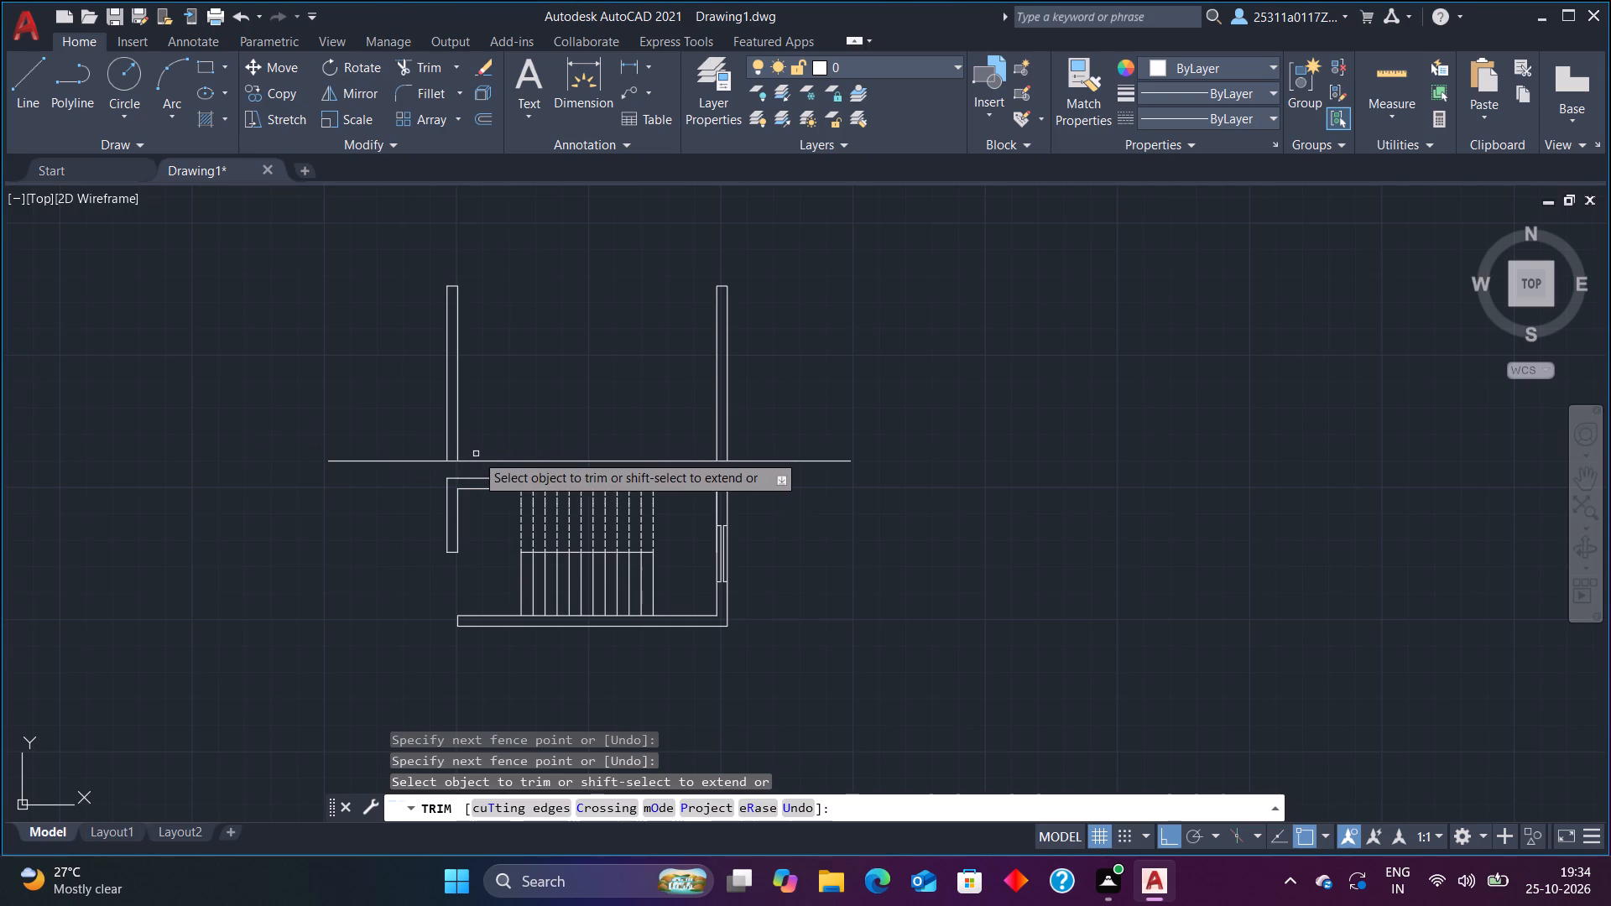
key("Escape")
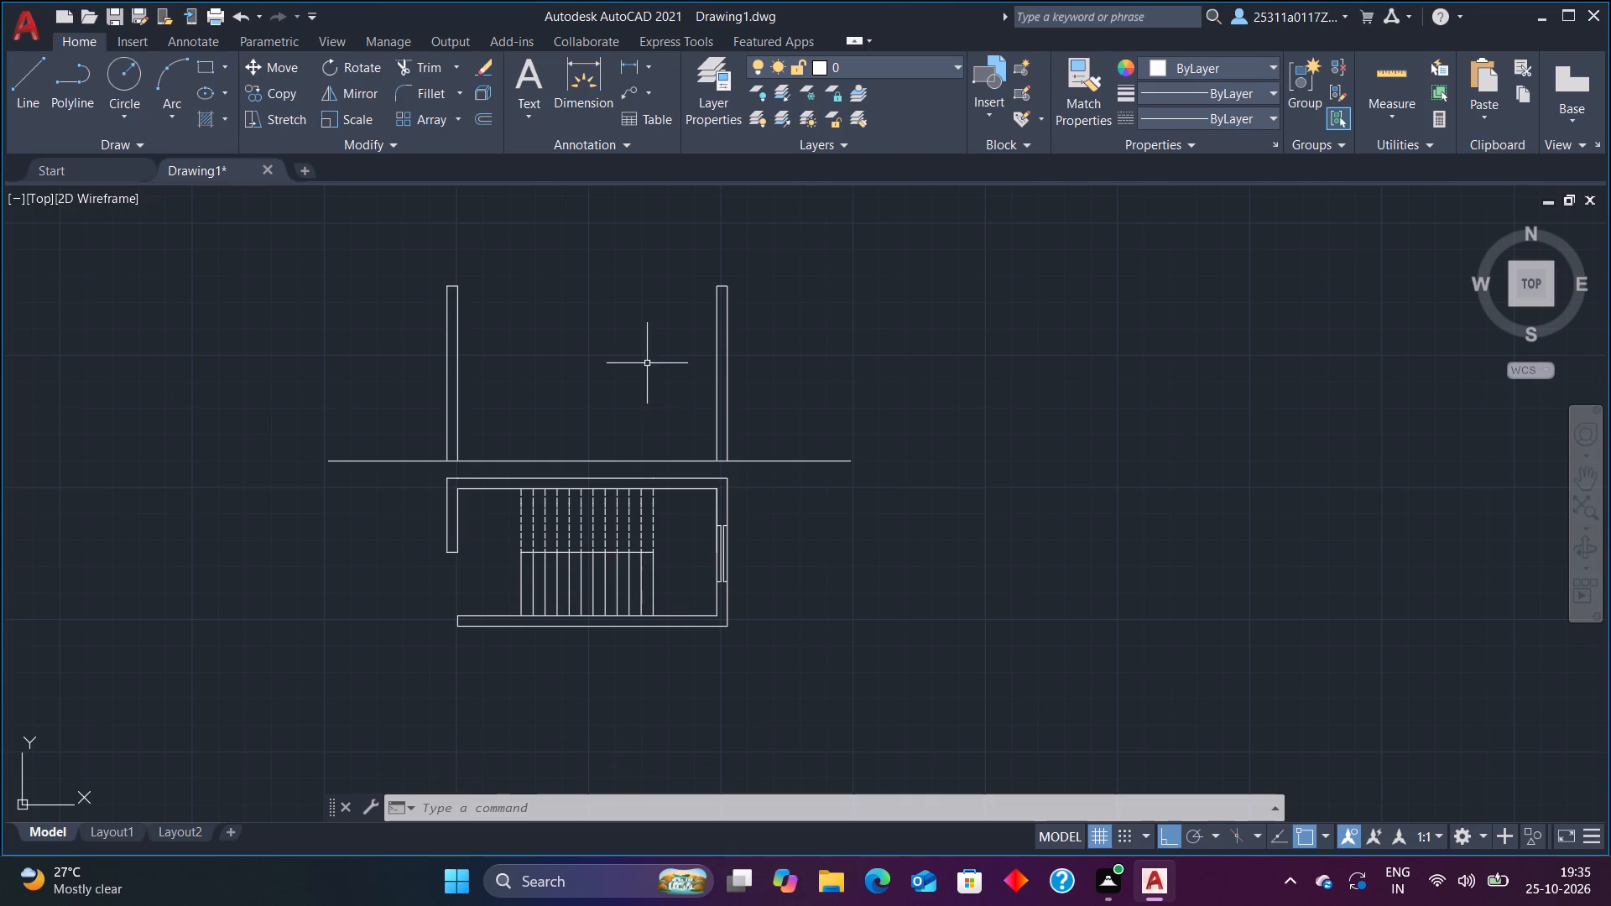
With Ortho off, draw a sloped line about 403 units long at 24° from the ground above the second tread line to the right wall's outer face.
scroll(567, 361, "down", 2)
scroll(569, 355, "up", 4)
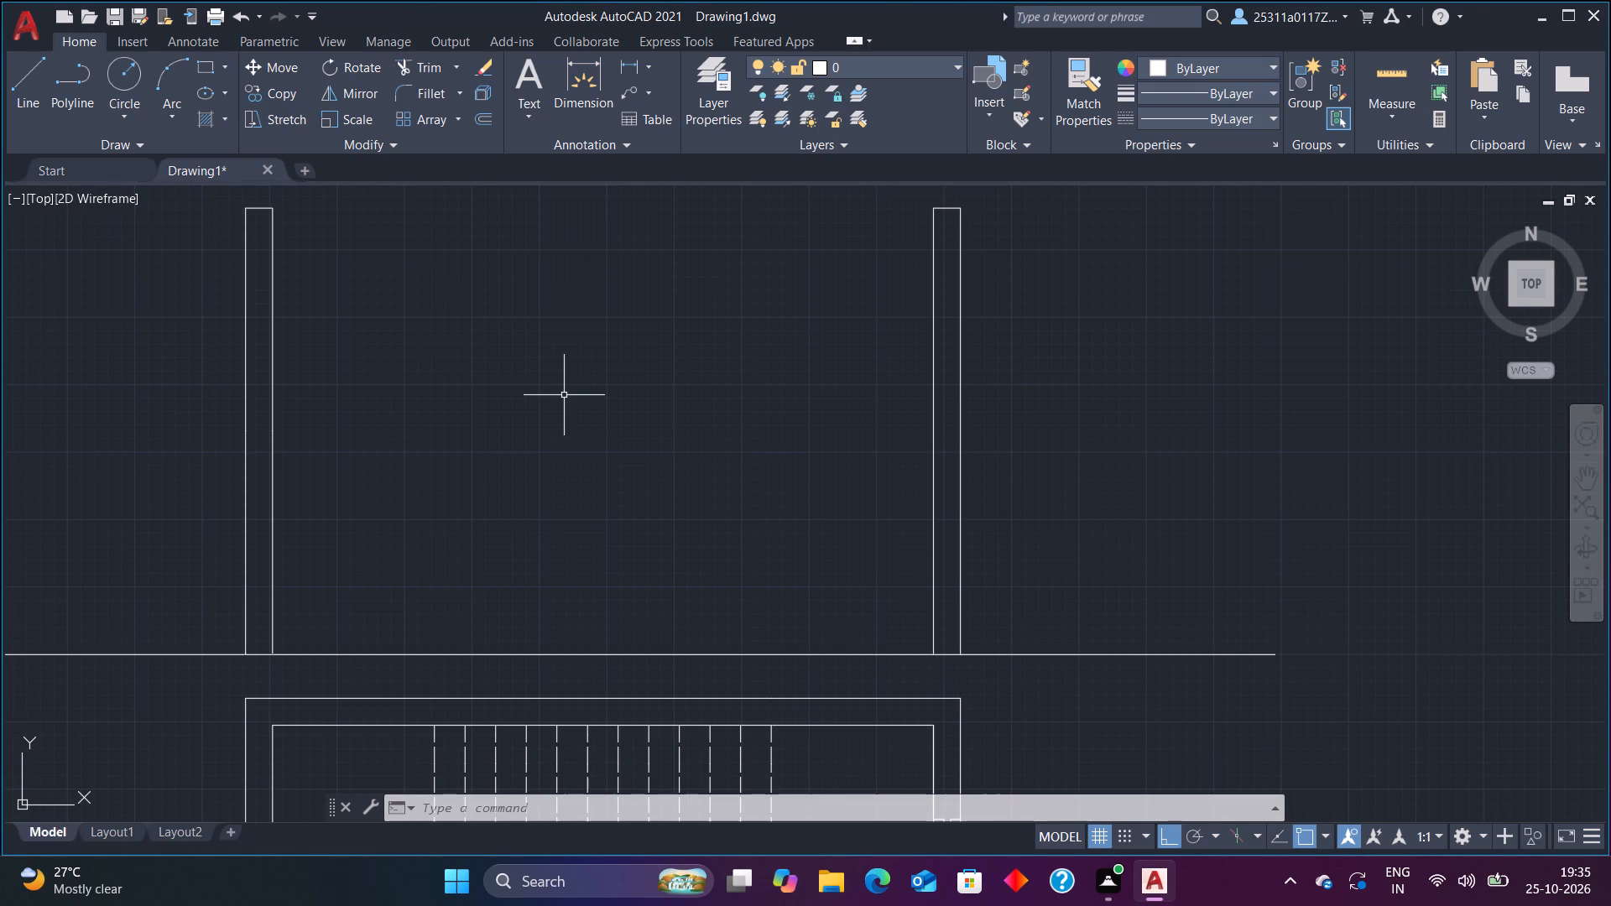
left_click(1178, 840)
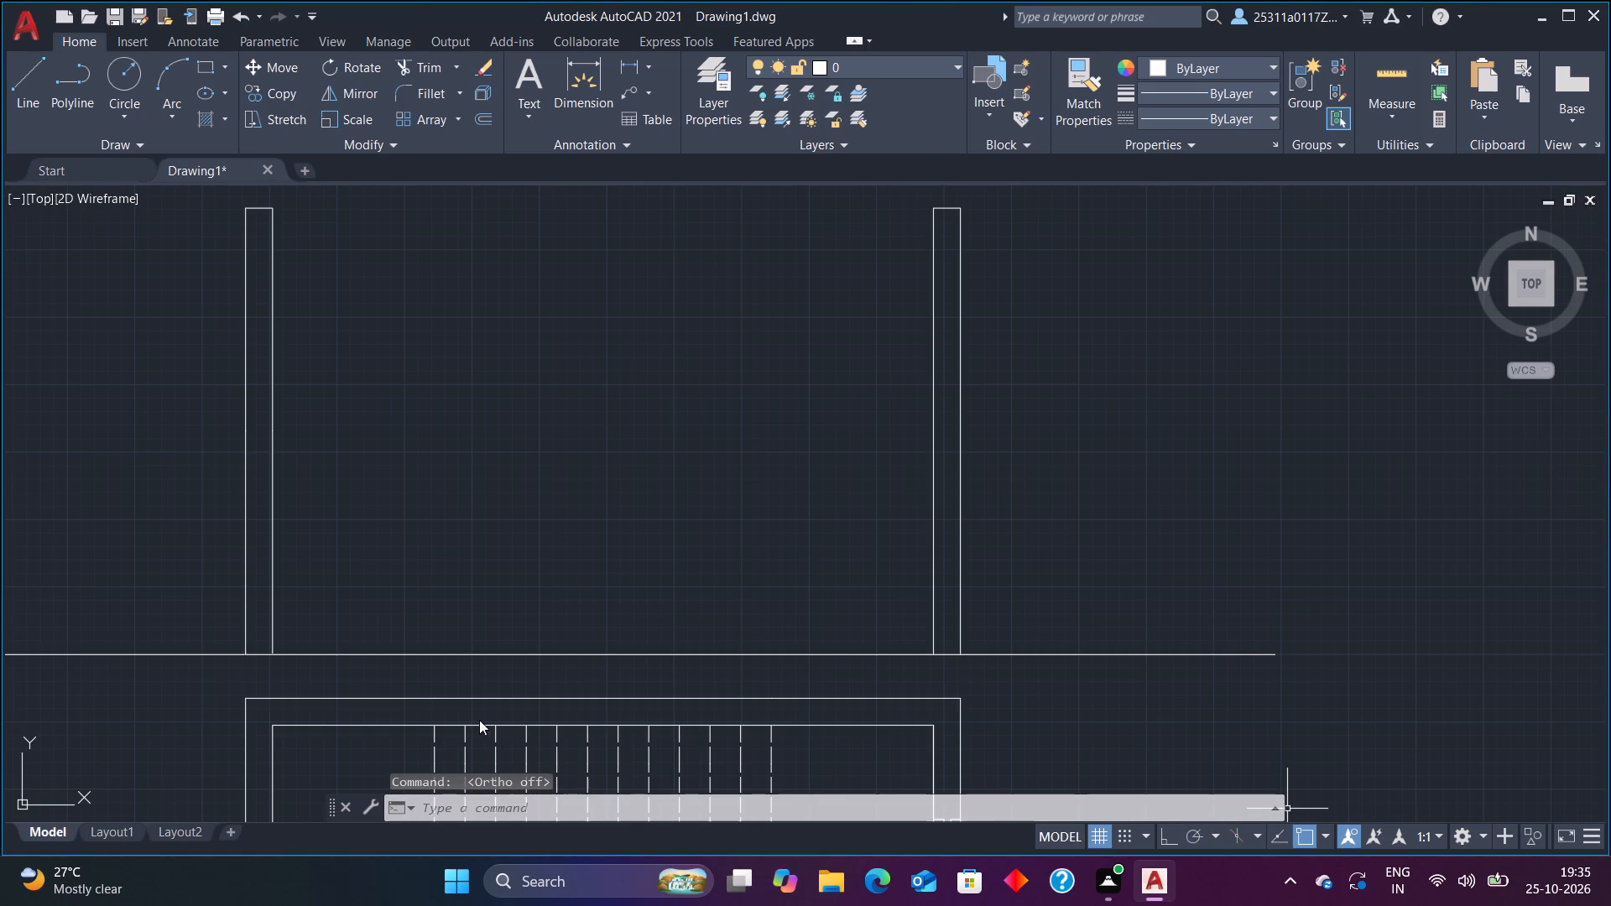
left_click(23, 69)
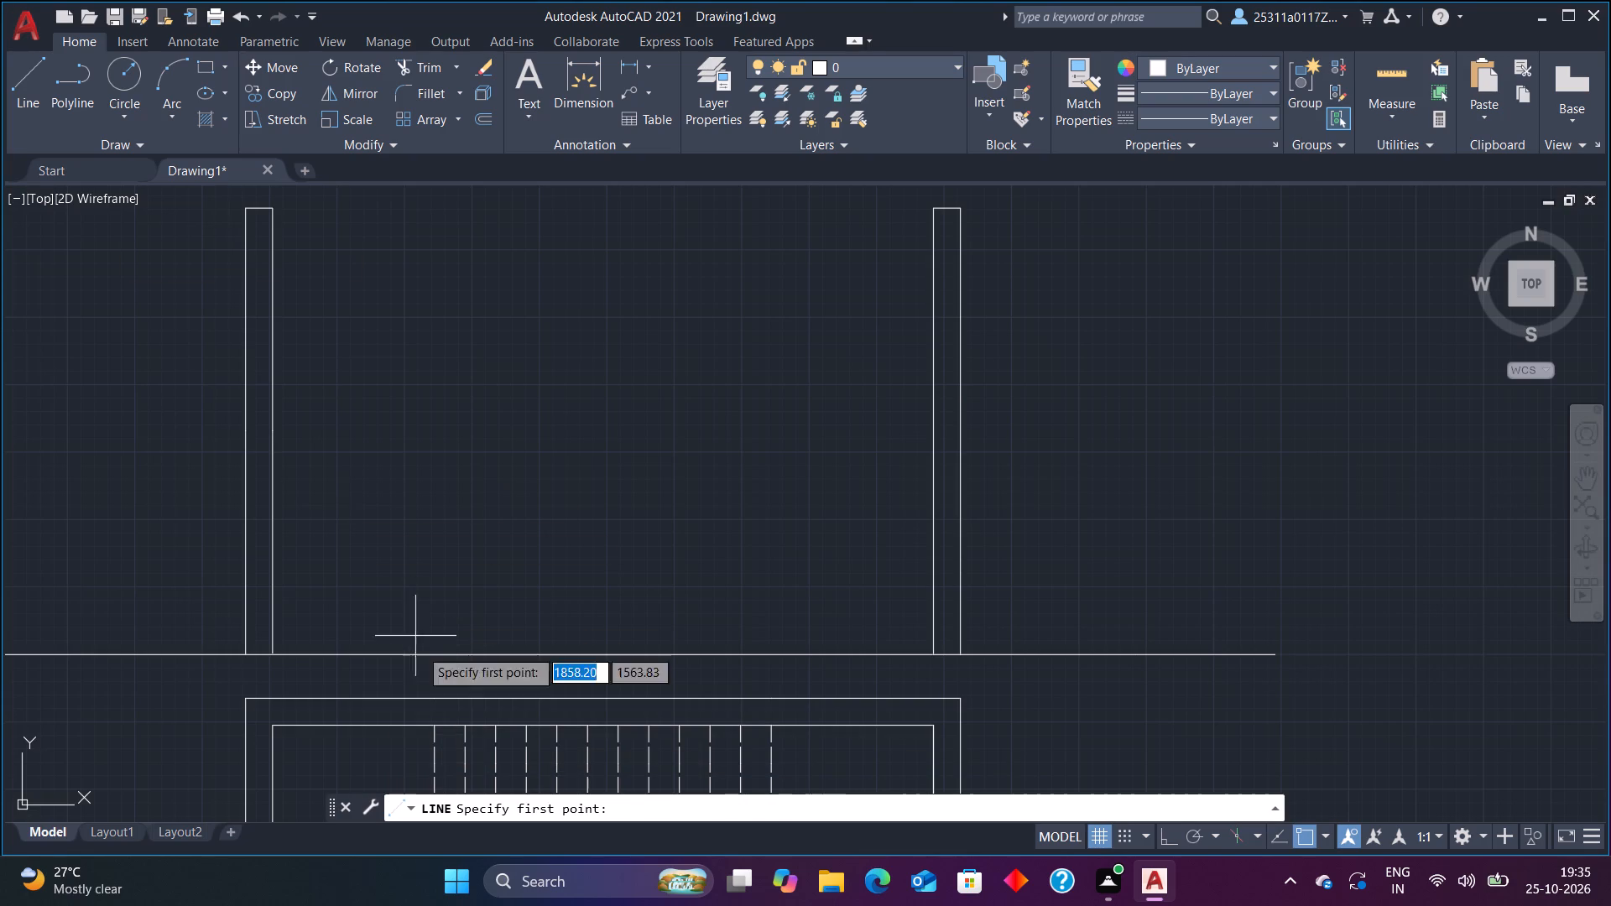
left_click(469, 655)
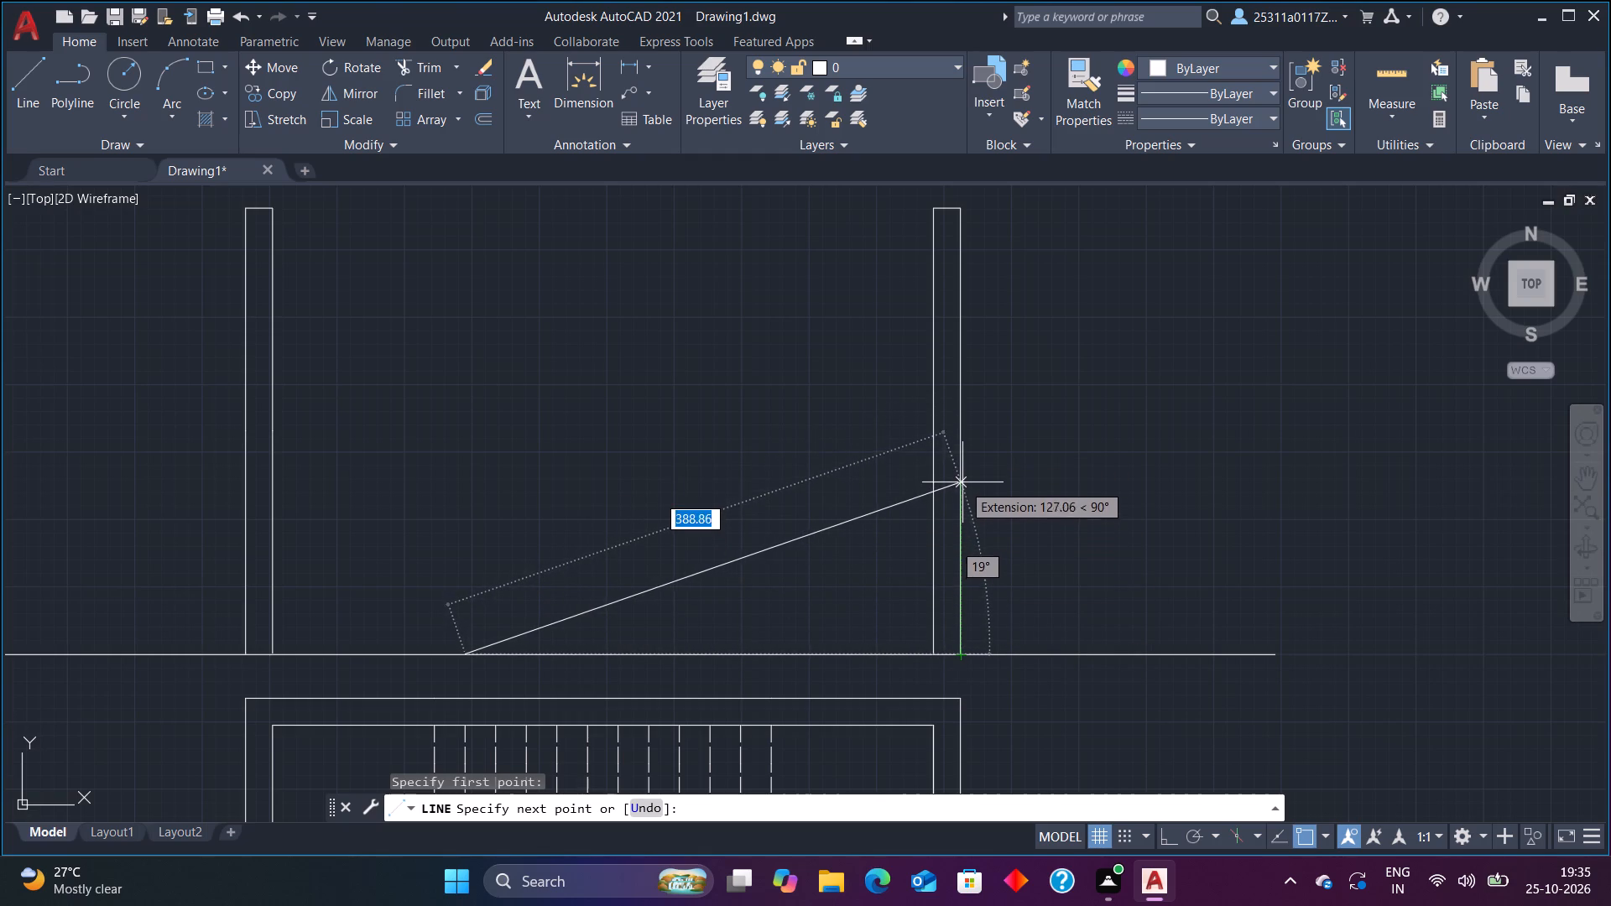
left_click(955, 431)
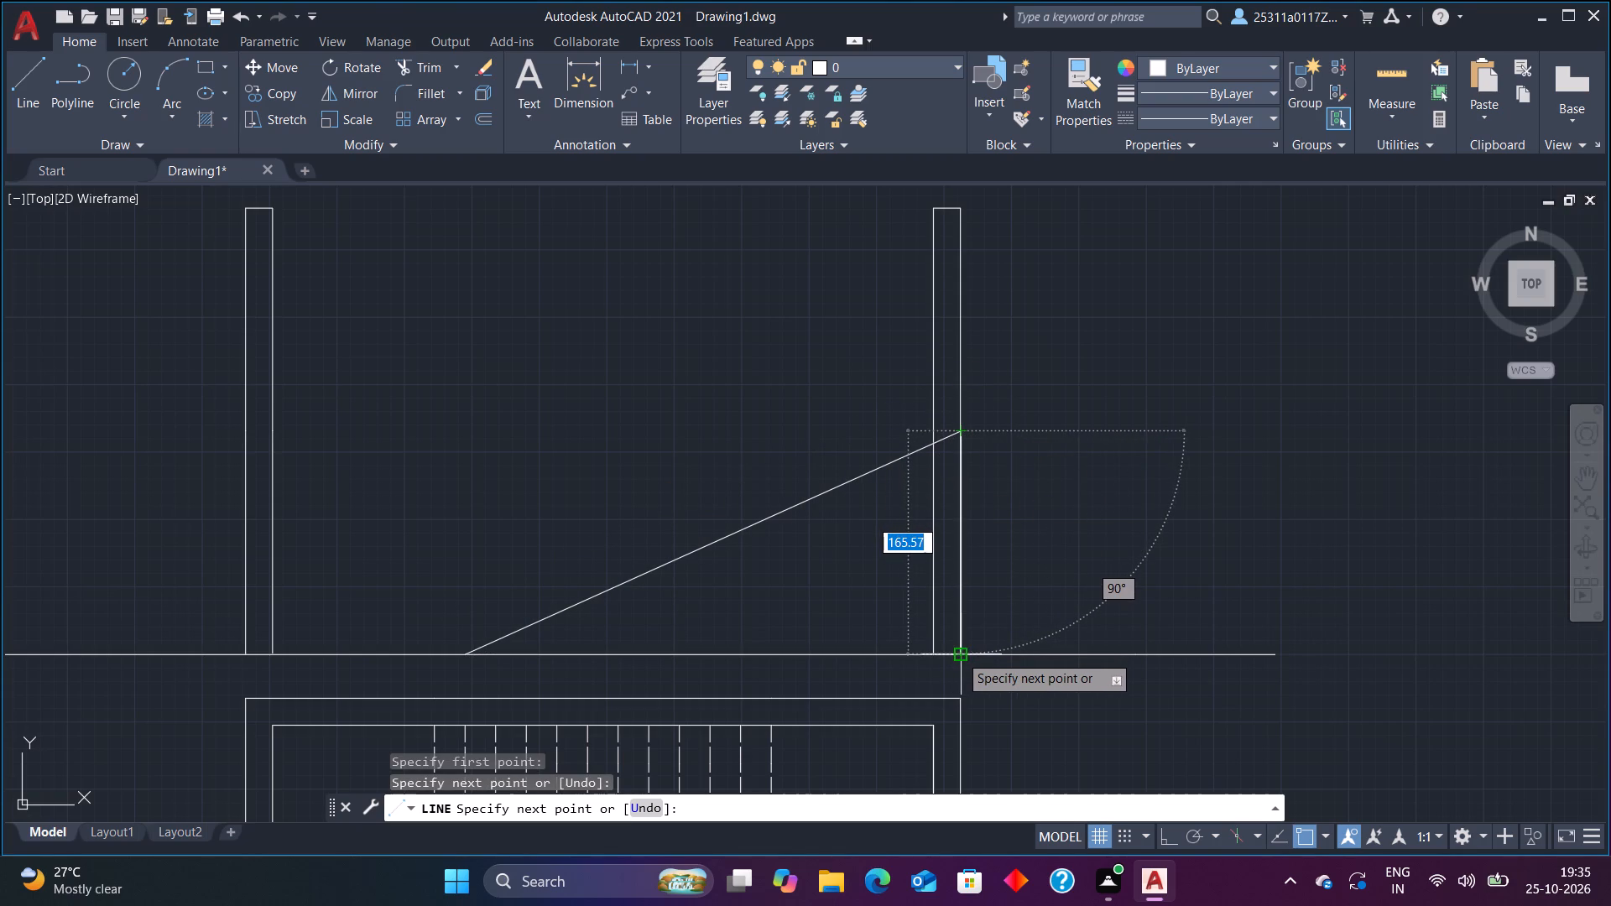
key("Escape")
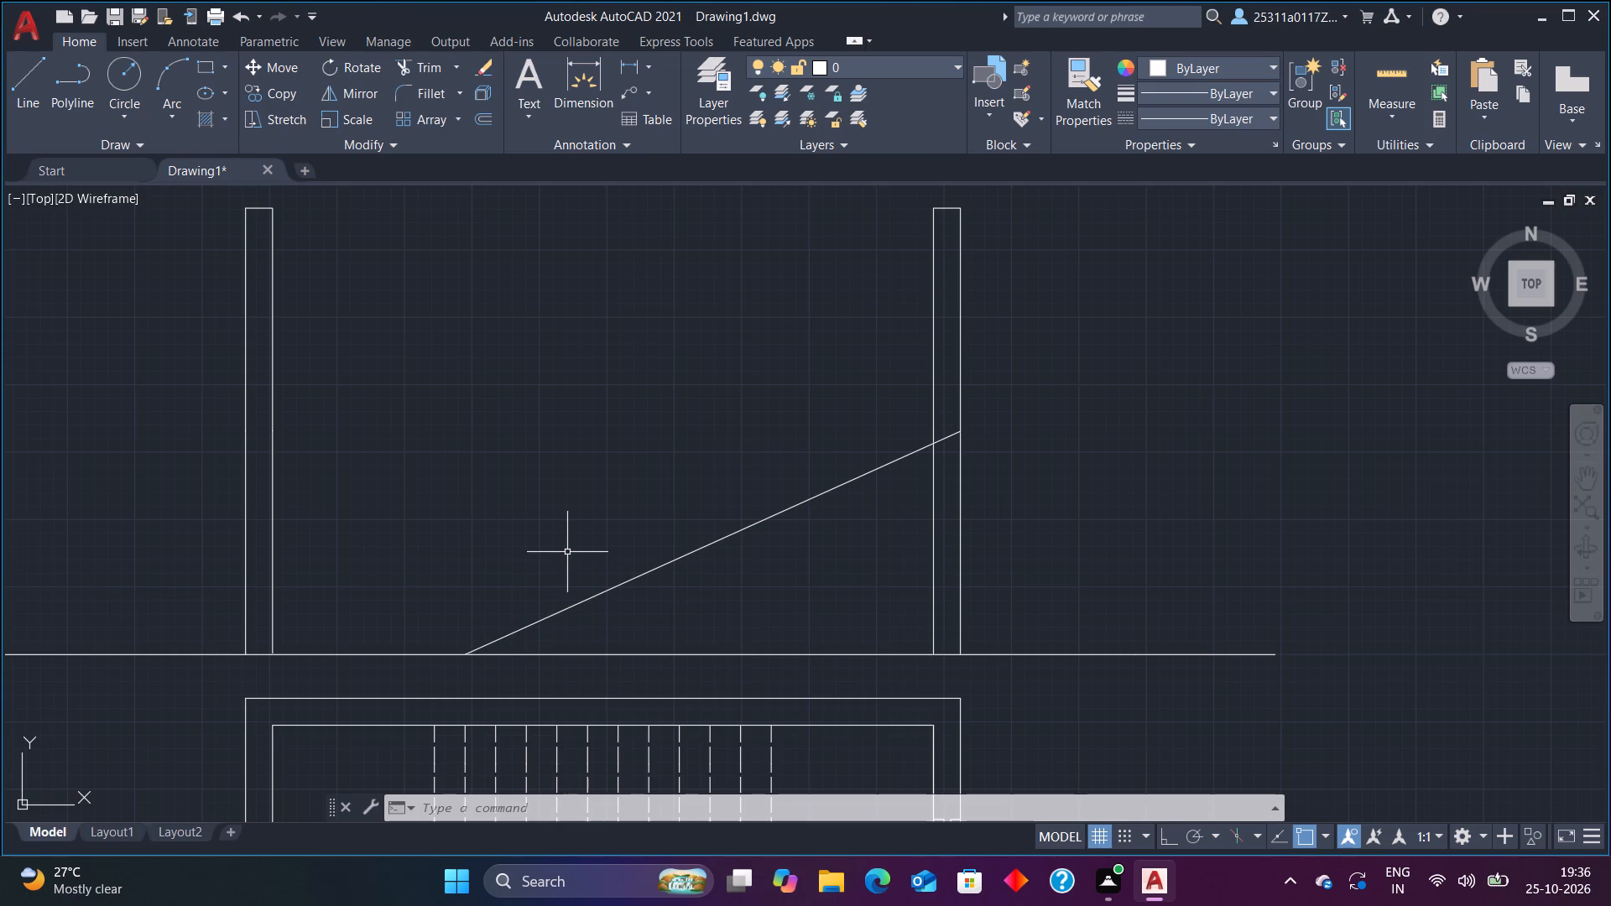
Trim off the part of the sloped line that lies within the right wall's thickness.
type("tr")
left_click(641, 546)
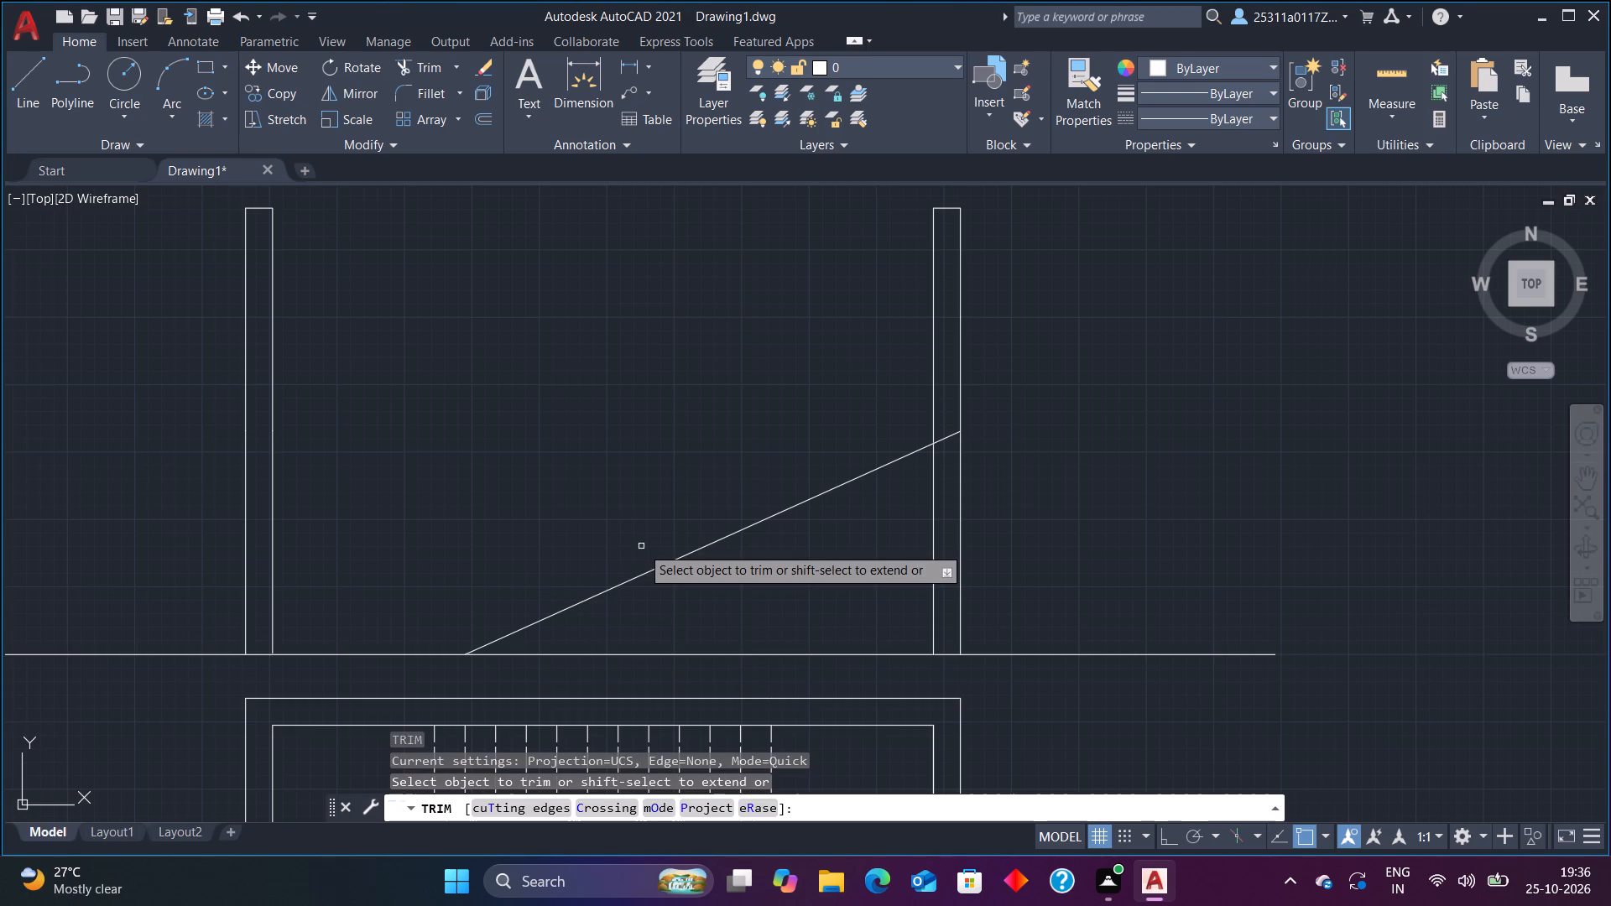
left_click(946, 438)
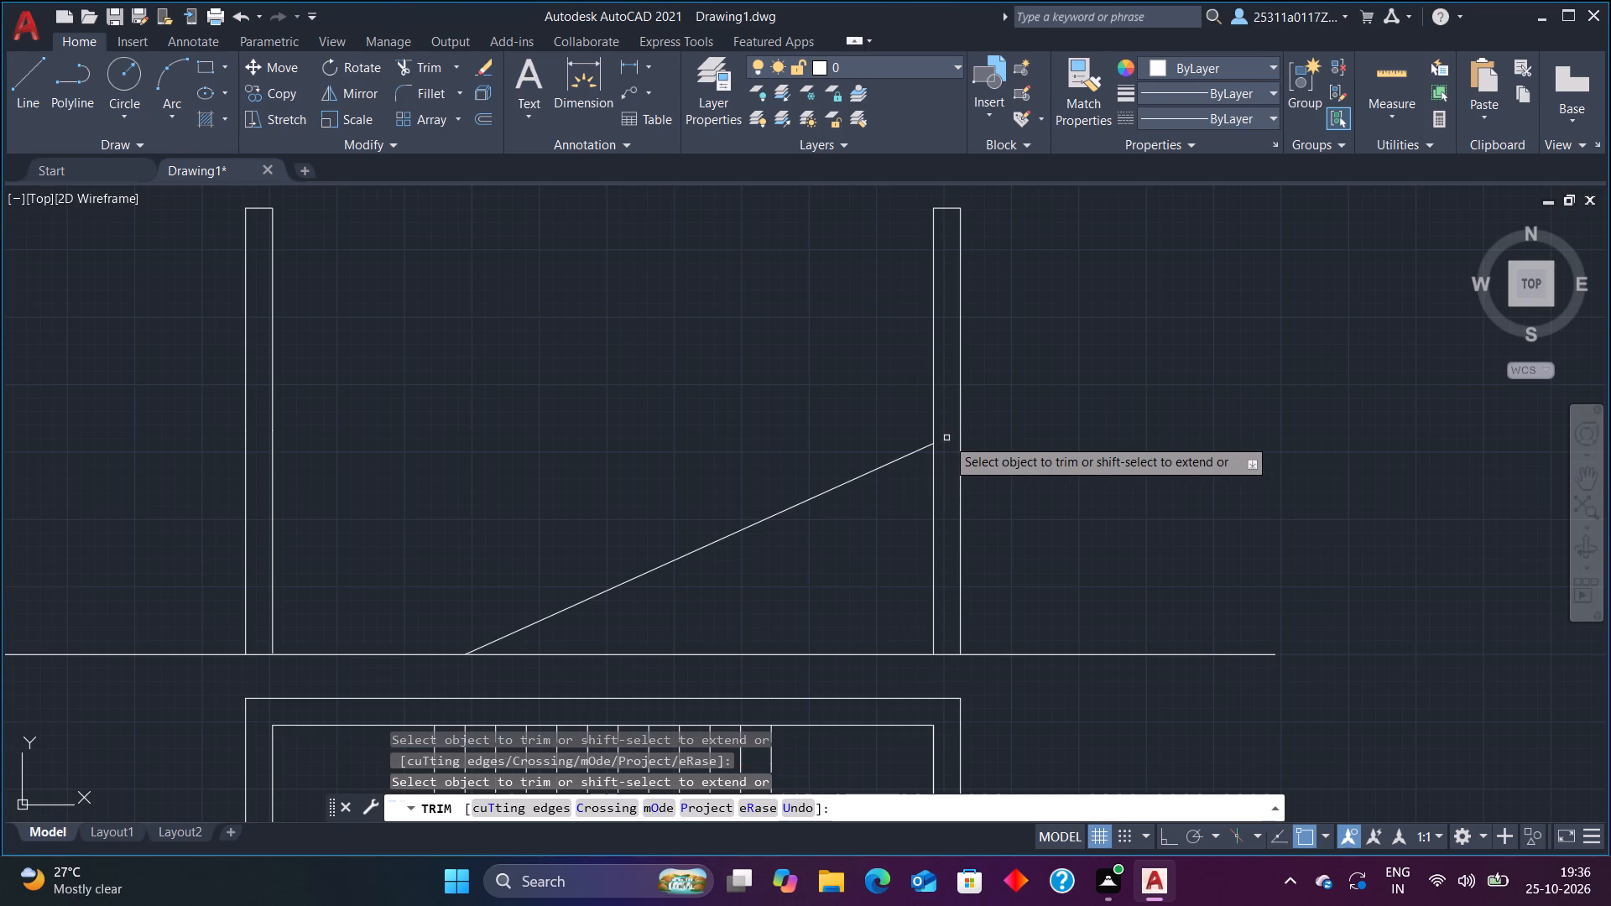
key("Escape")
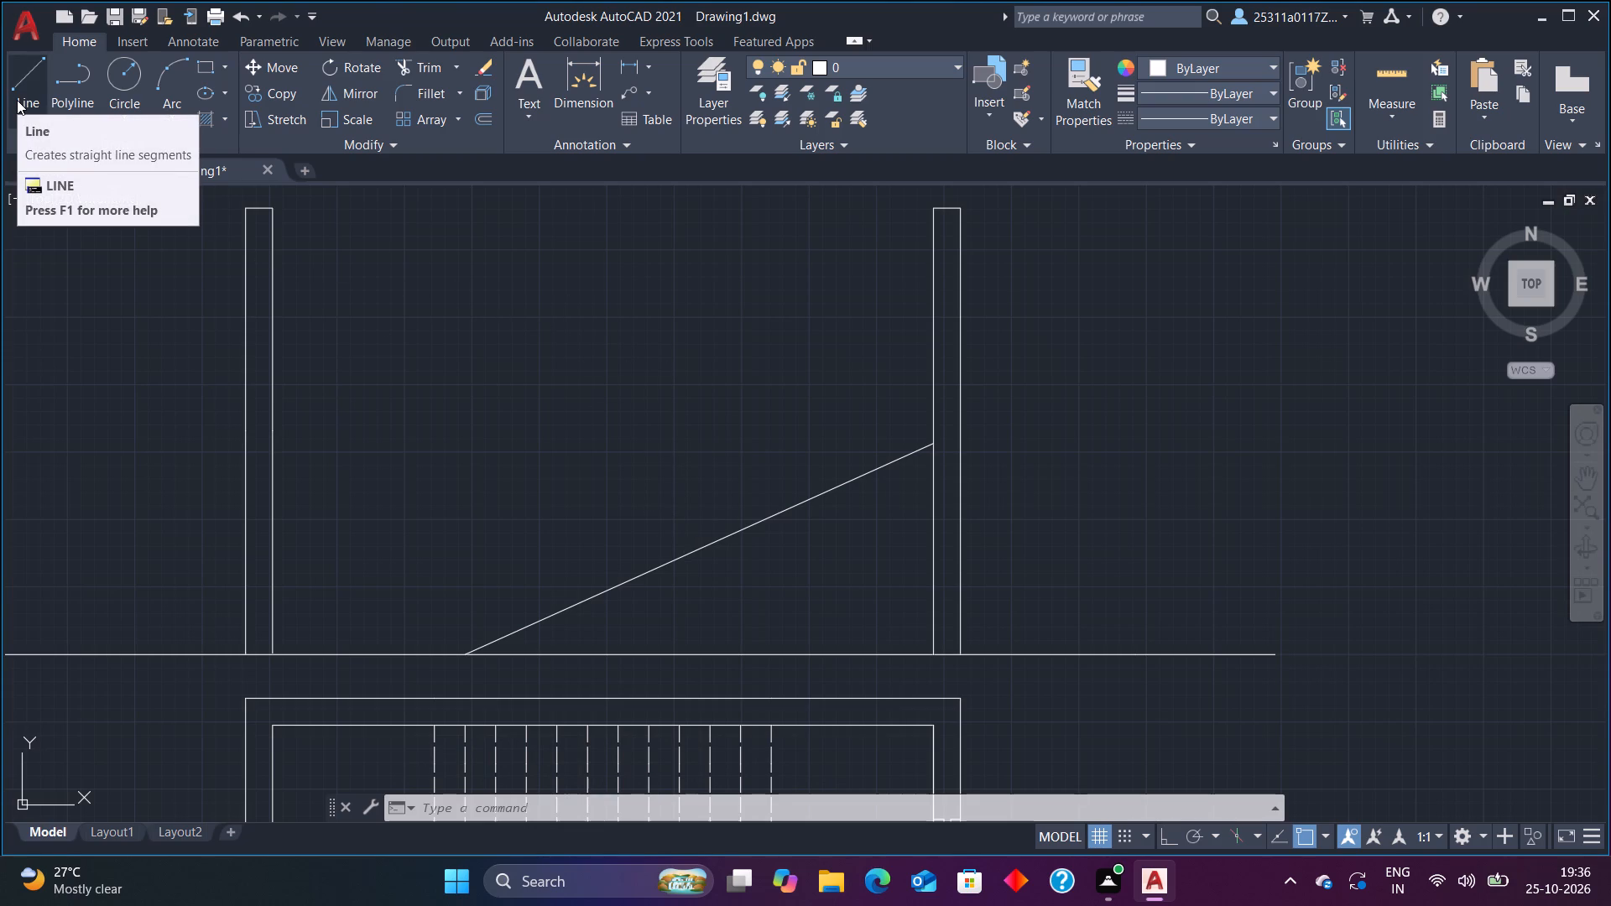
With Ortho on, start a stepped line at the sloped line's lower end with a 15-unit riser up and a 25-unit tread rightward.
left_click(35, 86)
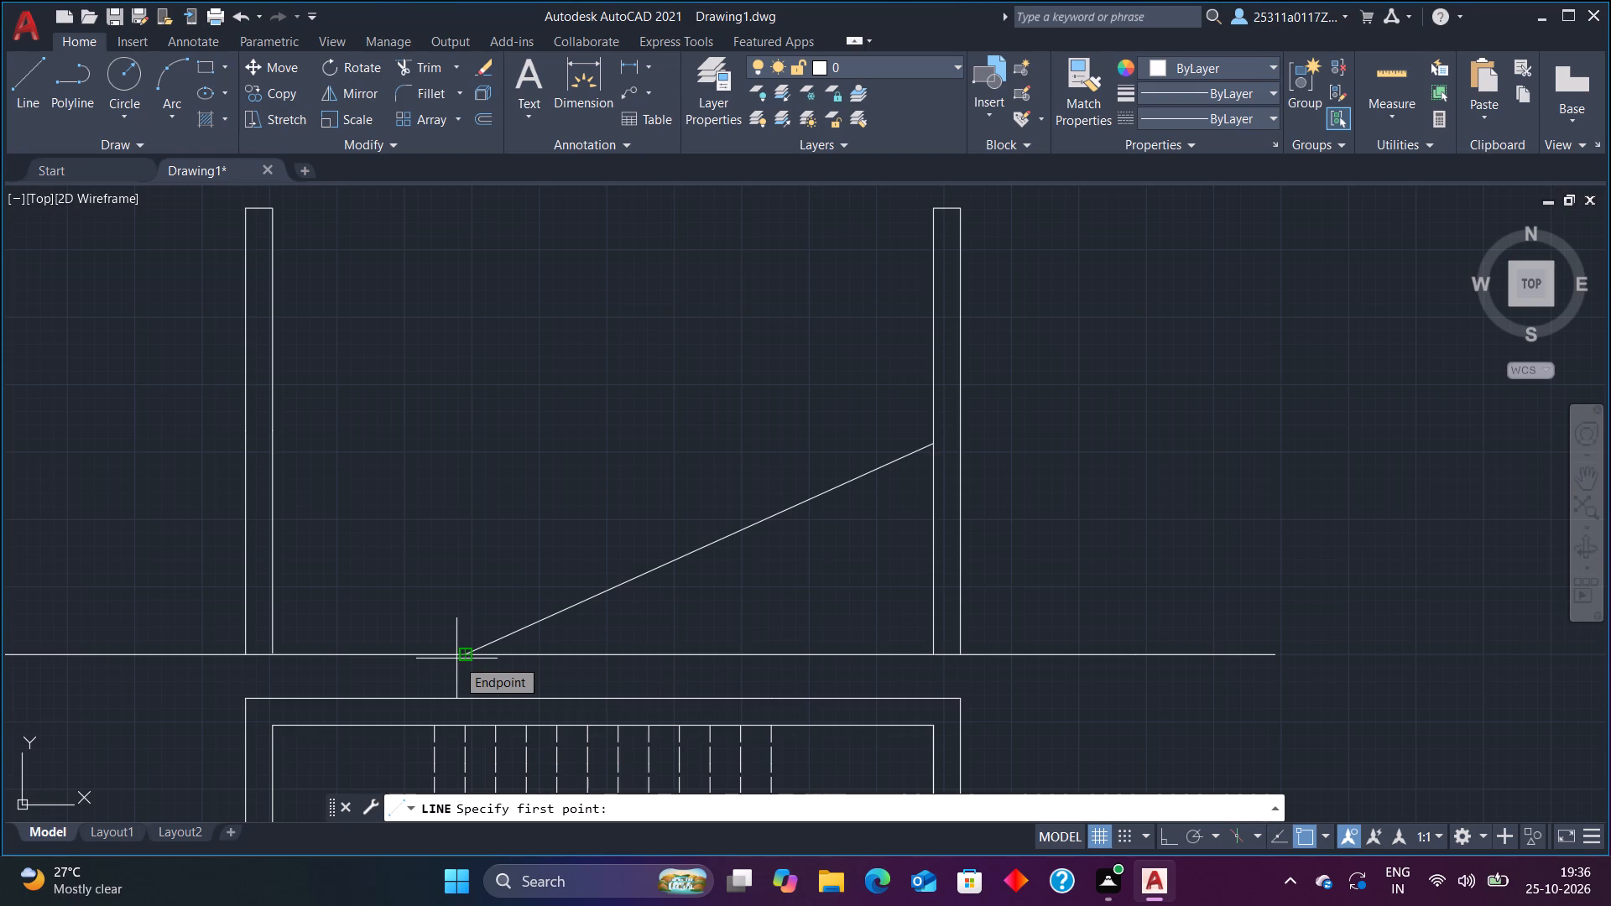
scroll(456, 659, "down", 1)
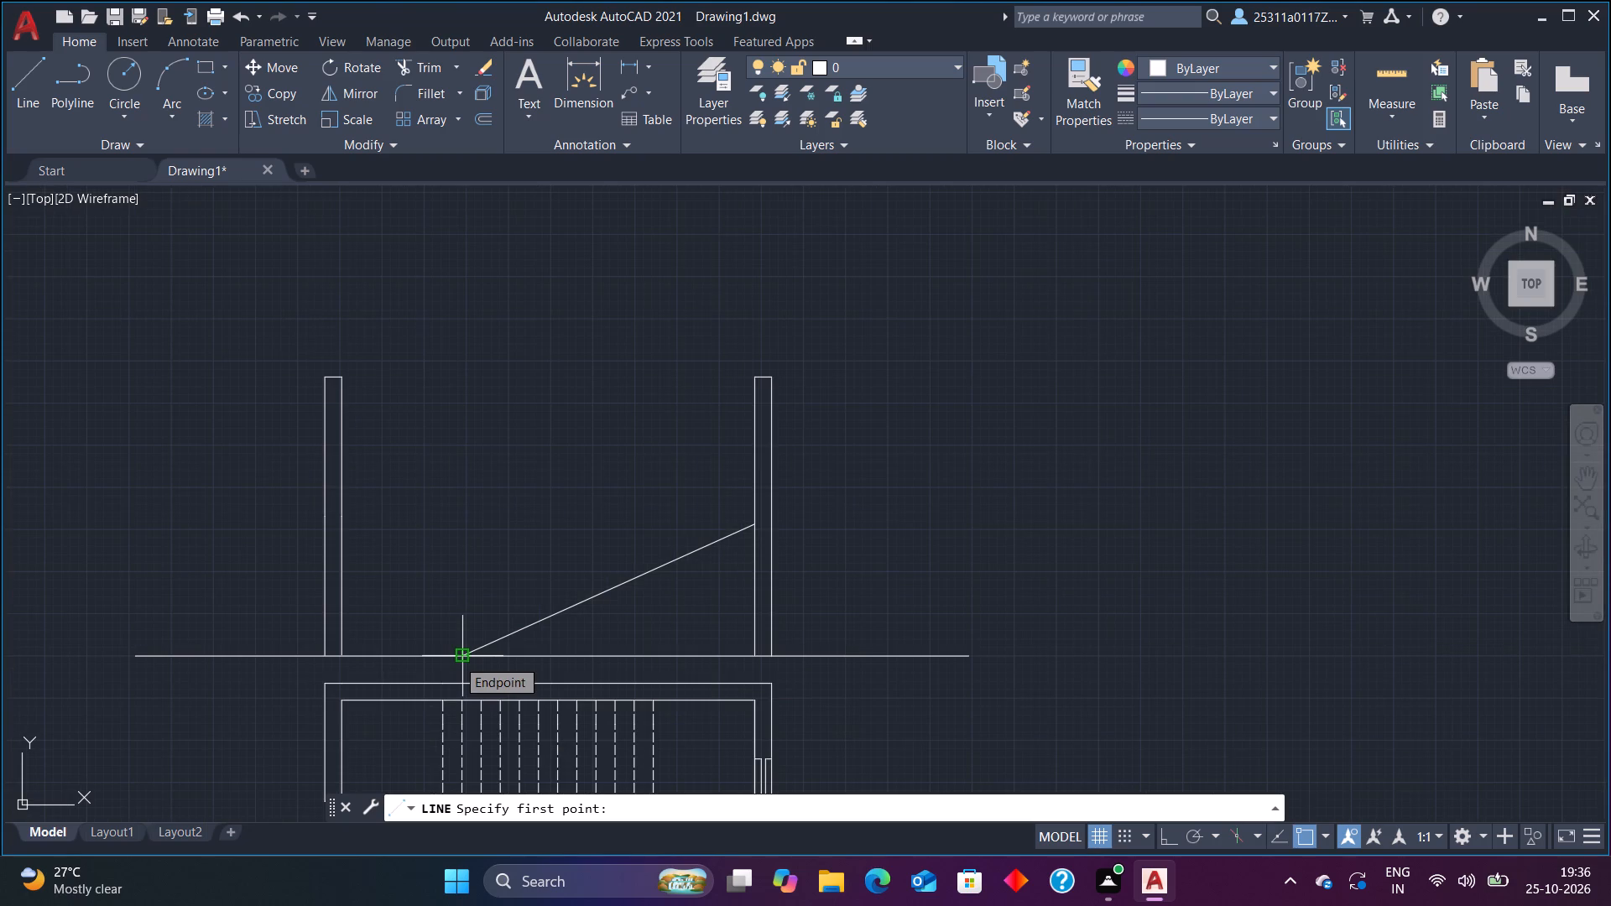
scroll(460, 659, "up", 6)
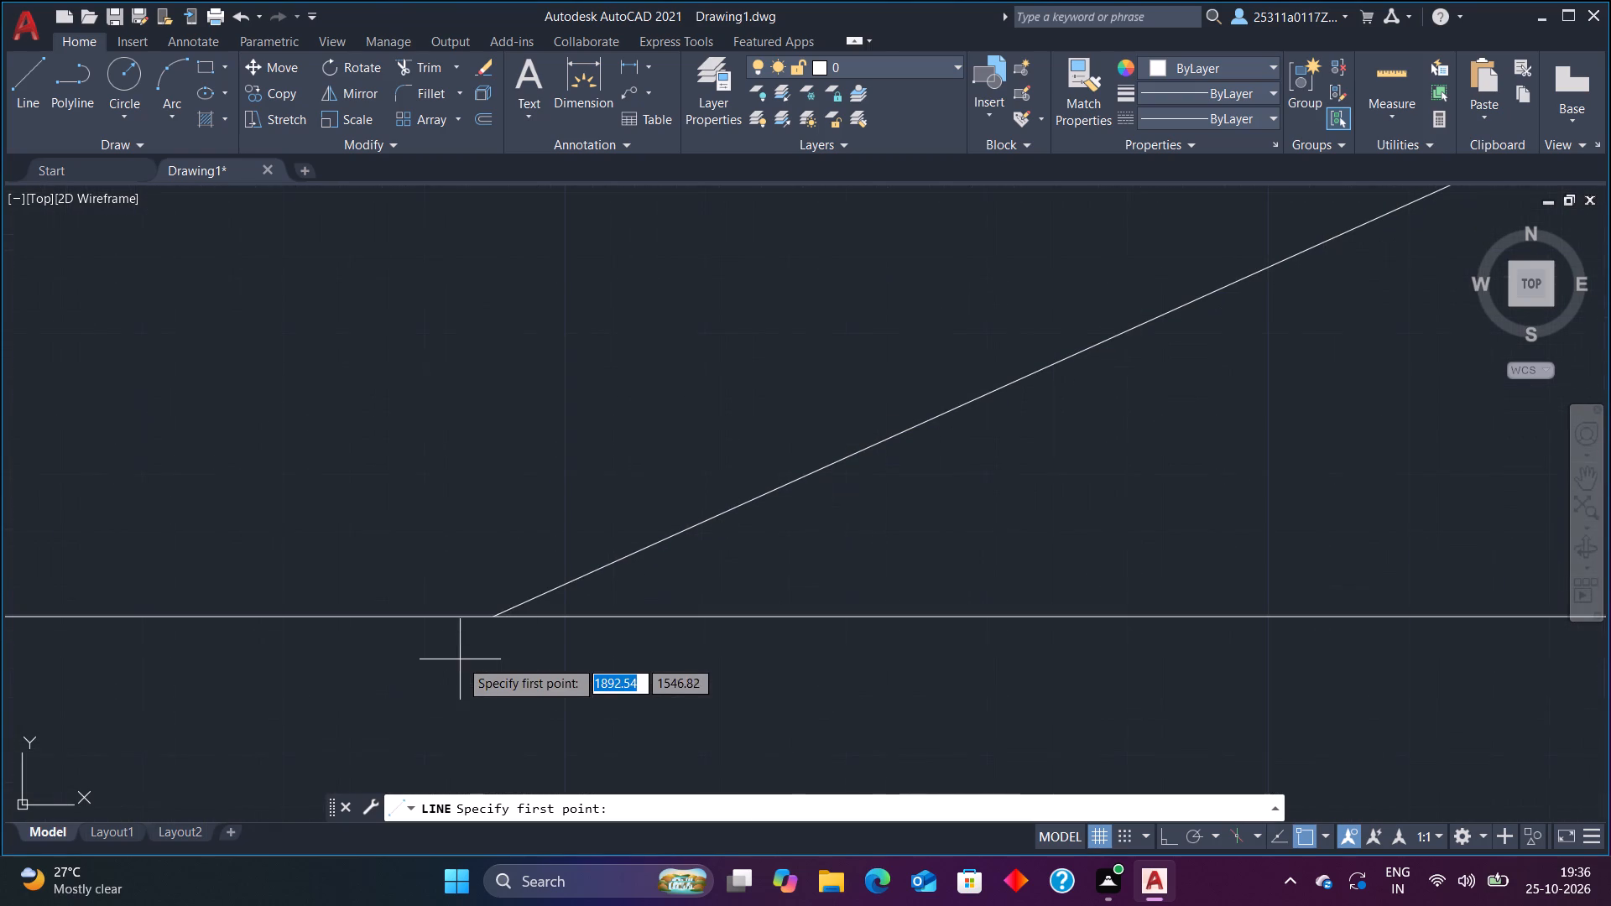
left_click(494, 618)
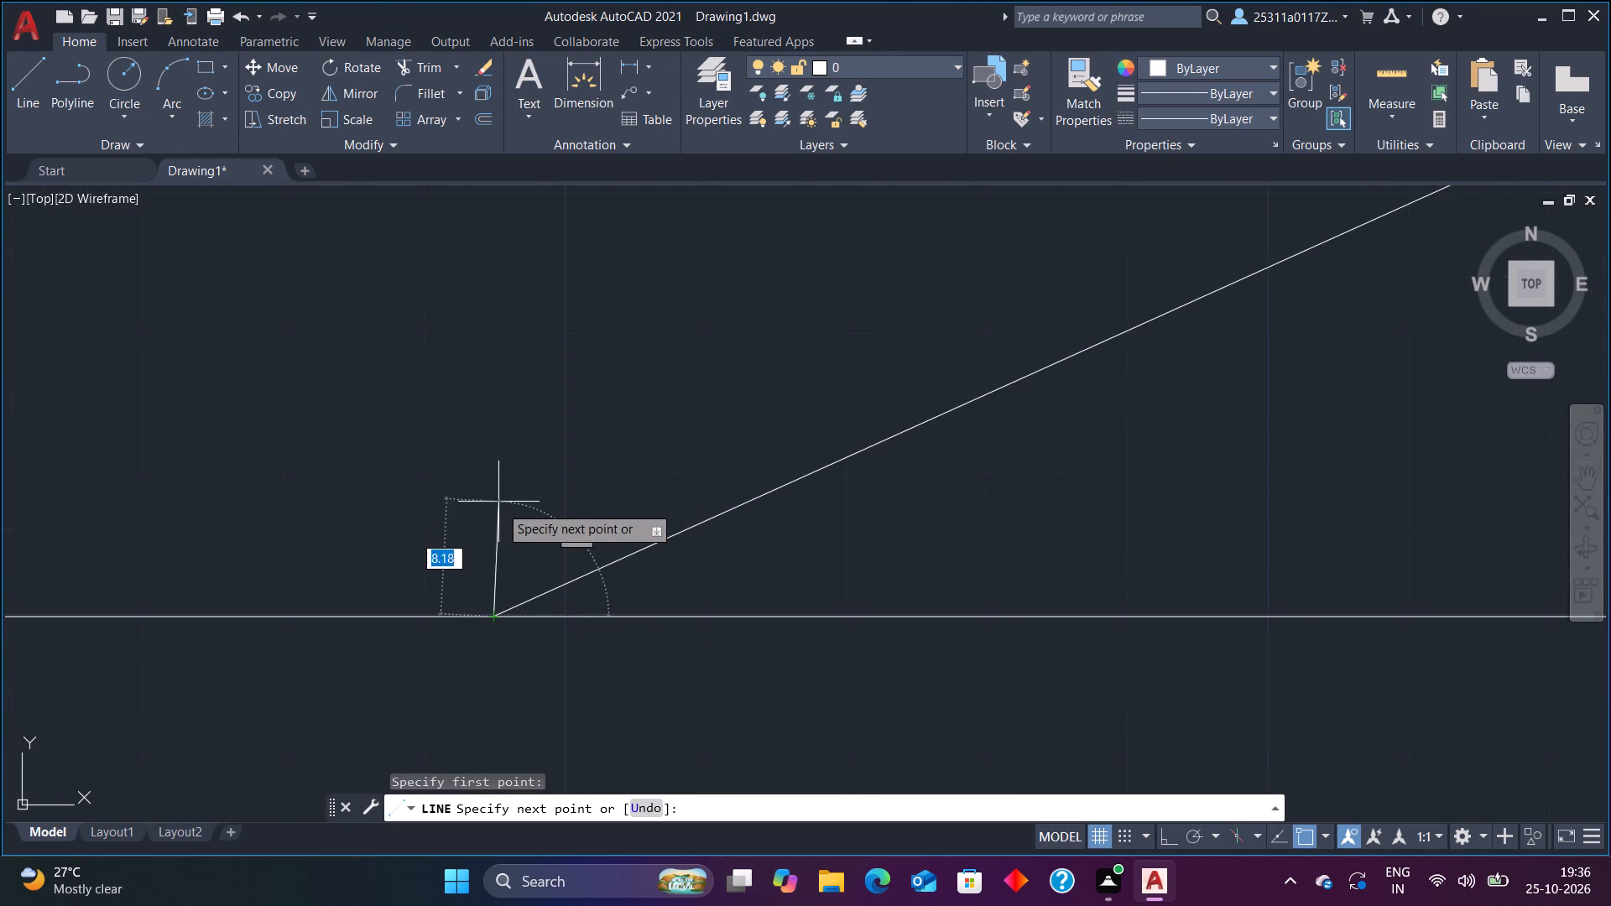
left_click(1160, 841)
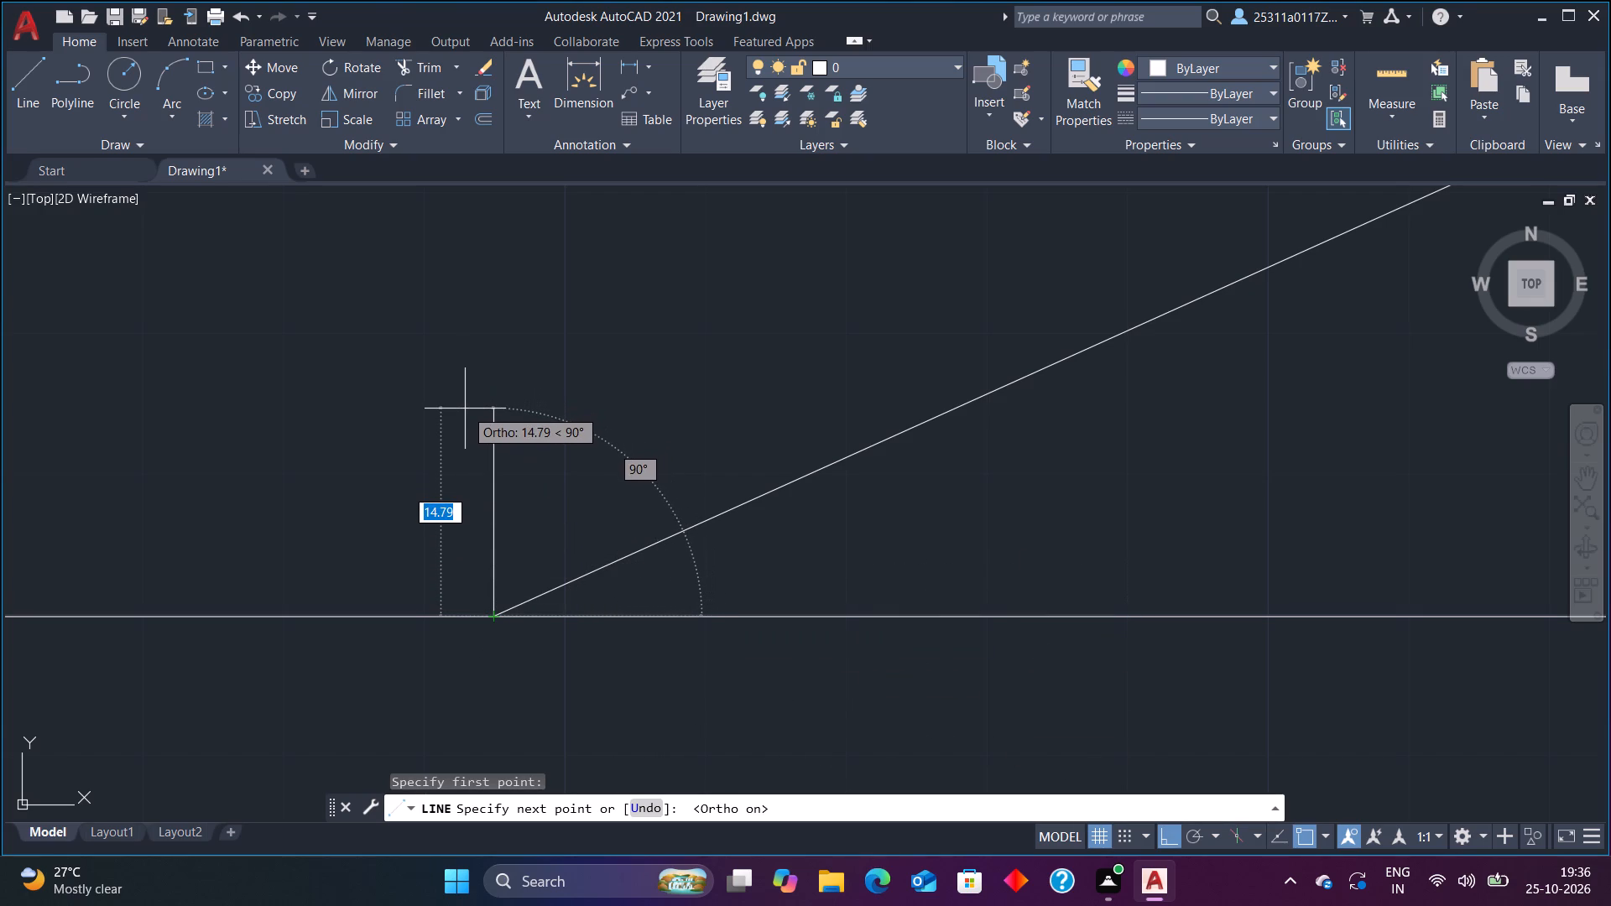
type("15")
key("Return")
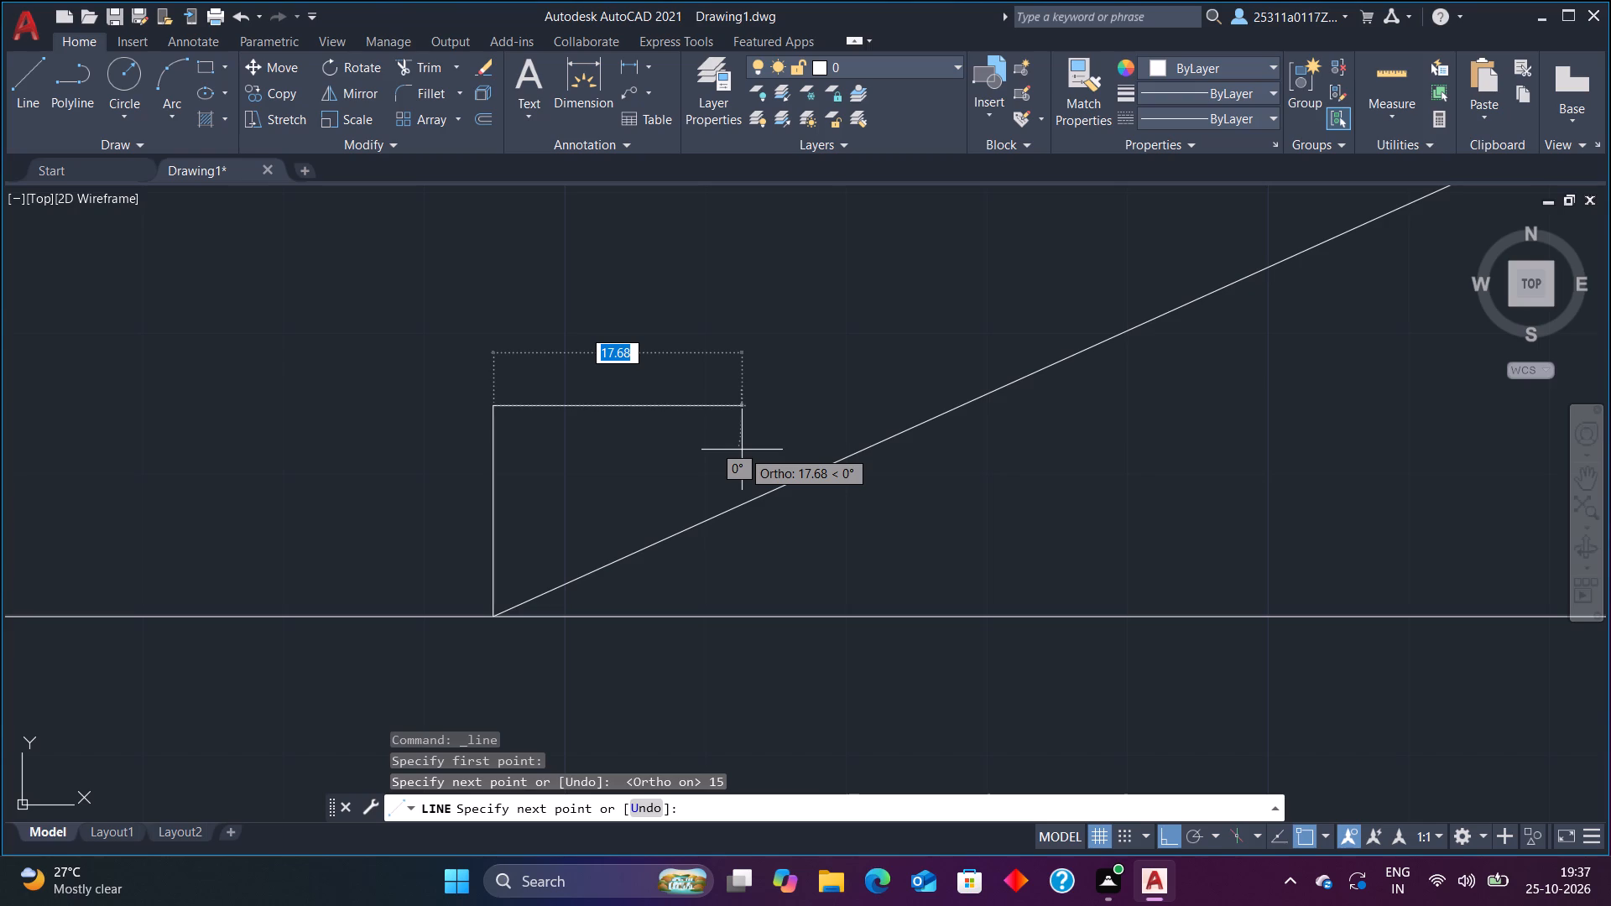
type("25")
key("Return")
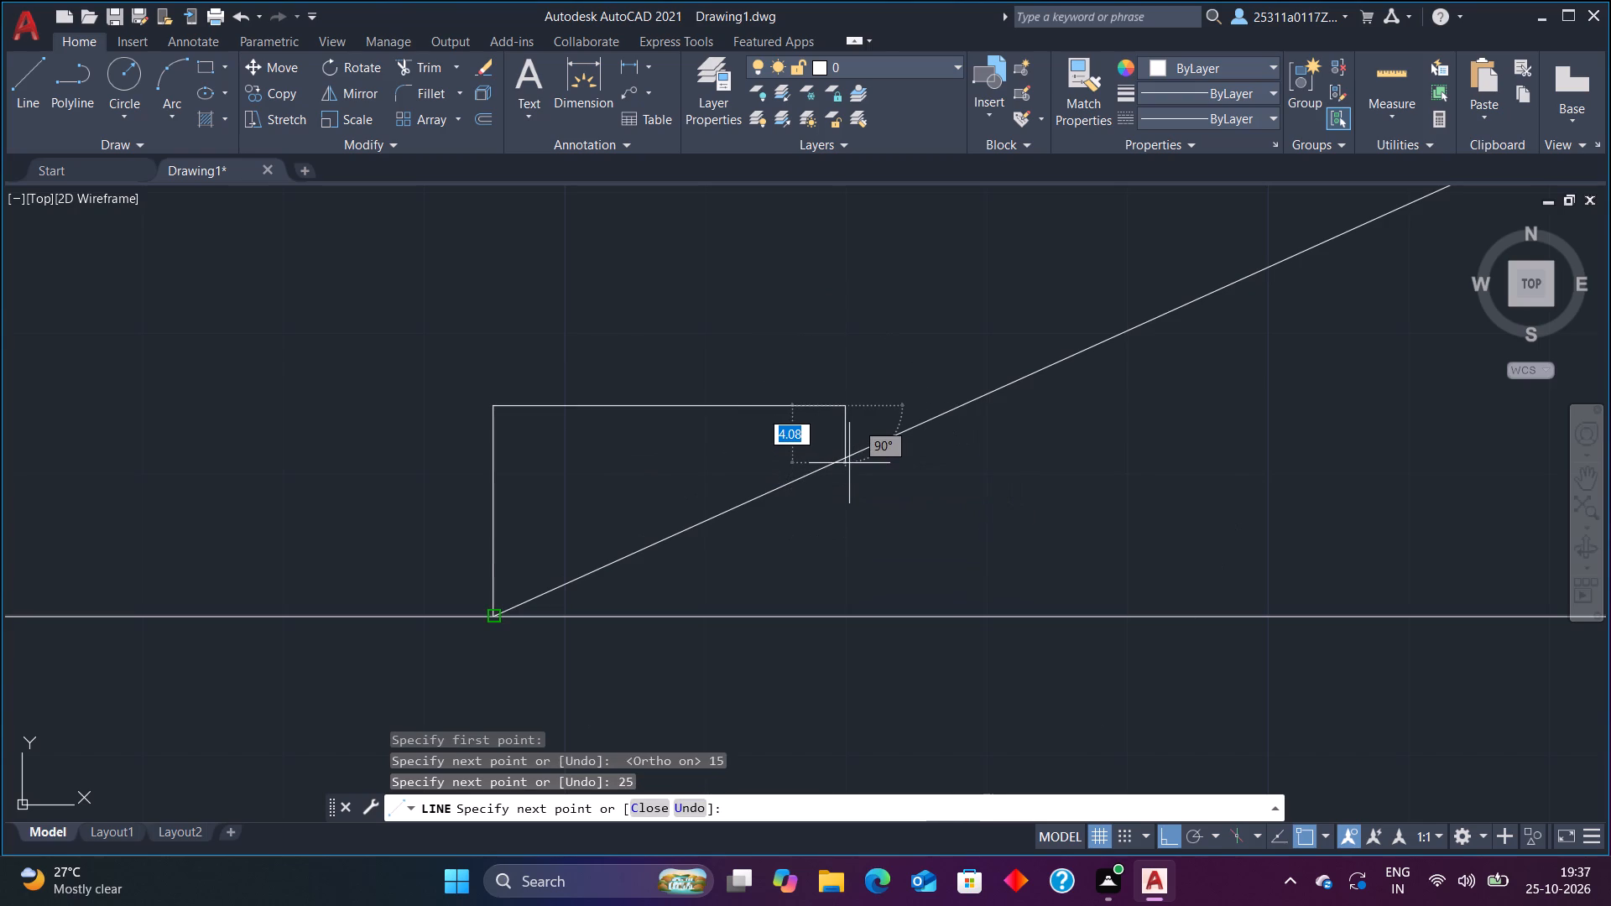
Continue the stair profile with the second and third steps, each a 15-unit riser and a 25-unit tread.
scroll(829, 305, "down", 10)
scroll(834, 274, "up", 5)
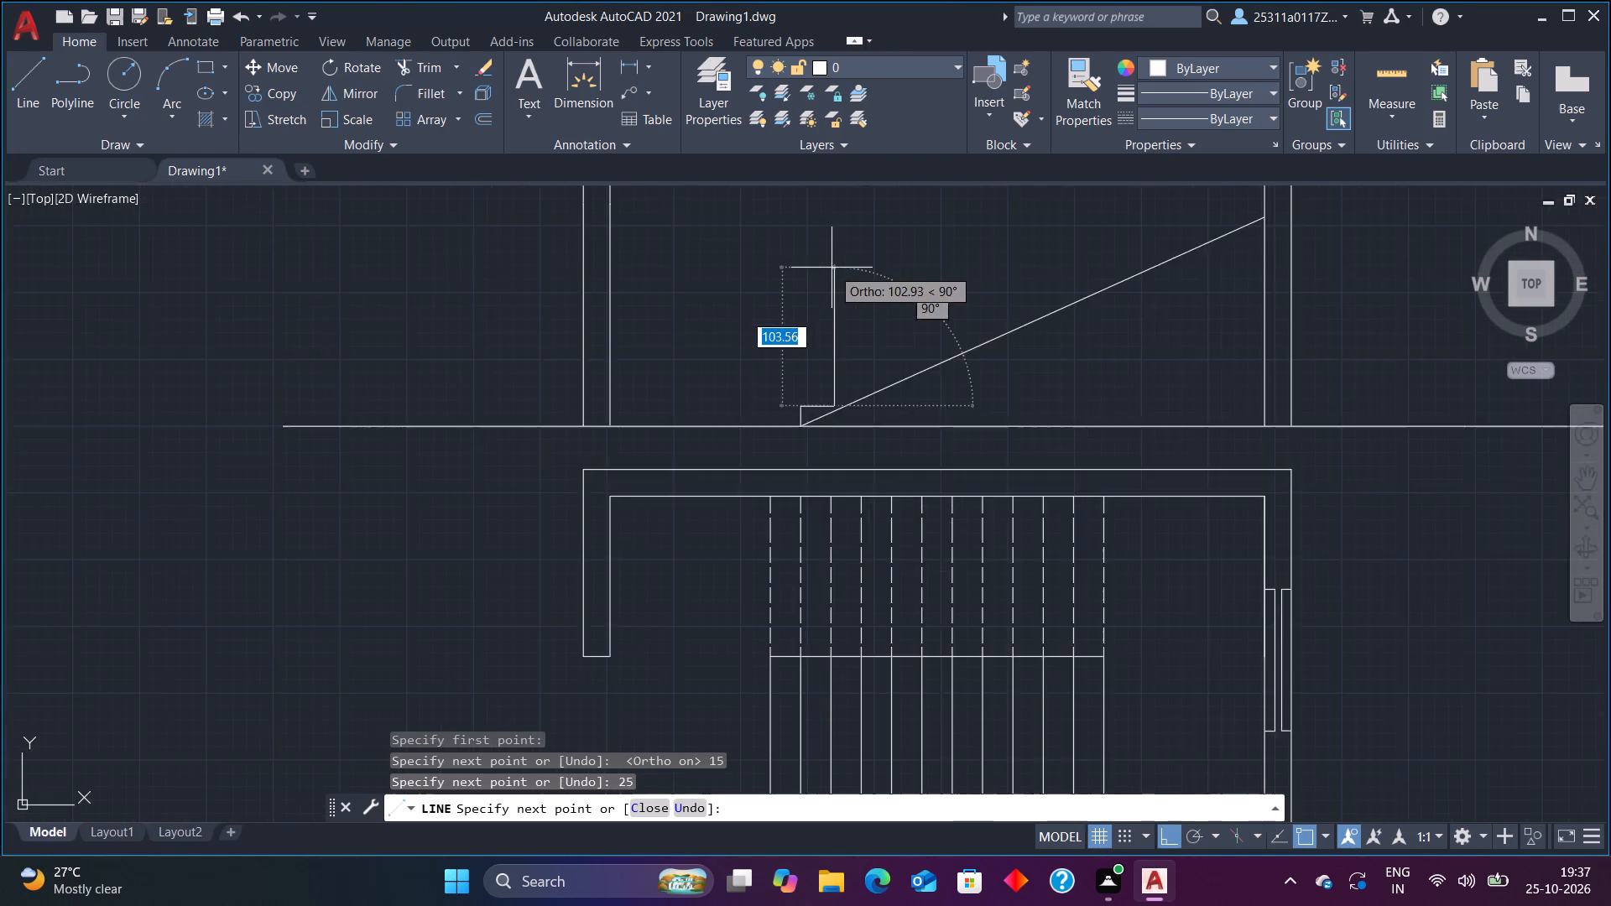
scroll(832, 268, "up", 1)
scroll(832, 268, "down", 4)
scroll(828, 278, "up", 5)
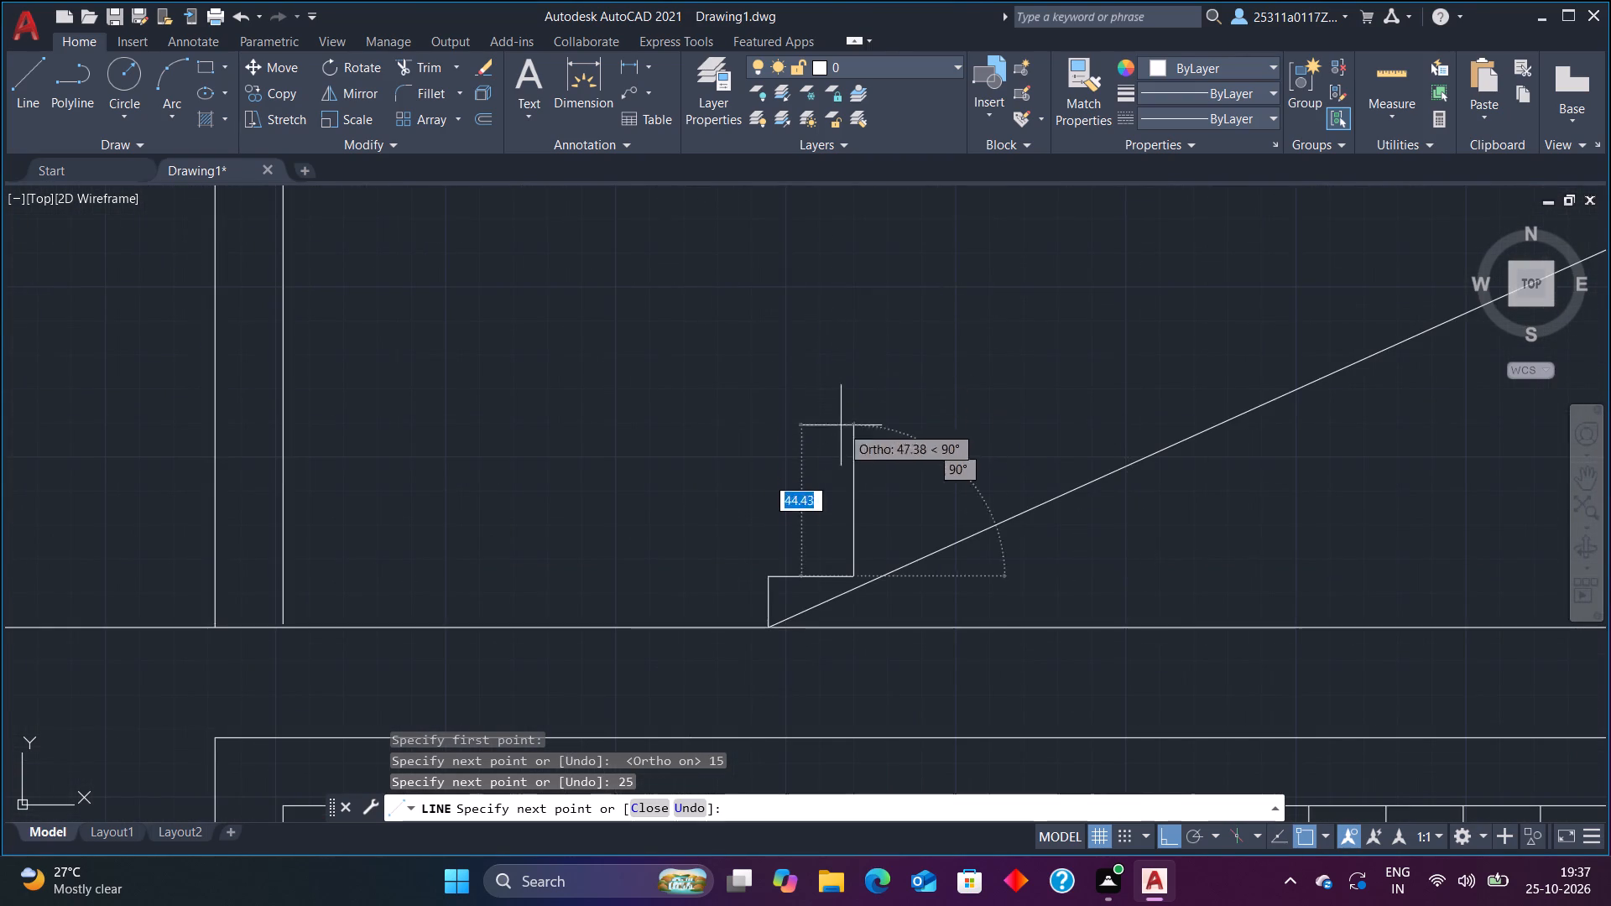
scroll(854, 489, "down", 3)
scroll(846, 492, "up", 5)
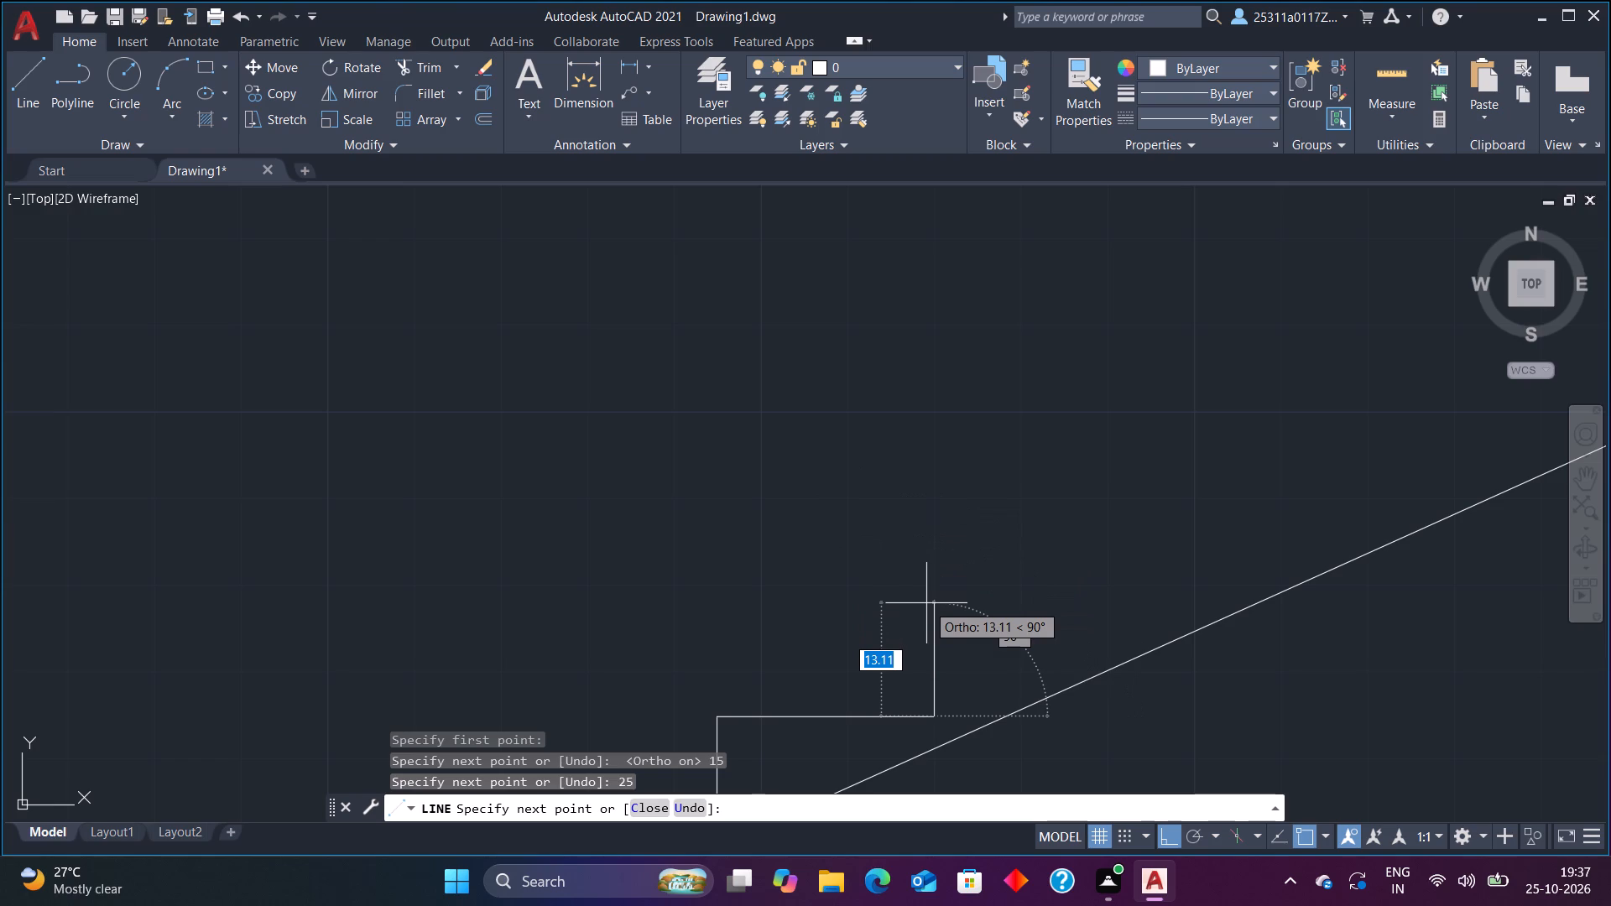
type("15")
key("Return")
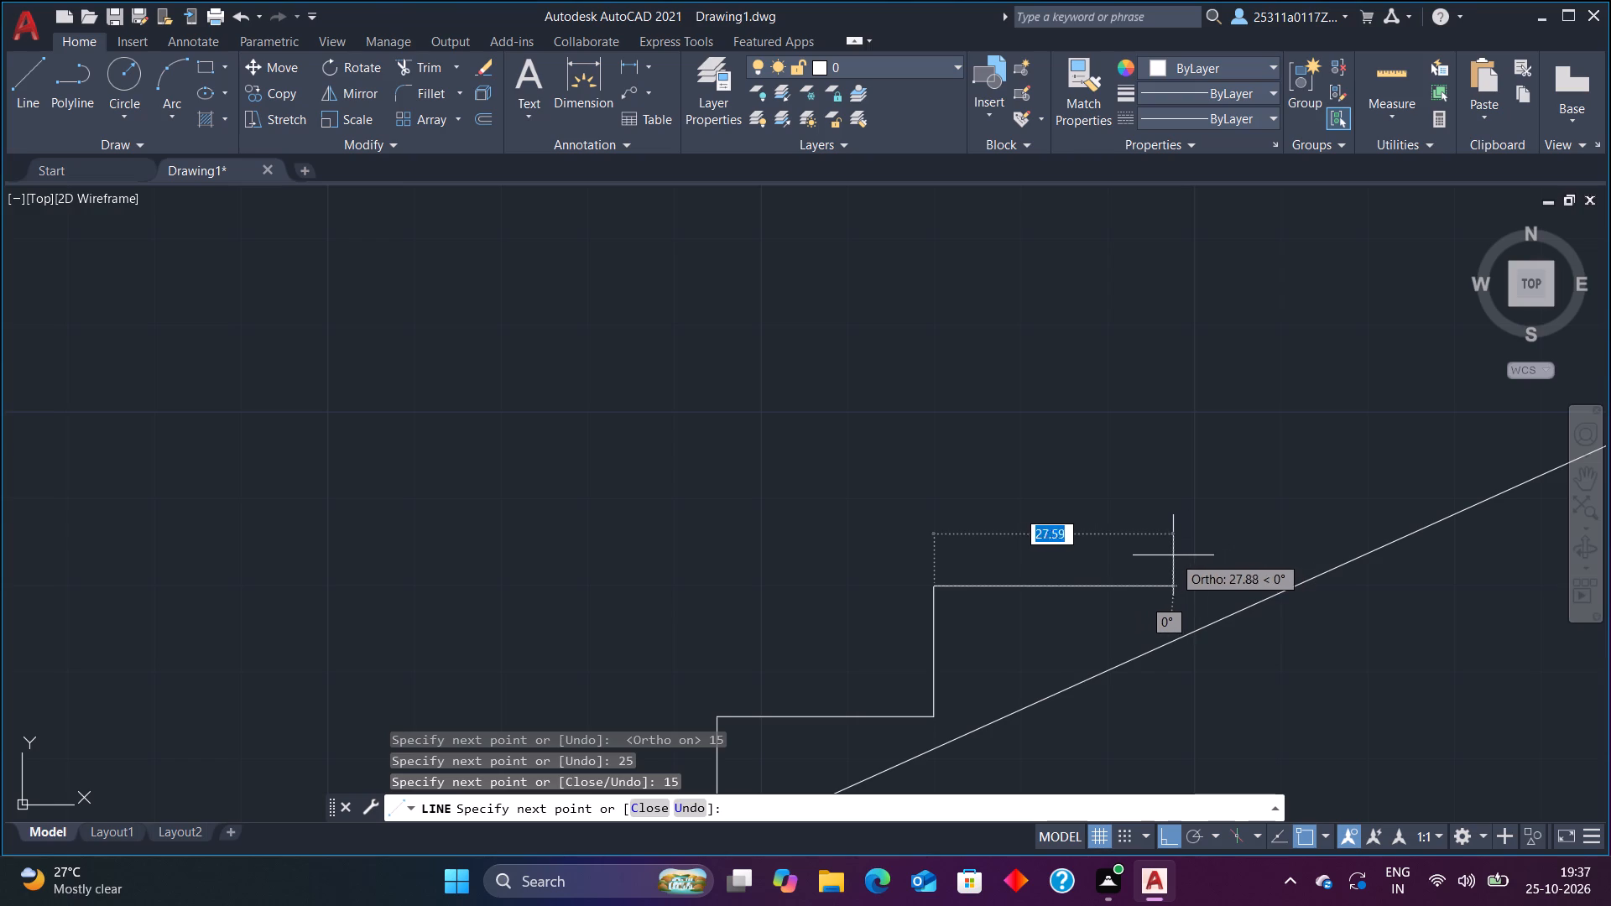
type("25")
key("Return")
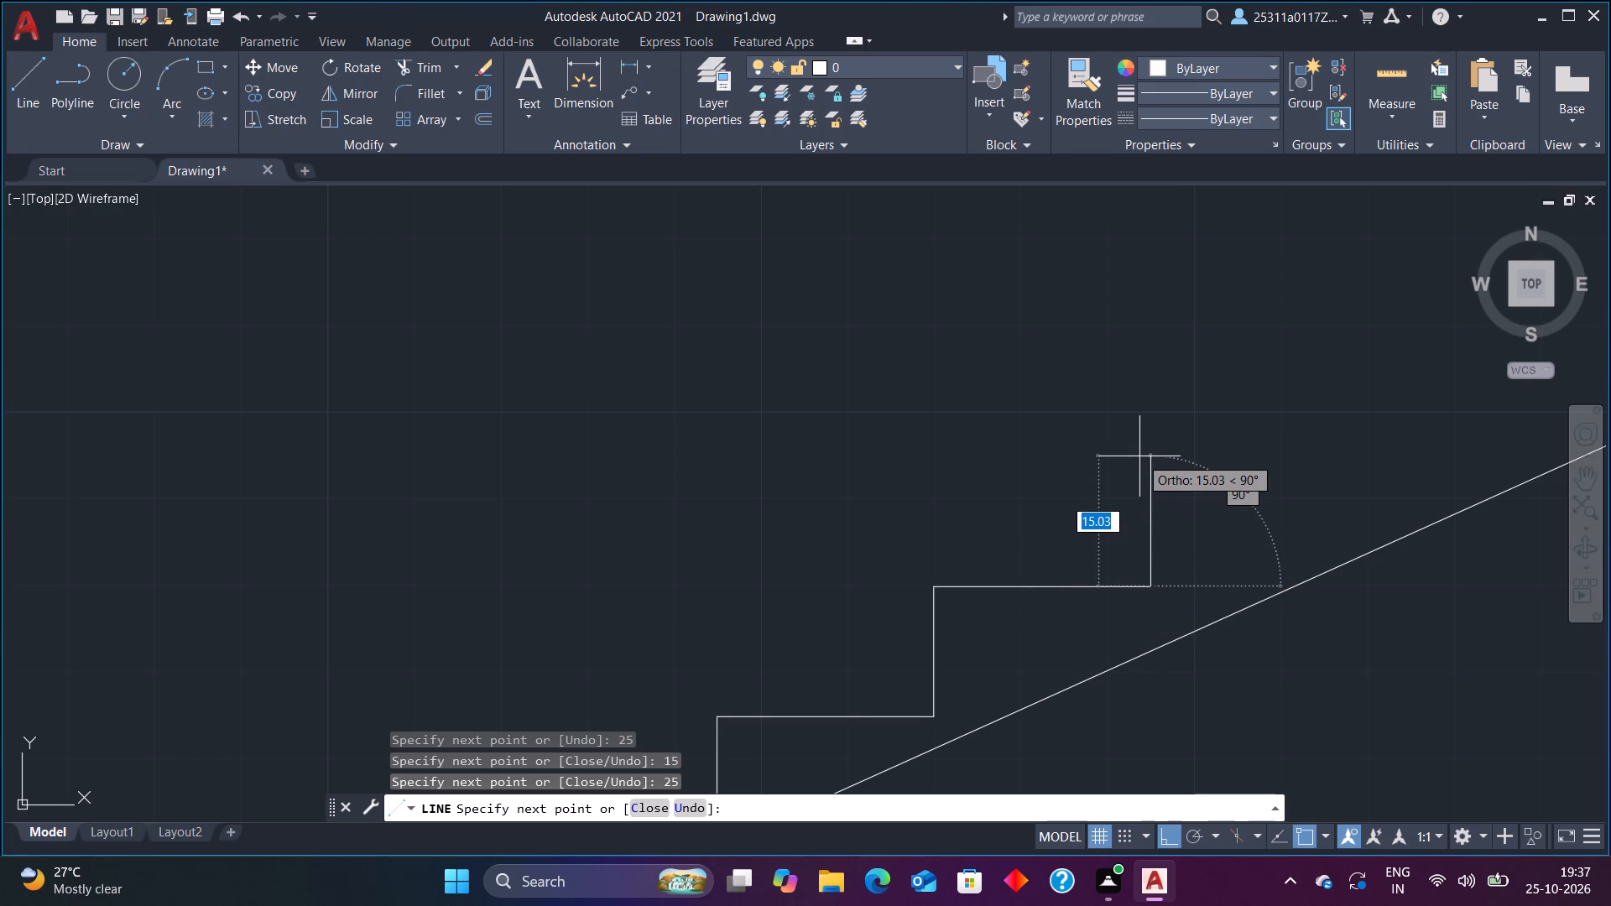
type("15")
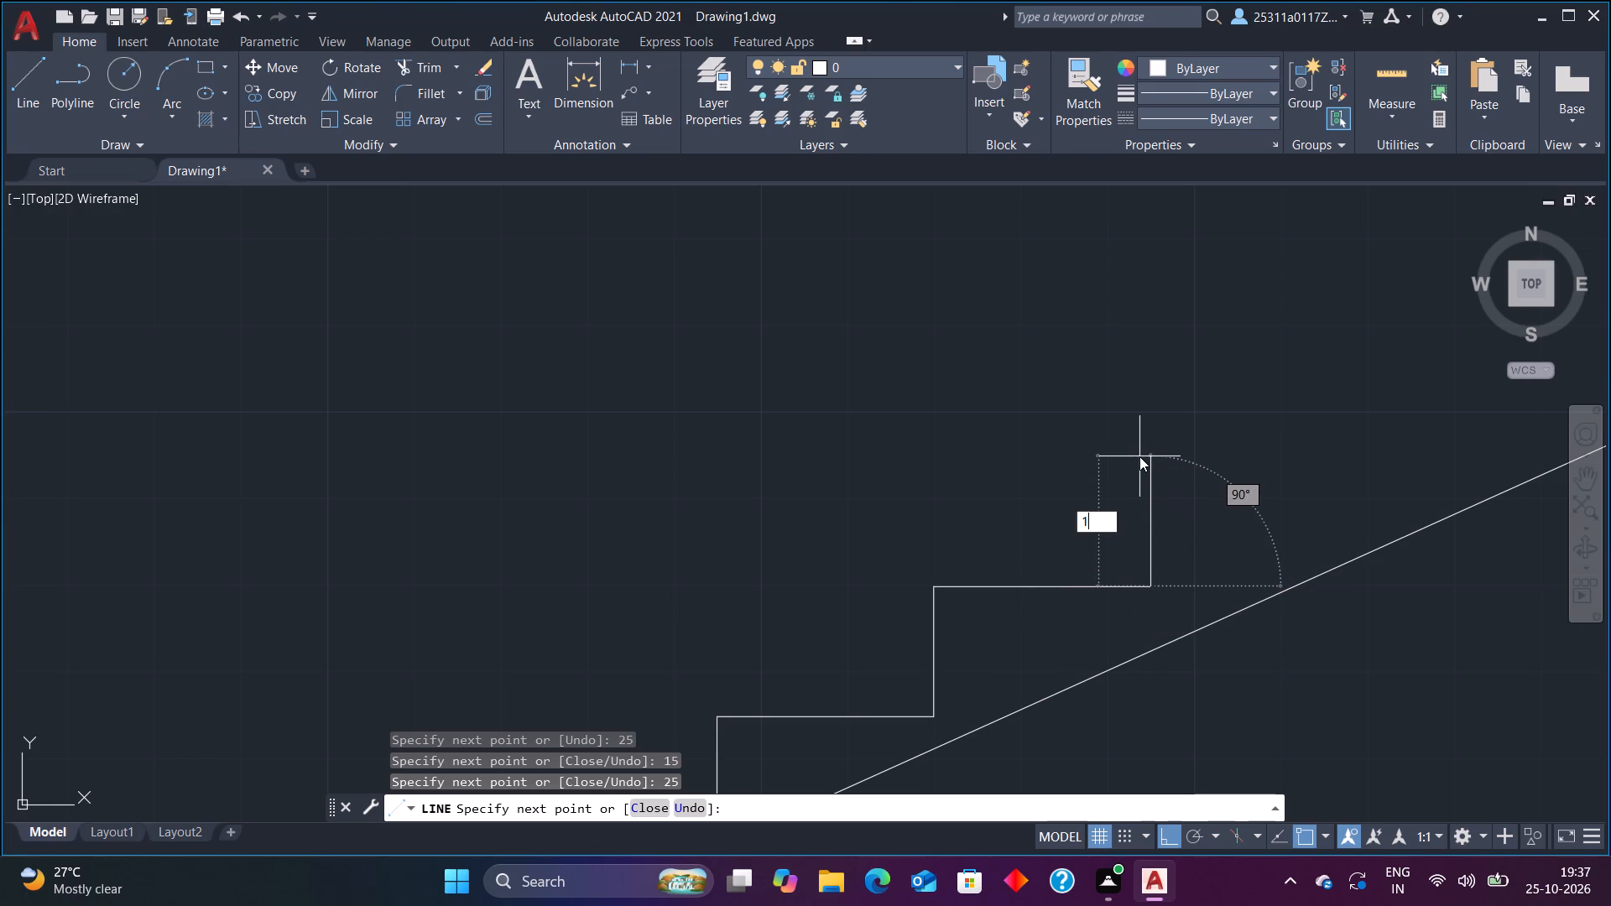
key("Return")
type("25")
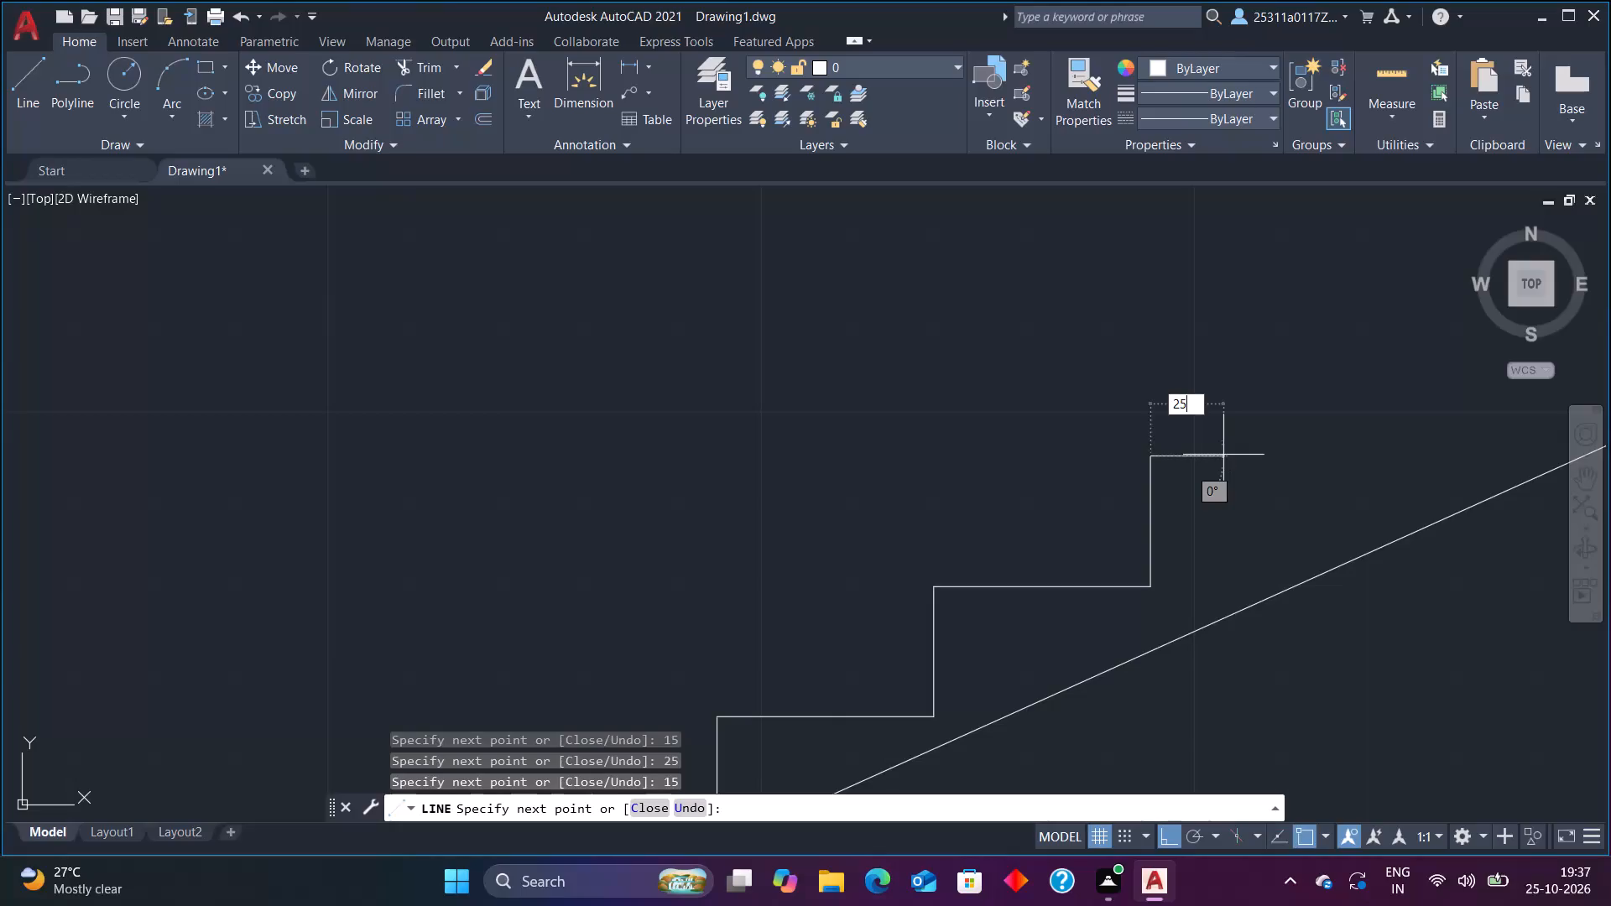
key("Return")
Add the fourth step to the stair profile with a 15-unit riser and a 25-unit tread.
scroll(1301, 414, "down", 4)
scroll(1351, 414, "up", 2)
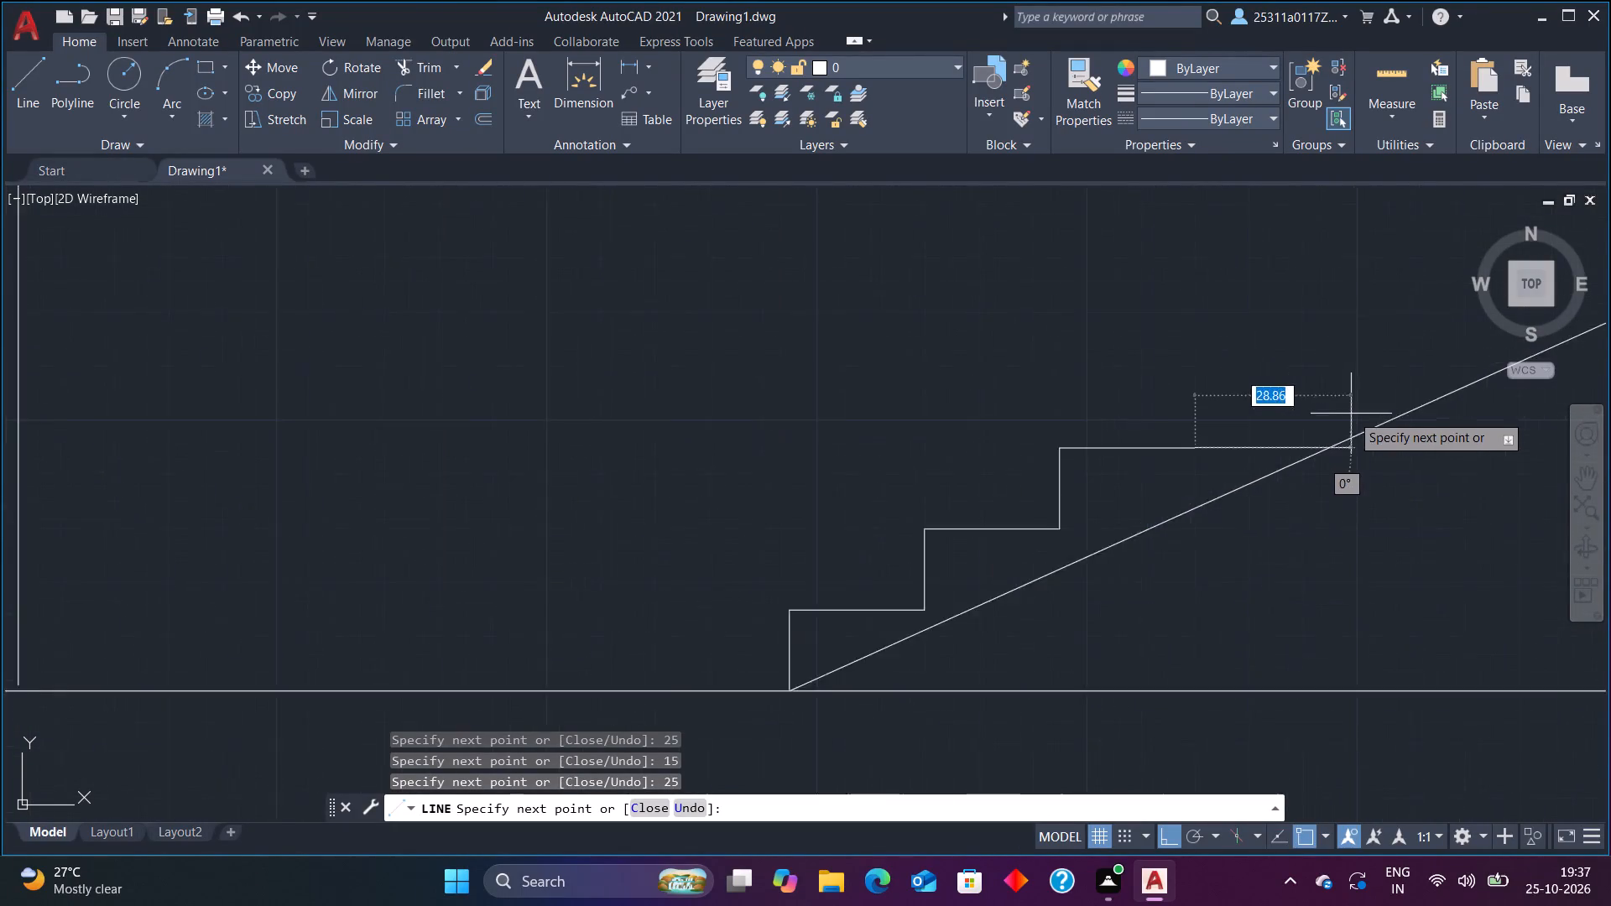
scroll(1351, 414, "up", 2)
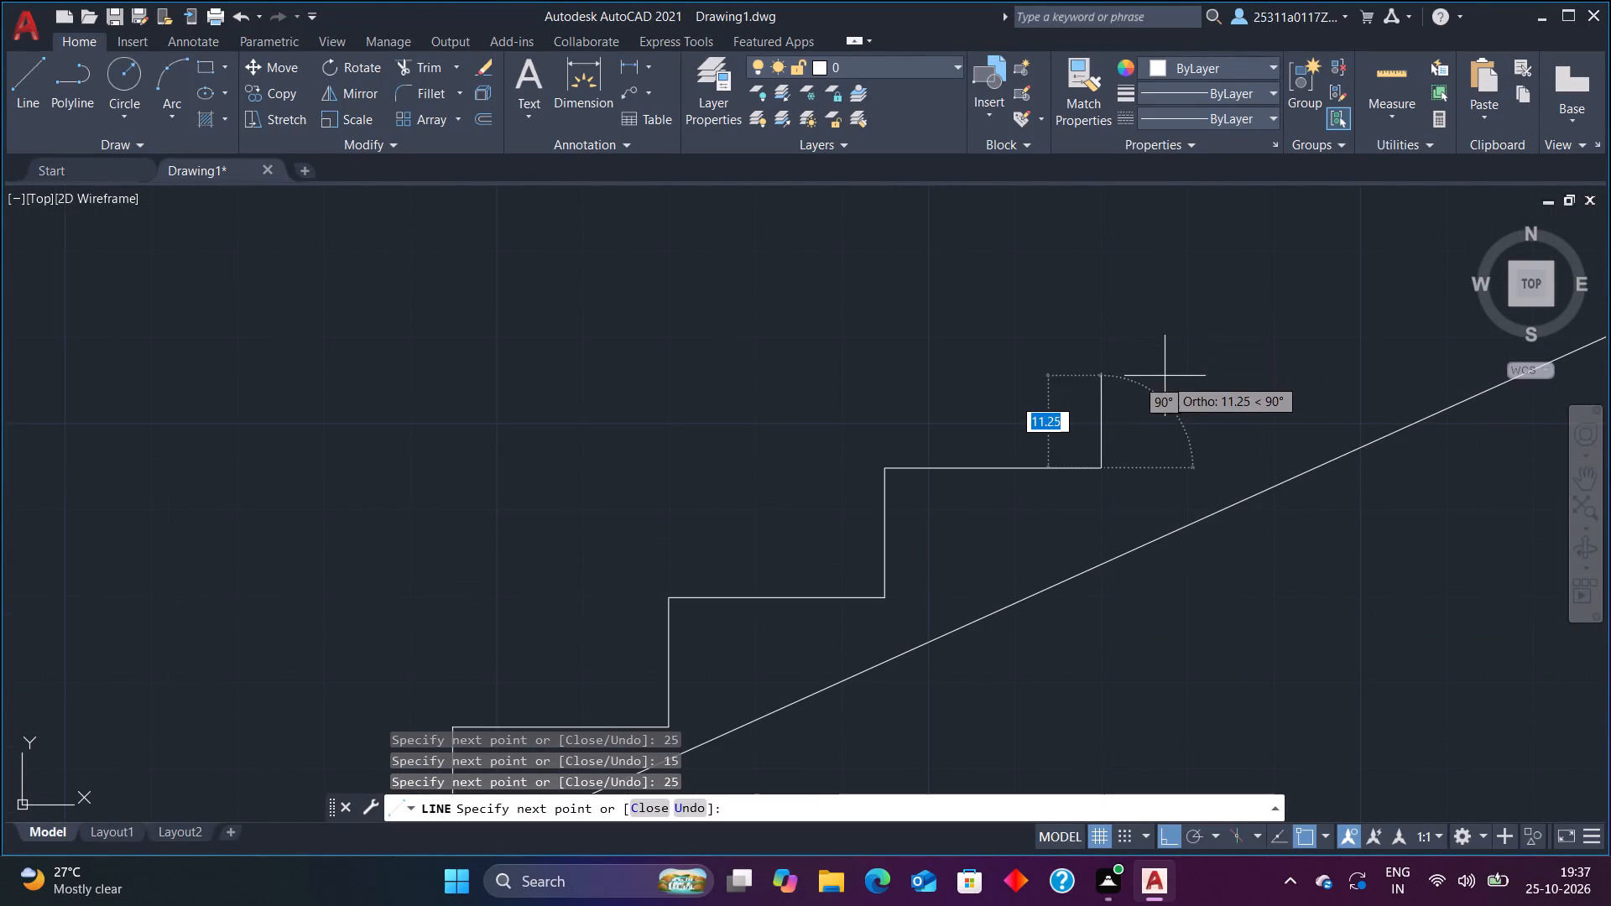
type("15")
key("Return")
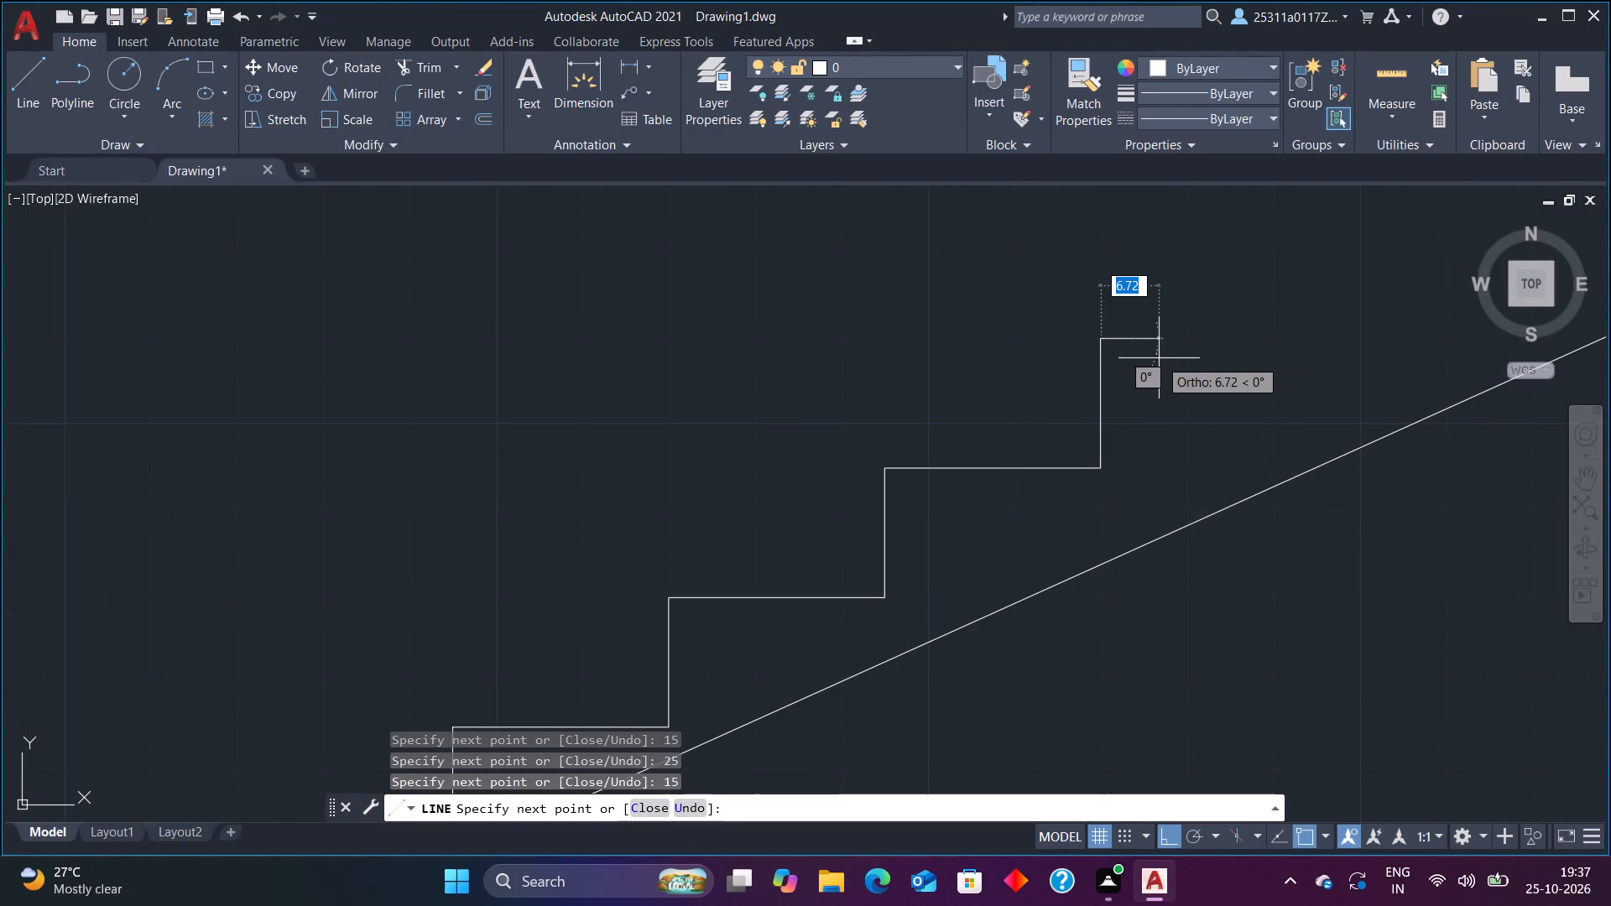
type("25")
key("Return")
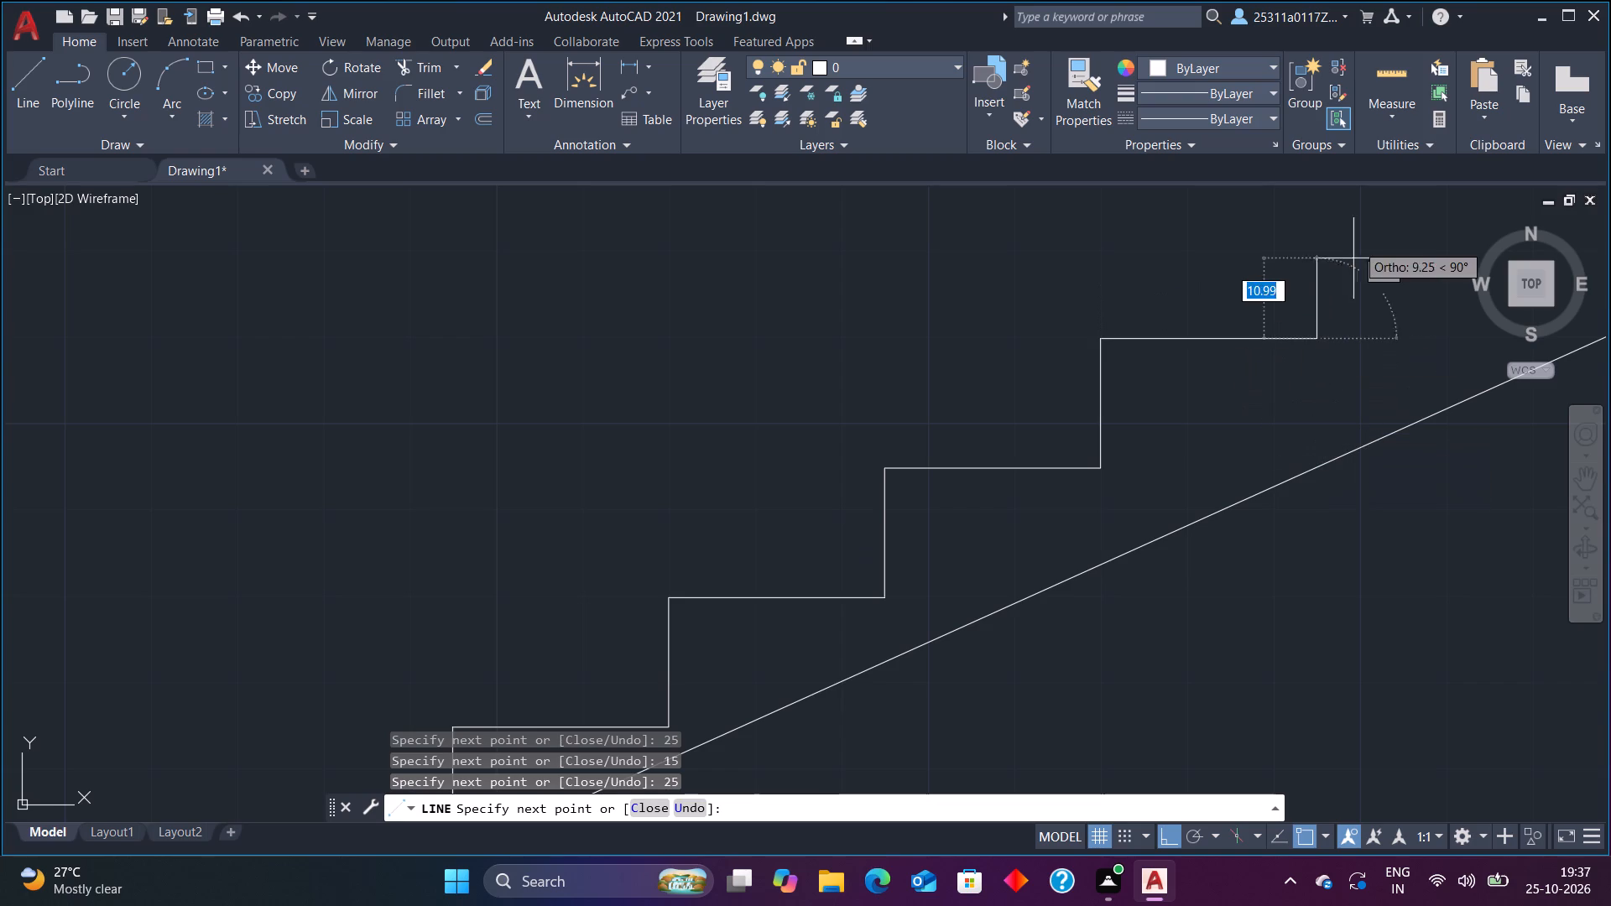
Add the fifth step to the stair profile with a 15-unit riser and a 25-unit tread.
scroll(1354, 222, "down", 7)
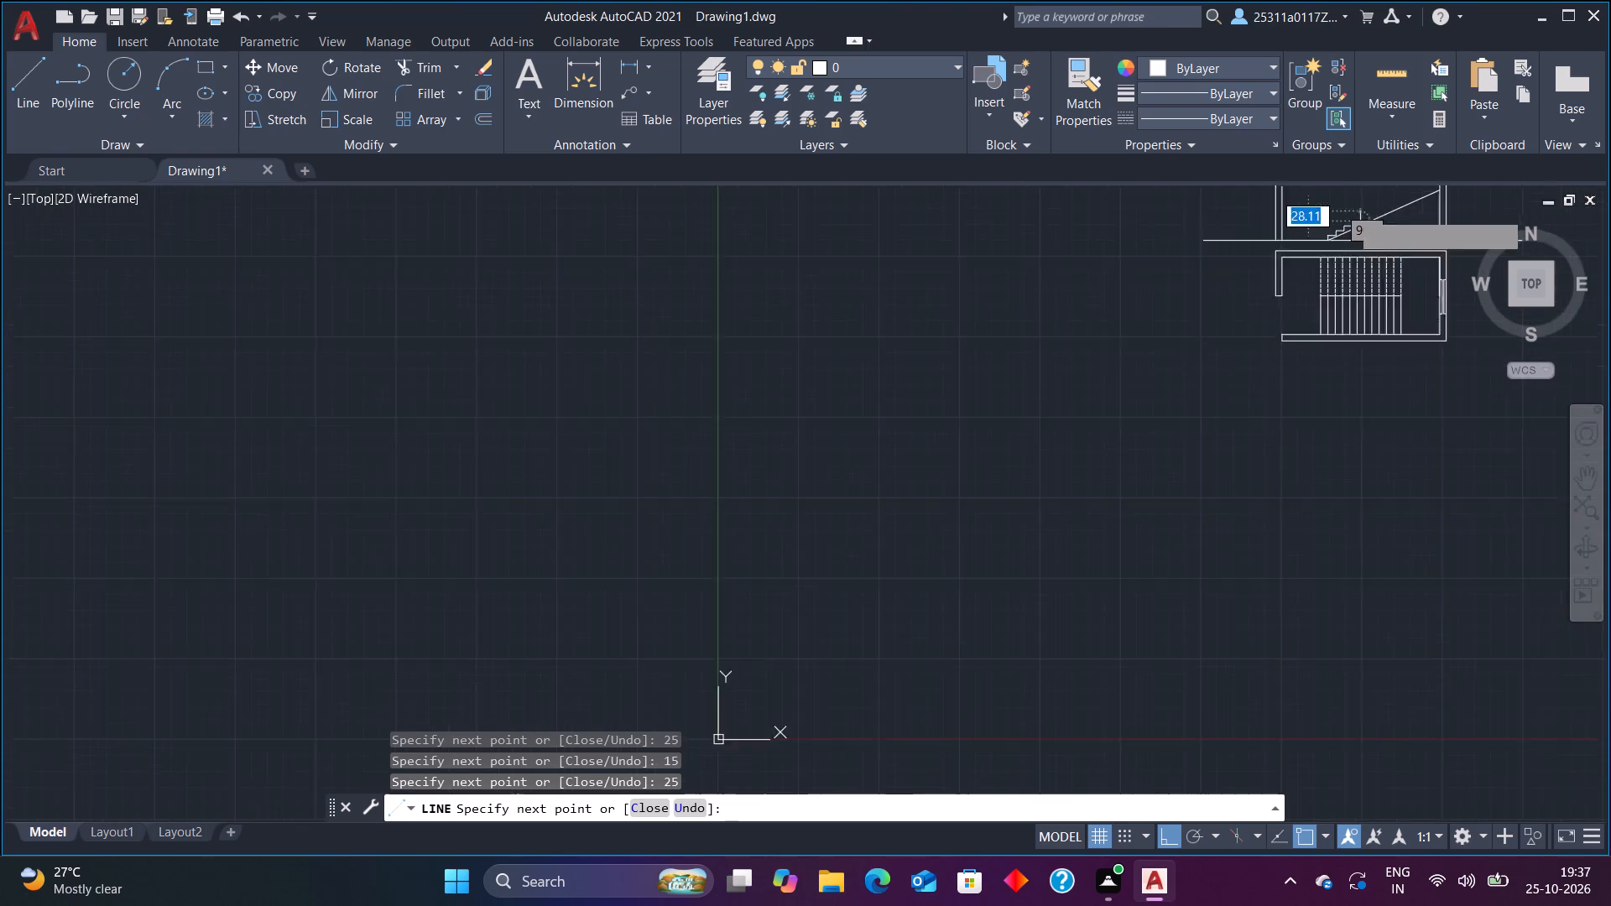
scroll(1366, 211, "down", 5)
scroll(1377, 180, "up", 3)
scroll(1381, 187, "down", 3)
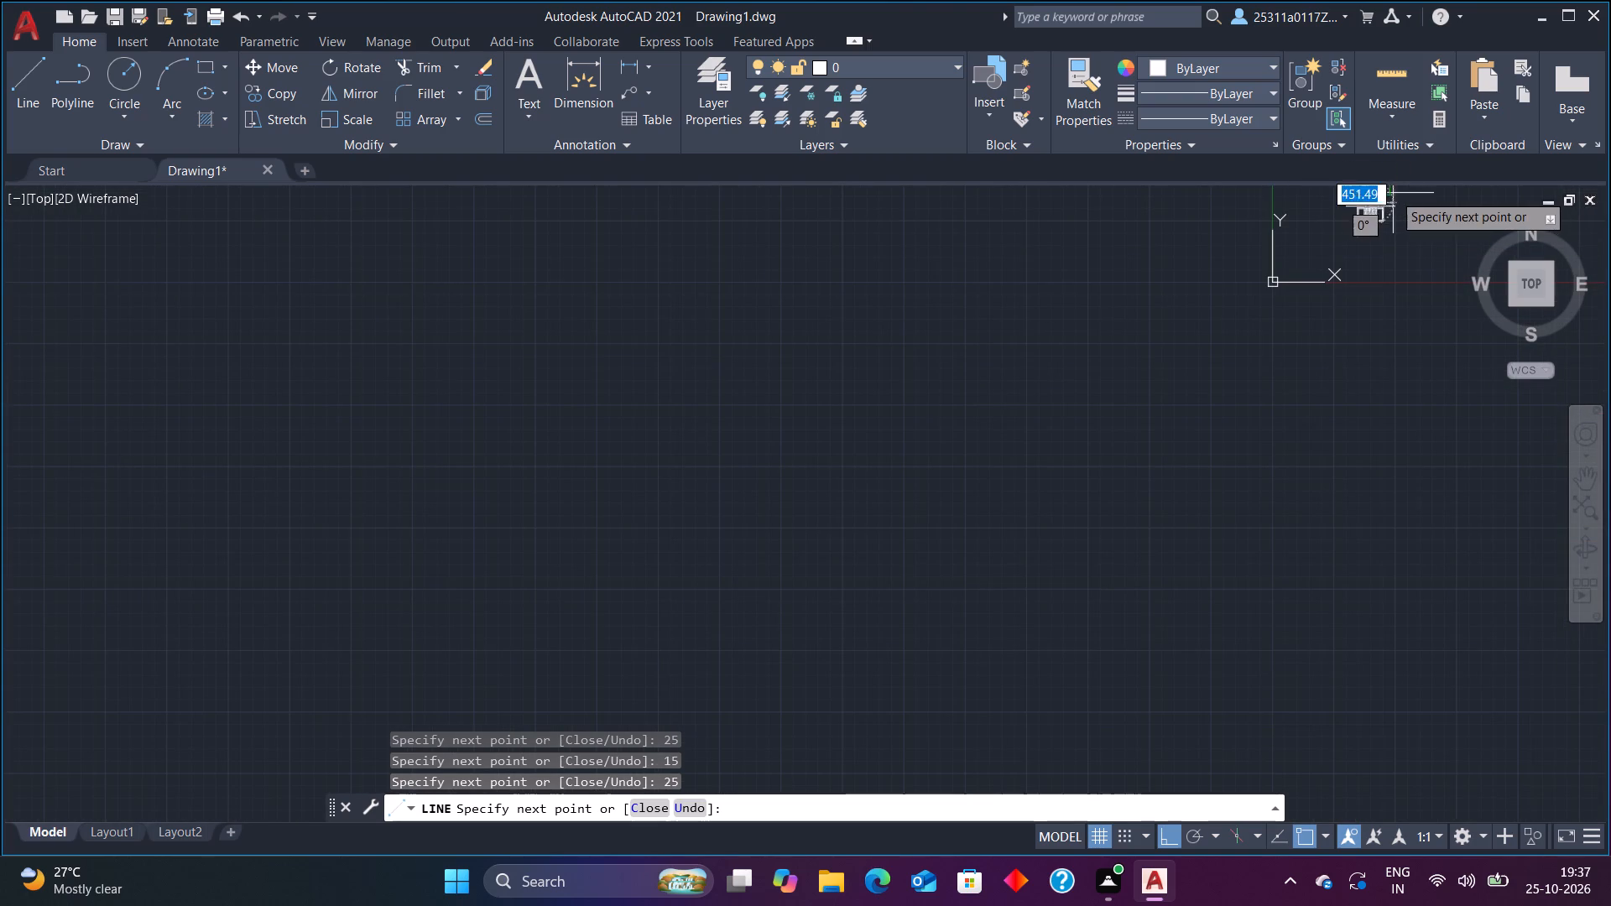
scroll(1393, 194, "up", 7)
scroll(799, 353, "up", 2)
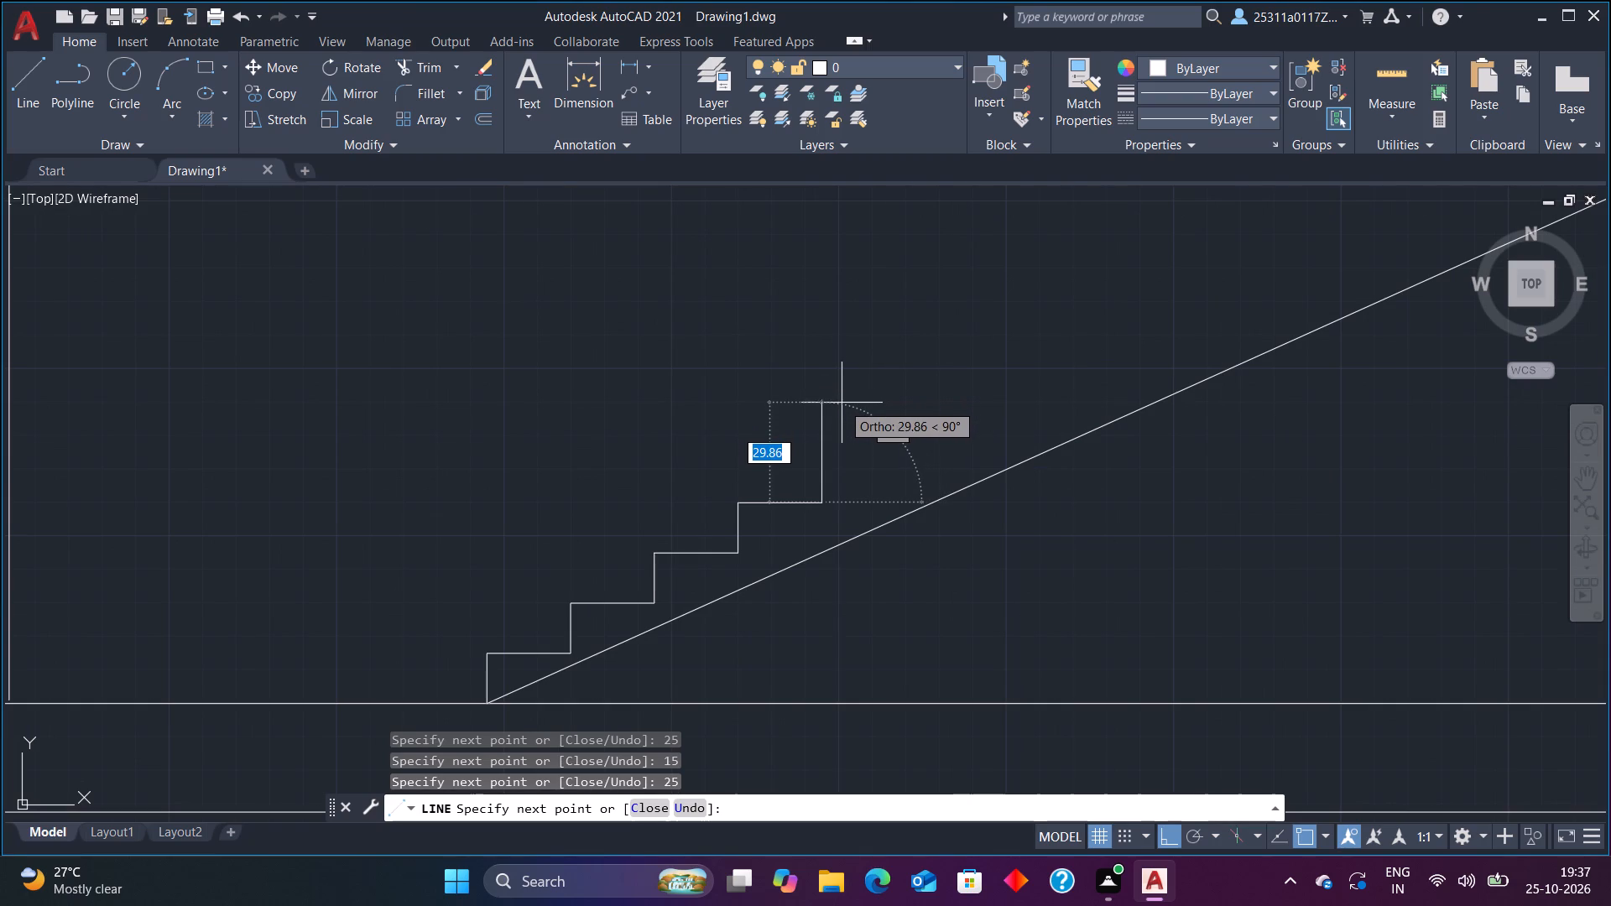
type("15")
key("Return")
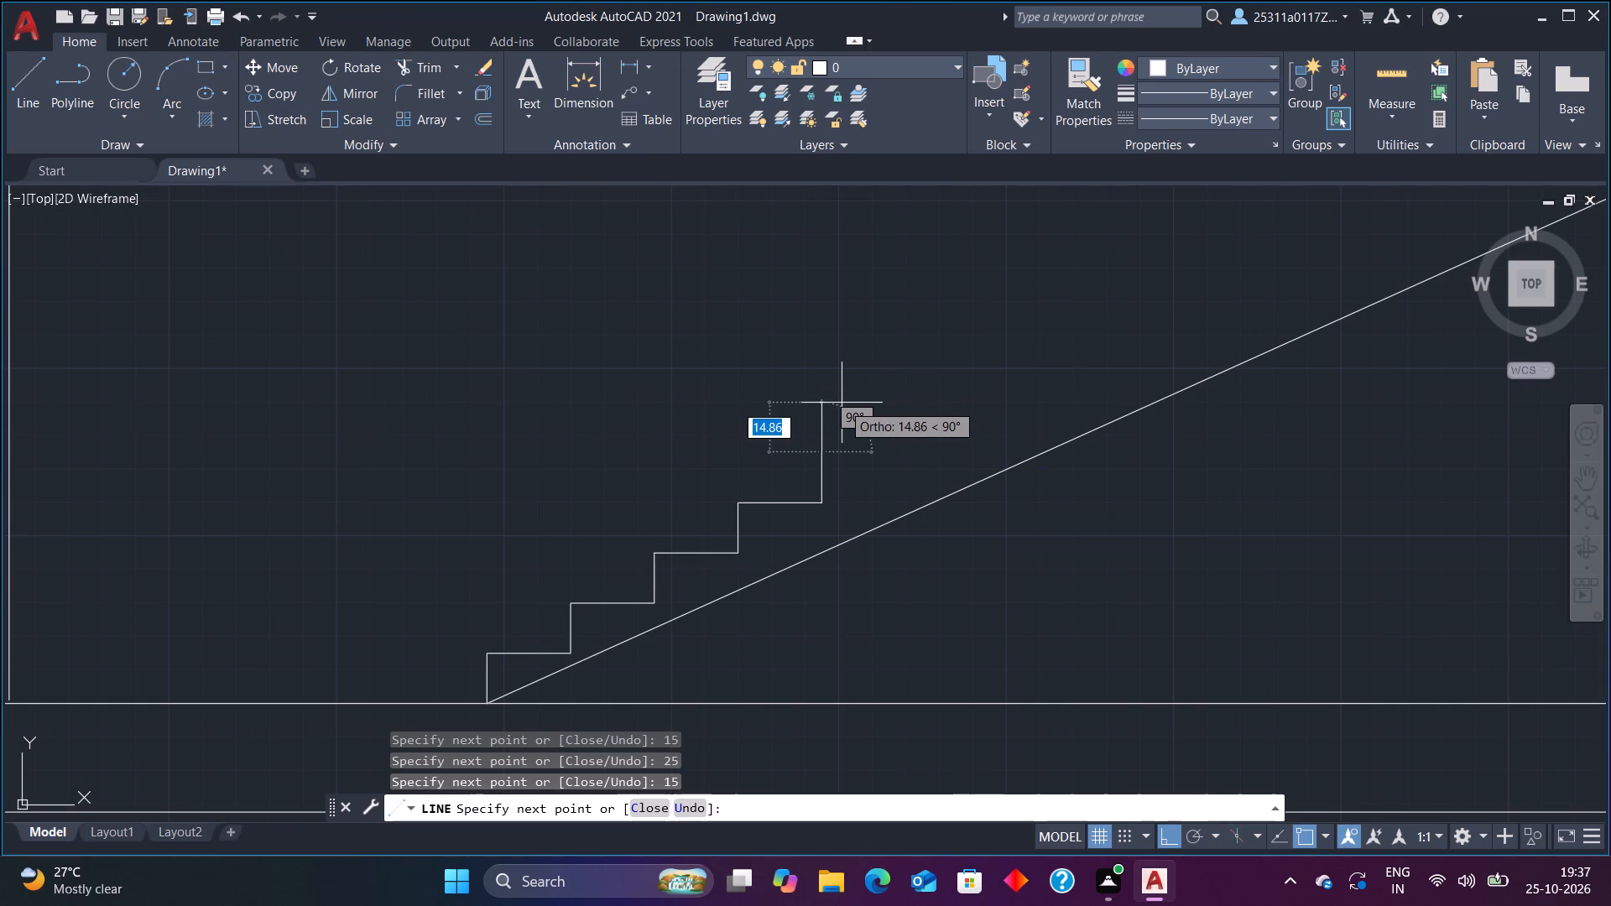
type("25")
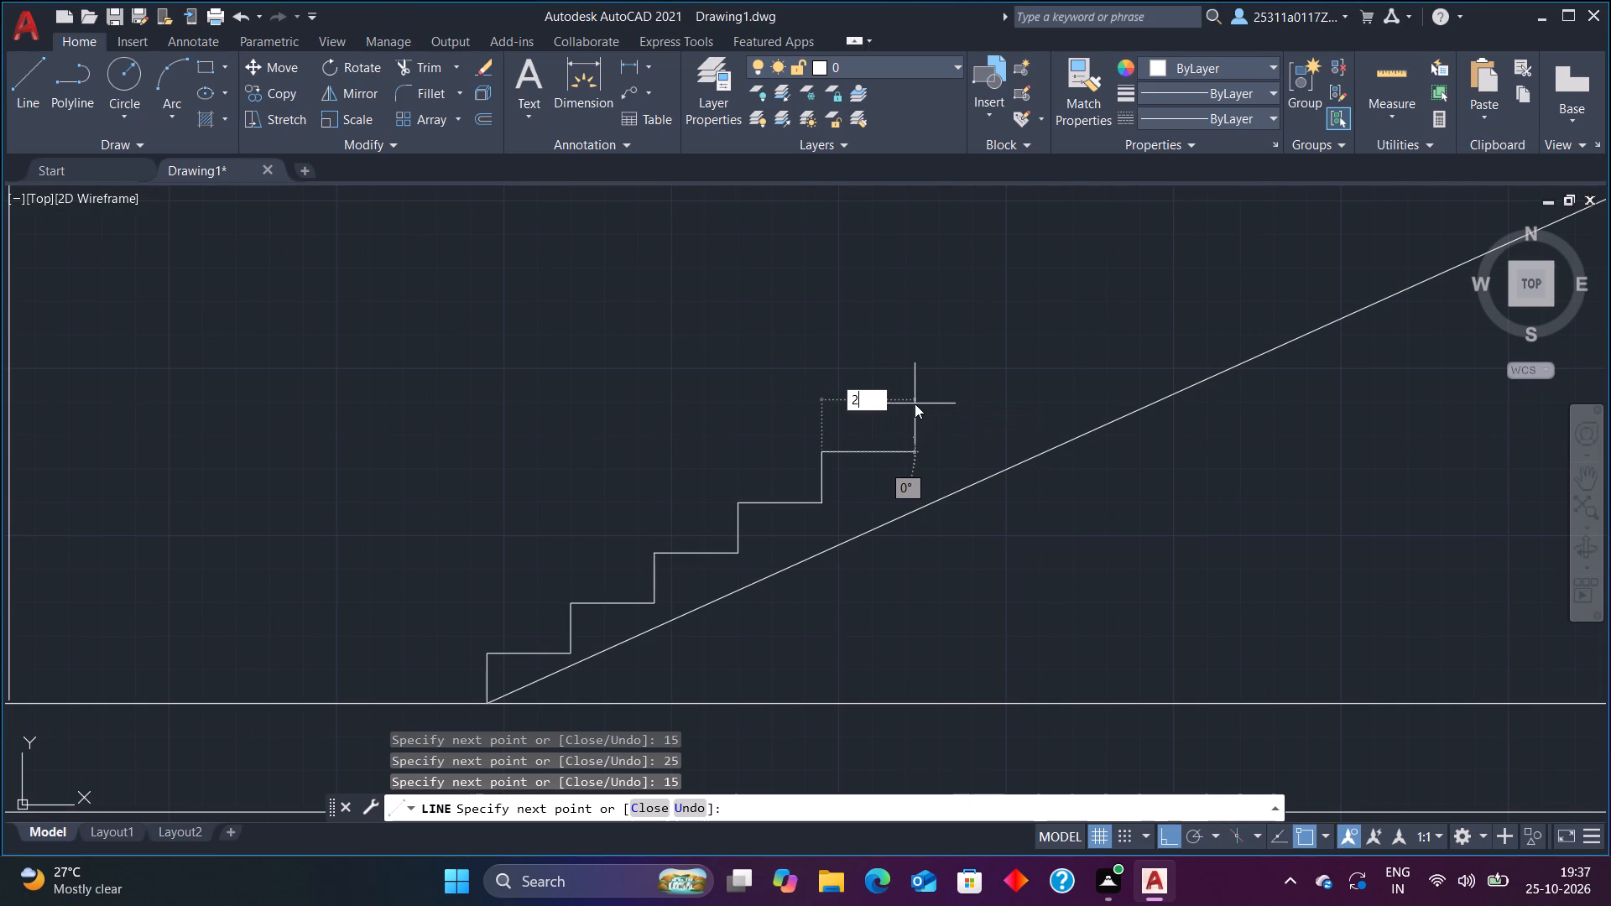
key("Return")
Continue the stair profile with the sixth and seventh steps, each a 15-unit riser and a 25-unit tread.
type("15")
key("Return")
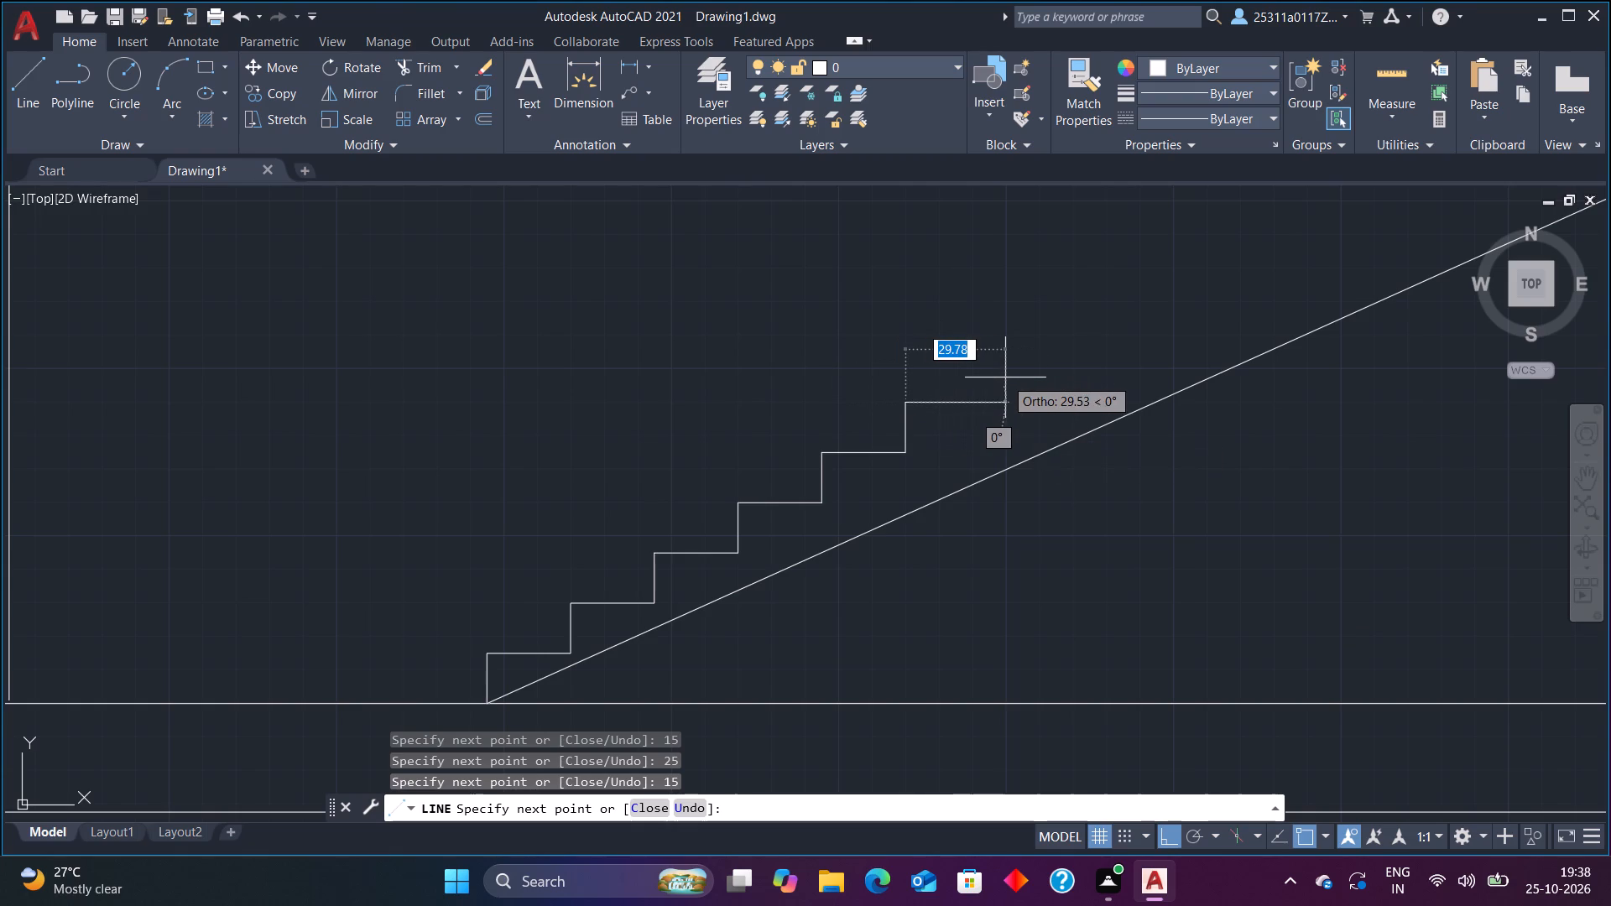
type("25")
key("Return")
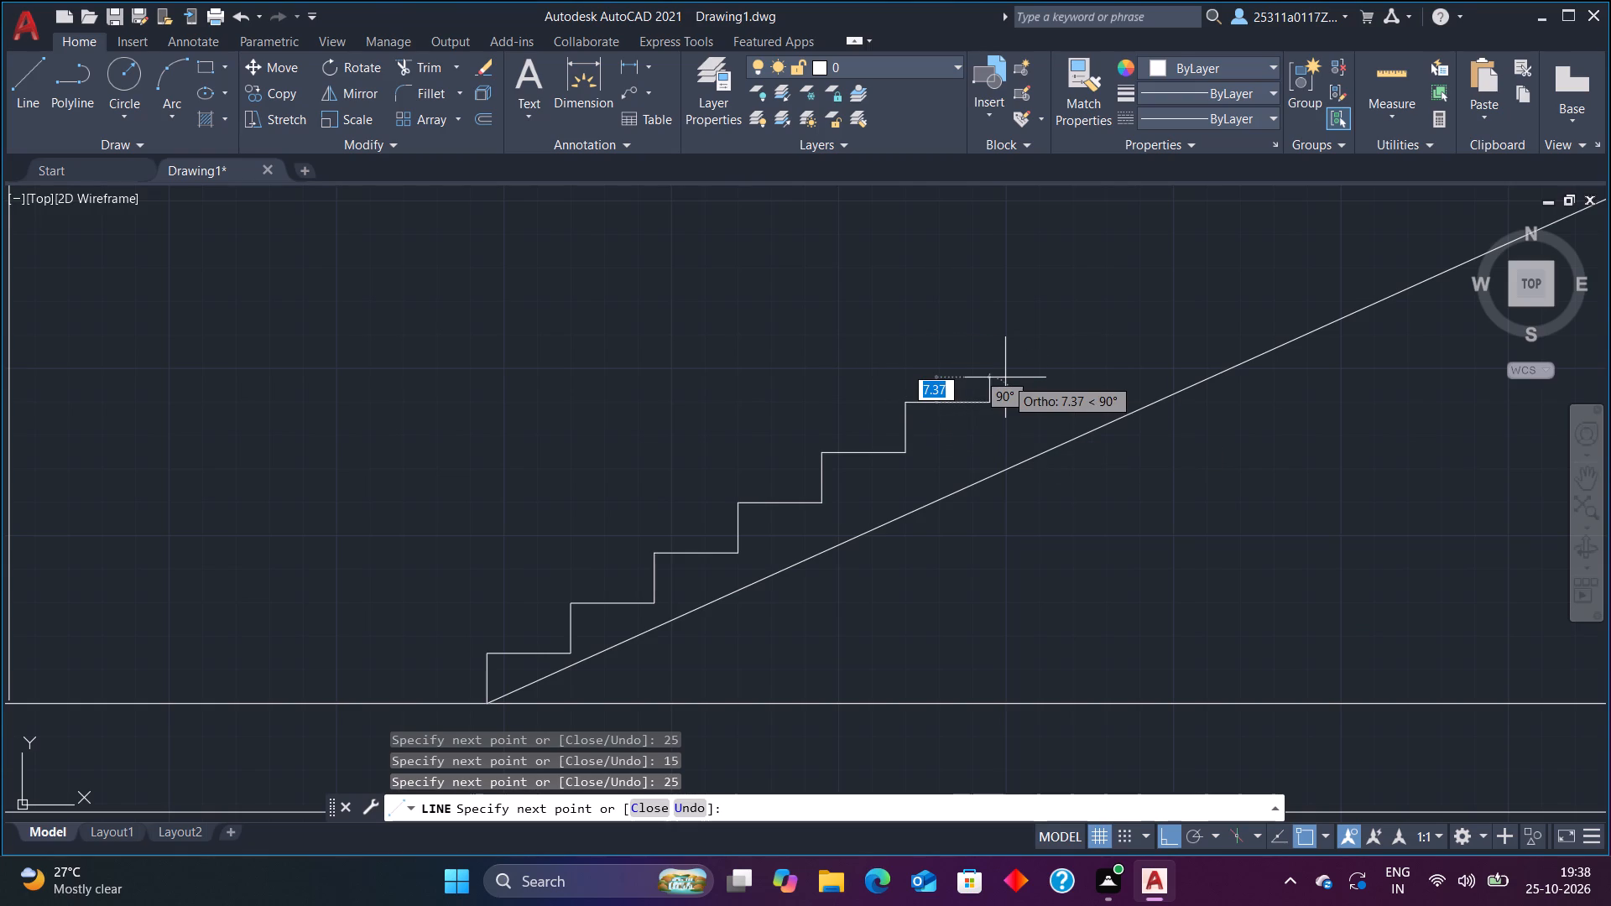
type("15")
key("Return")
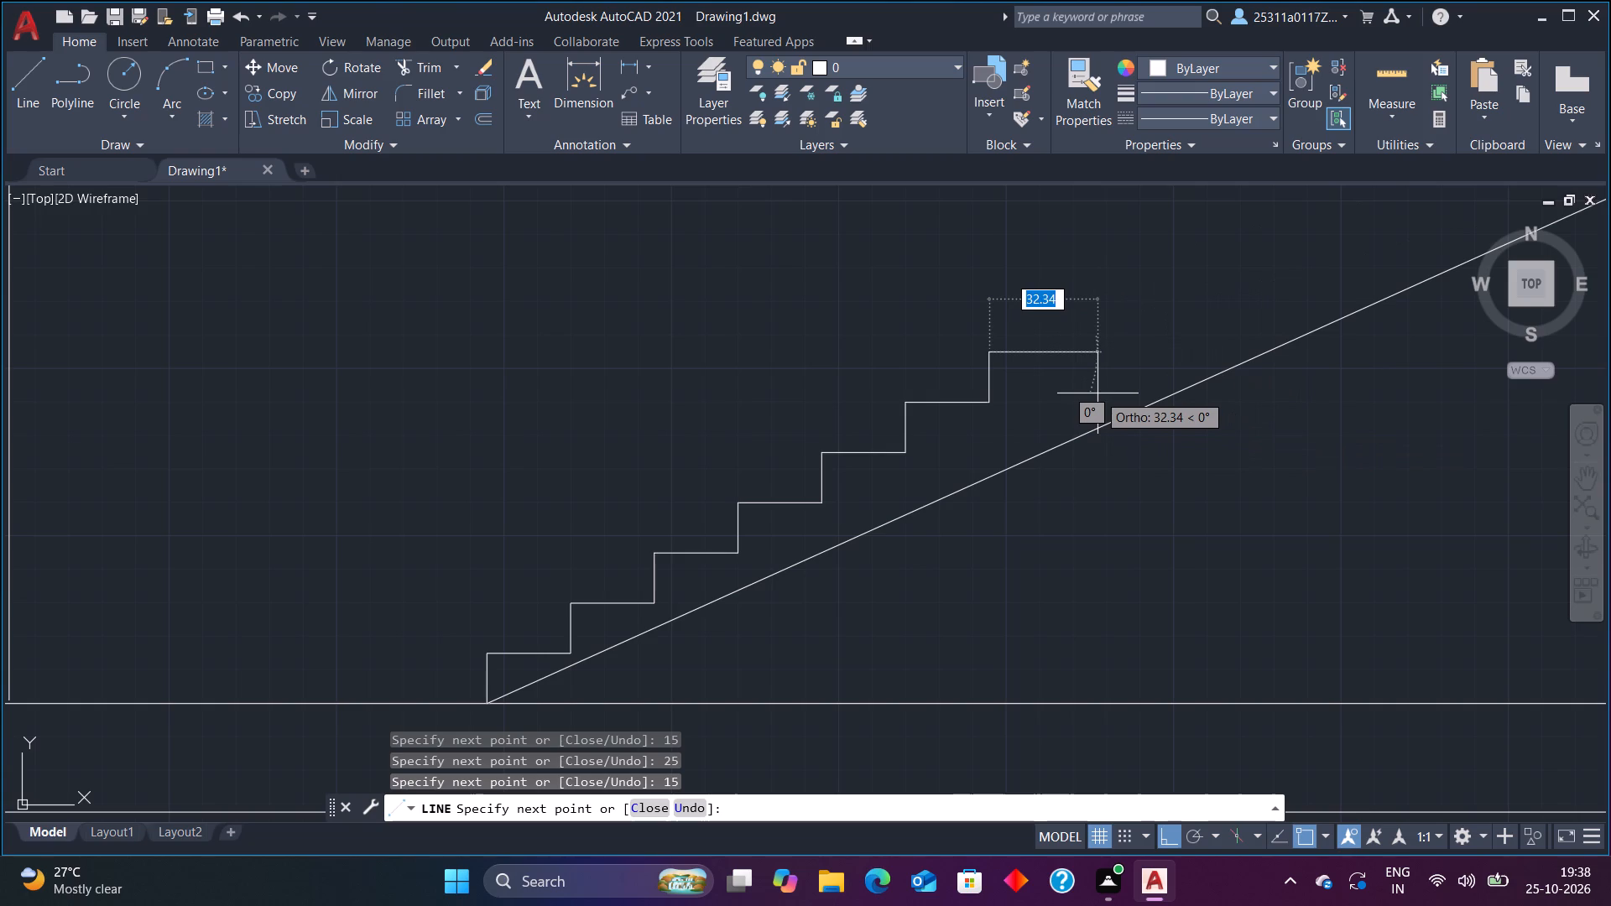
type("25")
key("Return")
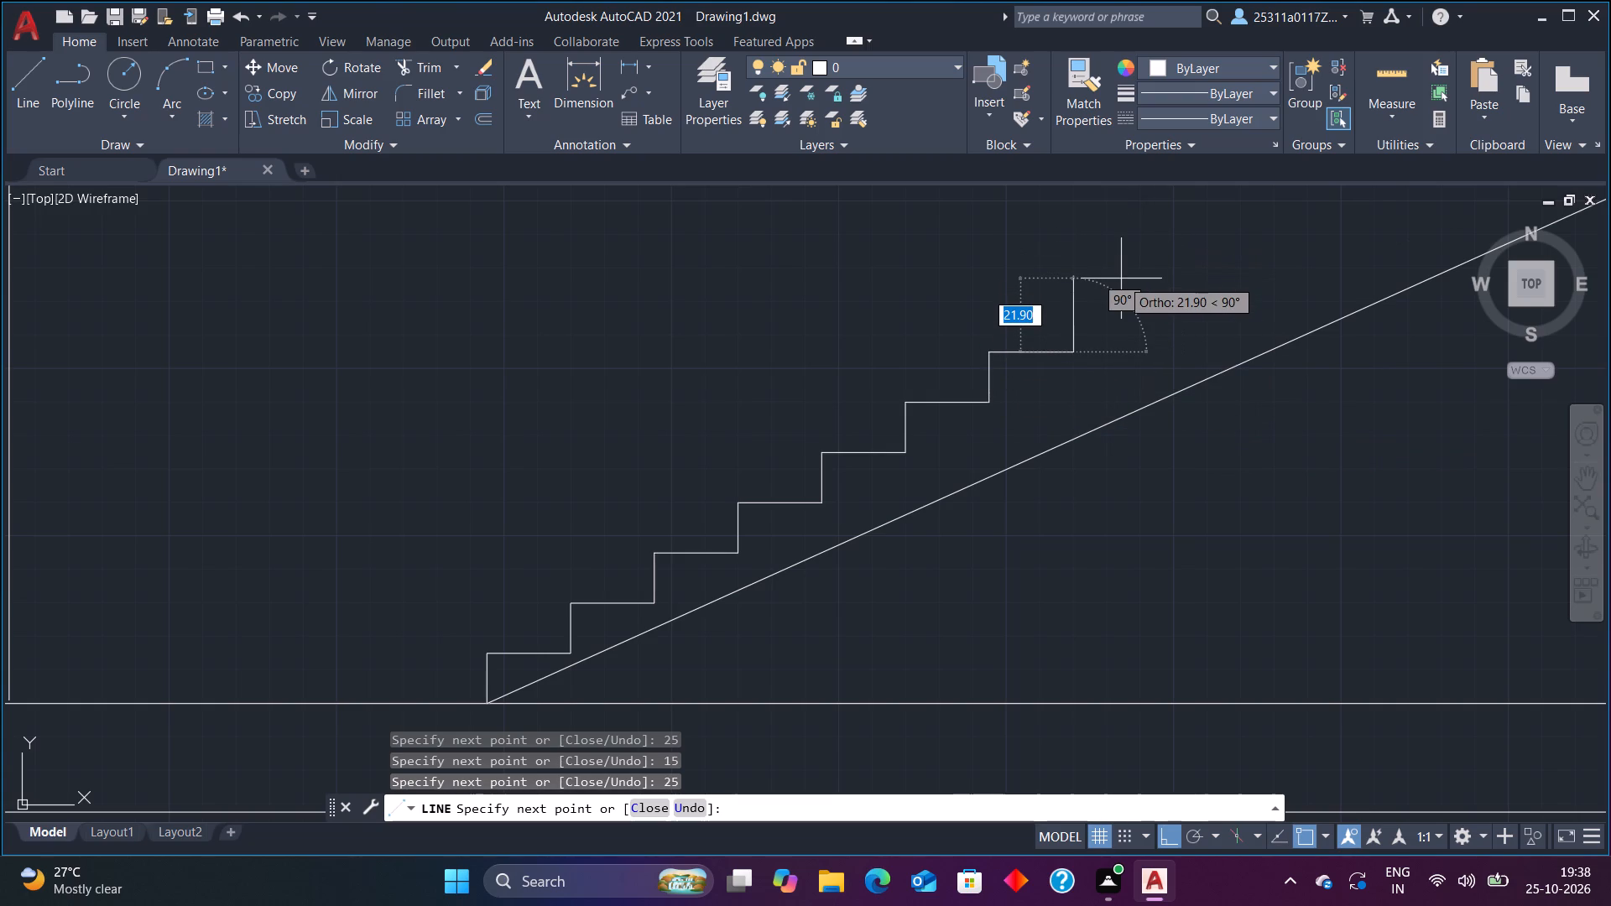
Continue the stair profile with the eighth and ninth steps, each a 15-unit riser and a 25-unit tread.
type("15")
key("Return")
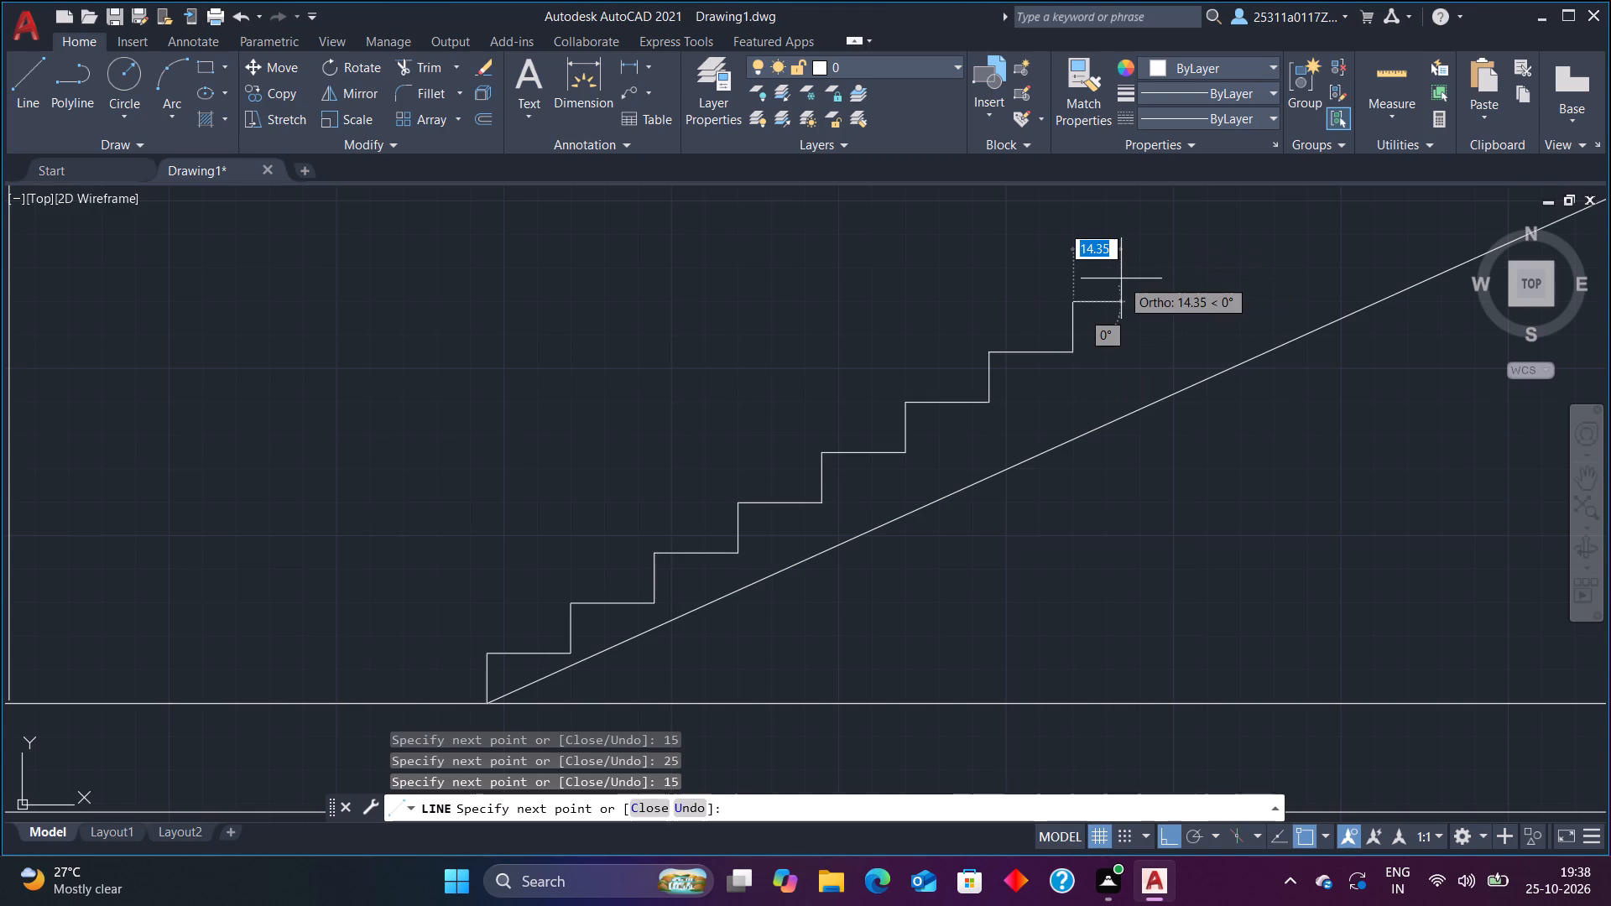
type("25")
key("Return")
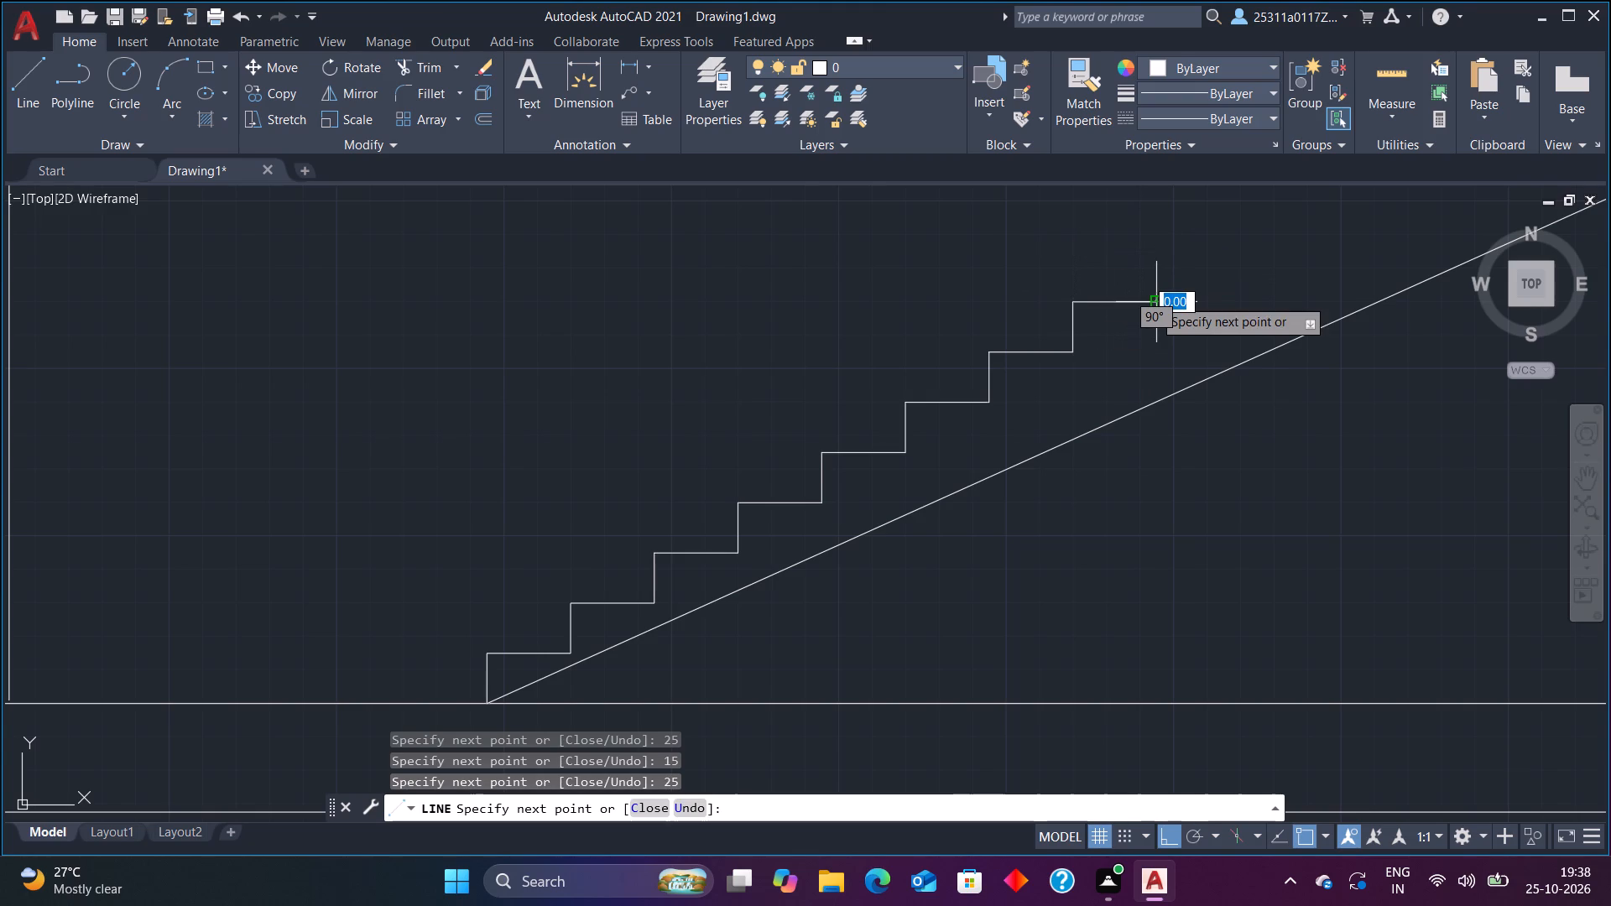
type("15")
key("Return")
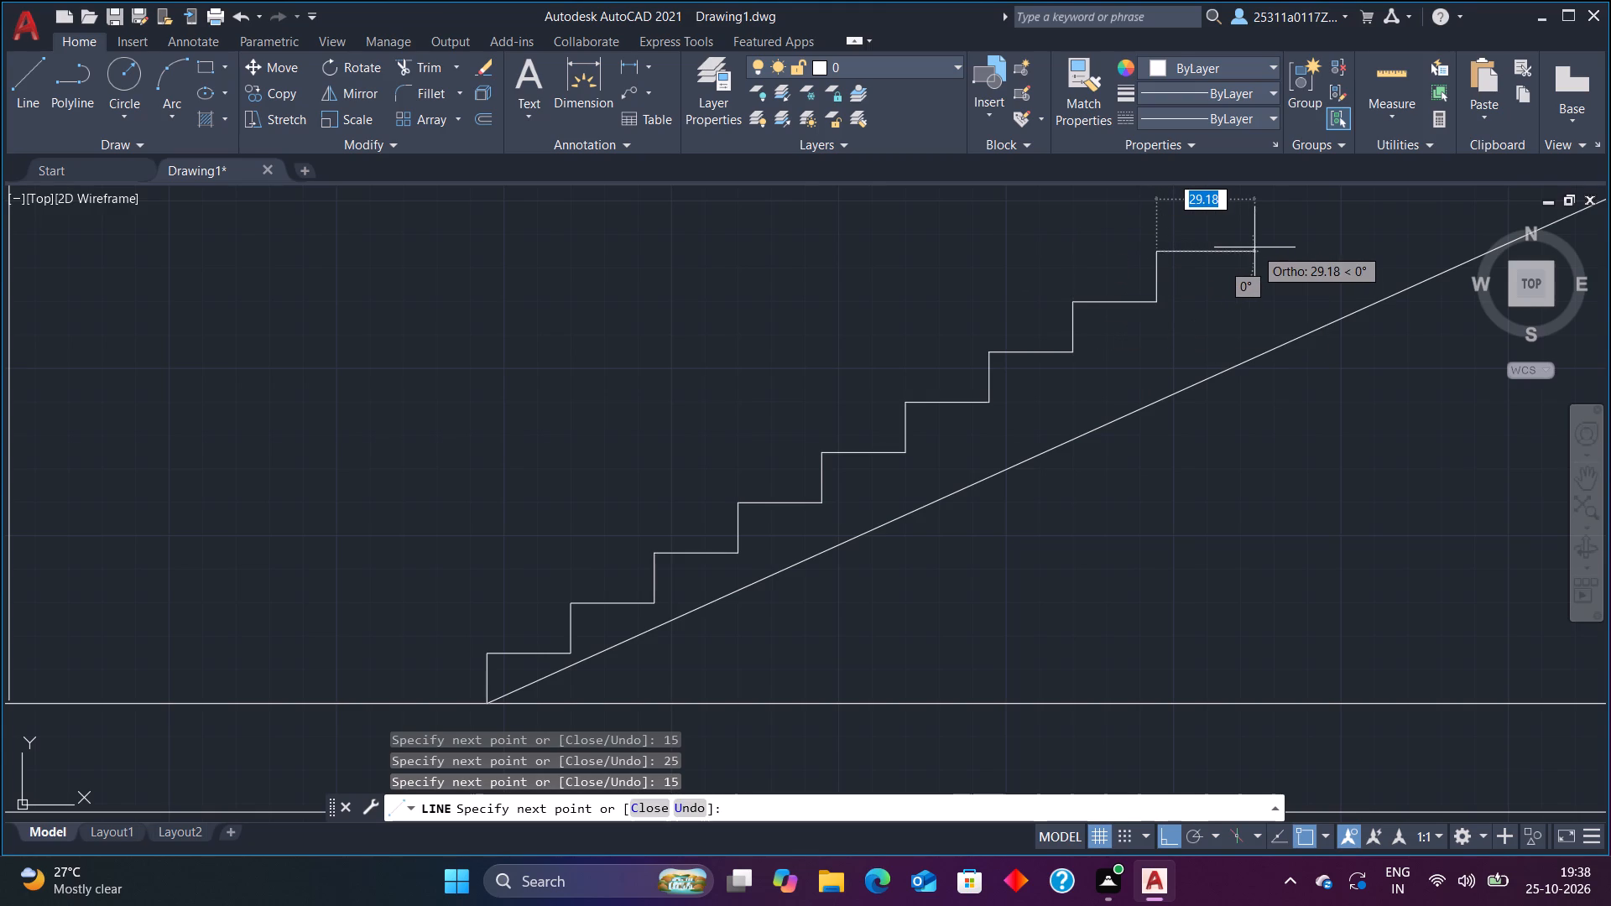
type("25")
key("Return")
Add the tenth step to the stair profile with a 15-unit riser and a 25-unit tread.
scroll(1277, 283, "down", 6)
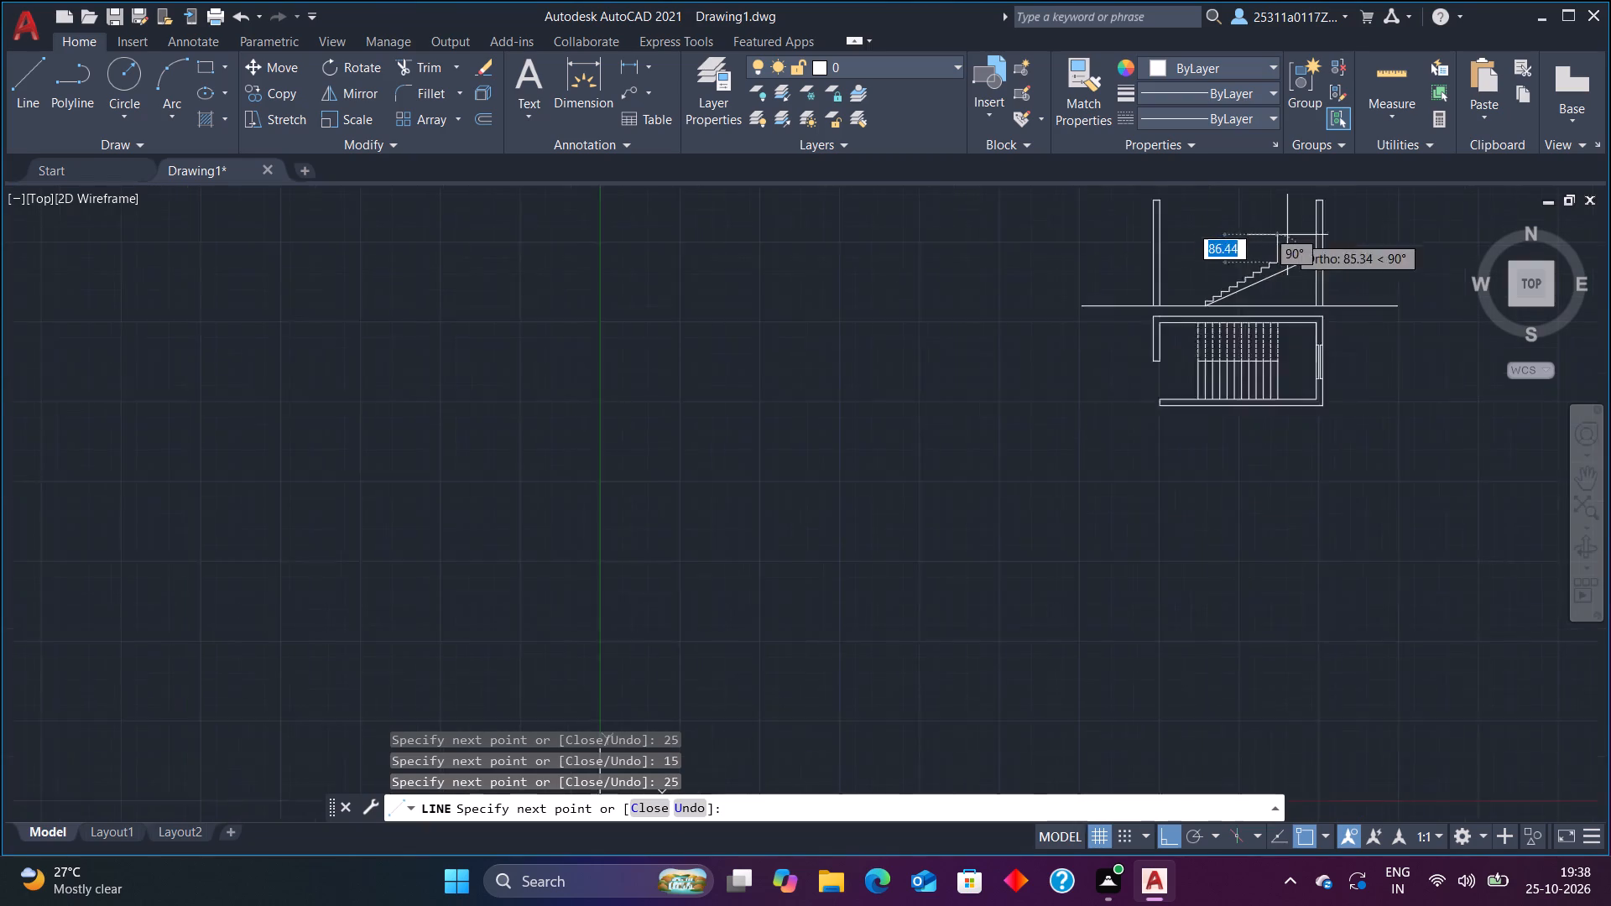
scroll(1287, 235, "down", 1)
scroll(1287, 235, "up", 4)
scroll(1290, 236, "down", 3)
scroll(1294, 241, "up", 4)
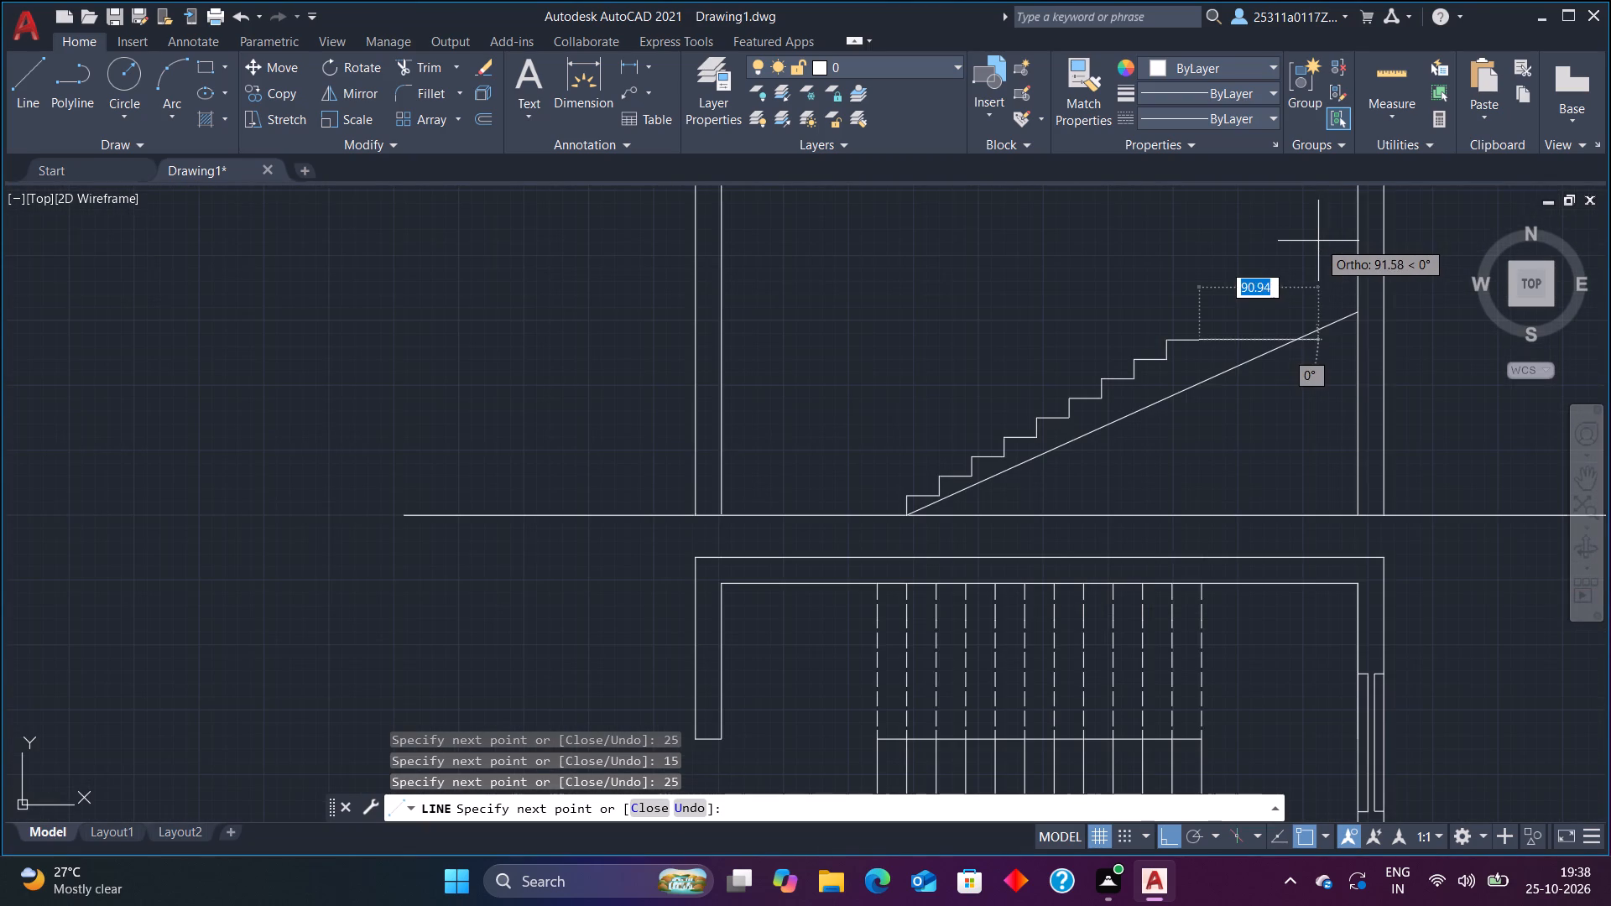
scroll(1317, 241, "down", 2)
scroll(1315, 241, "up", 3)
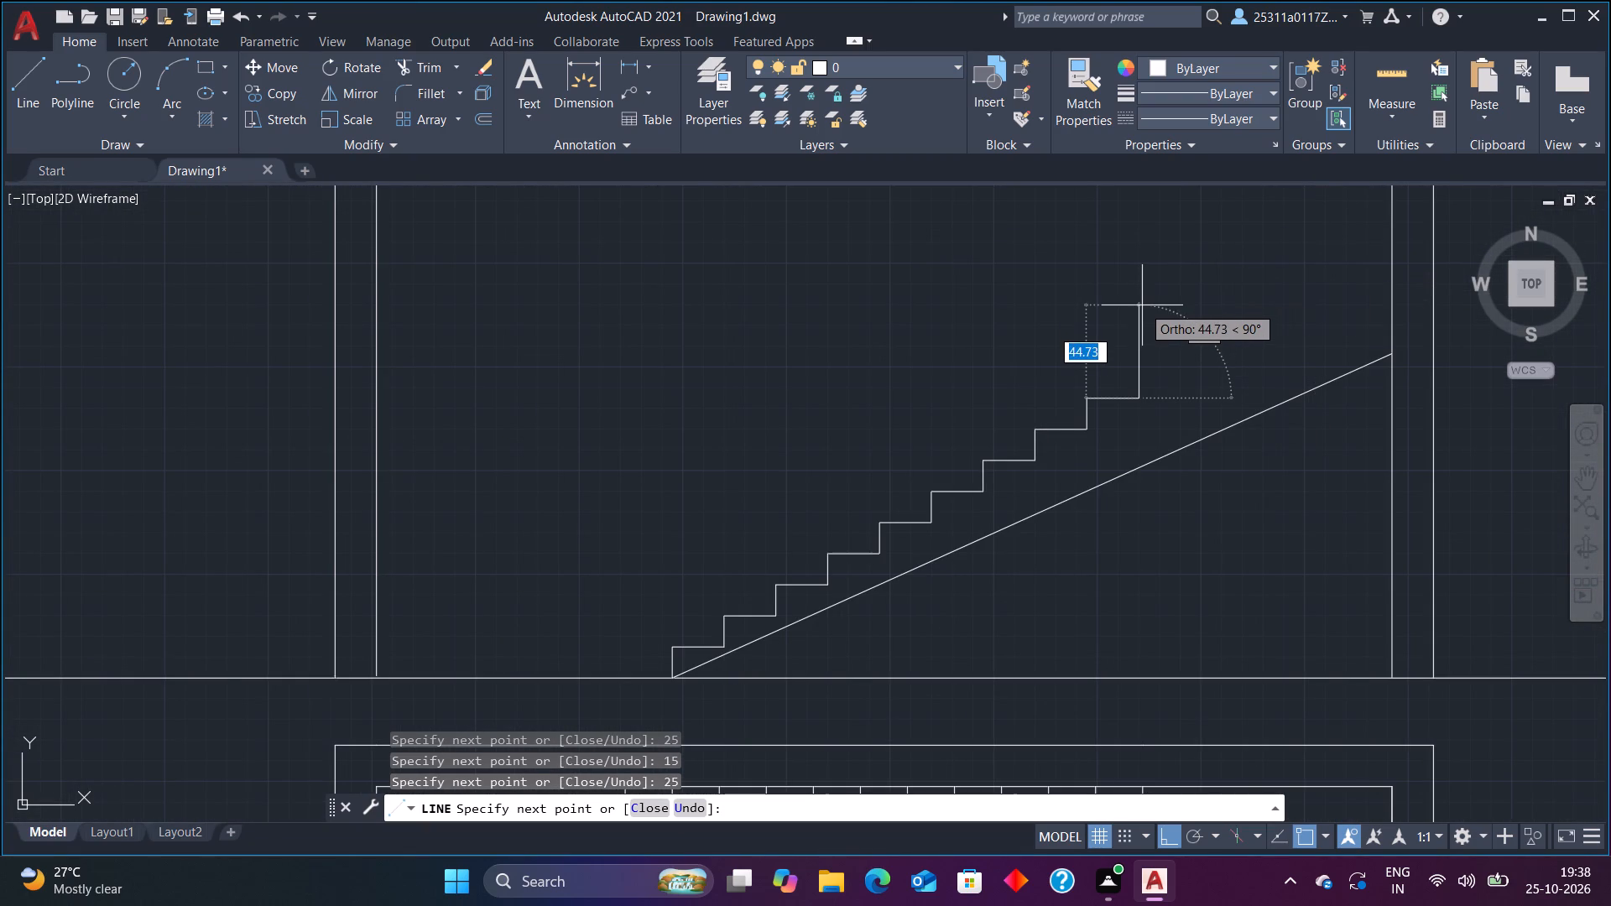
type("15")
key("Return")
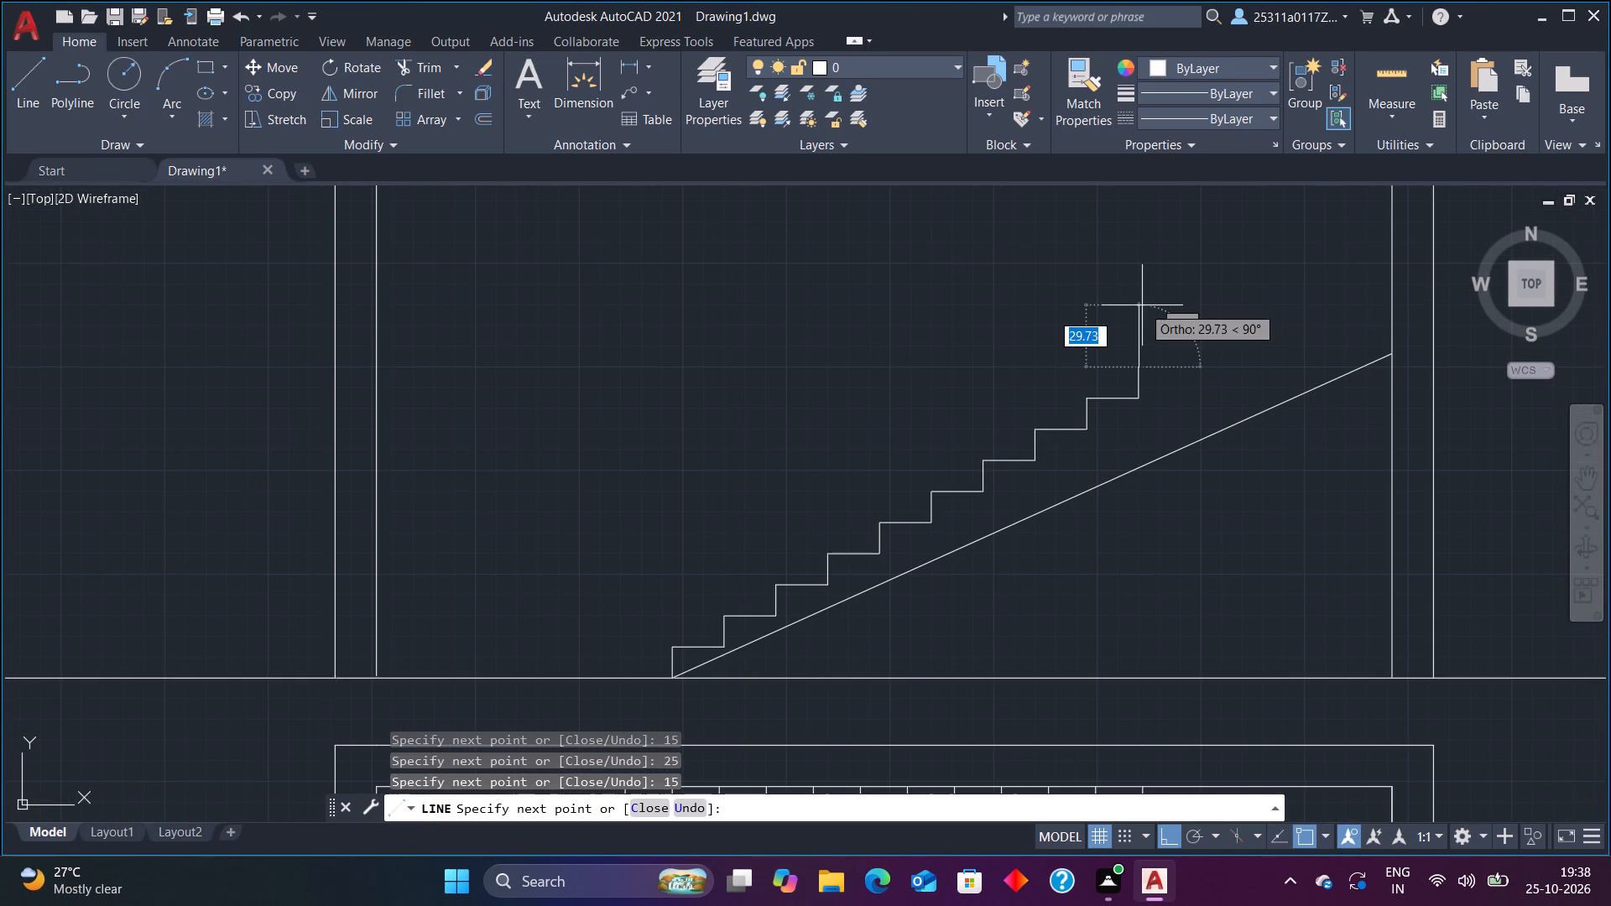
type("25")
key("Return")
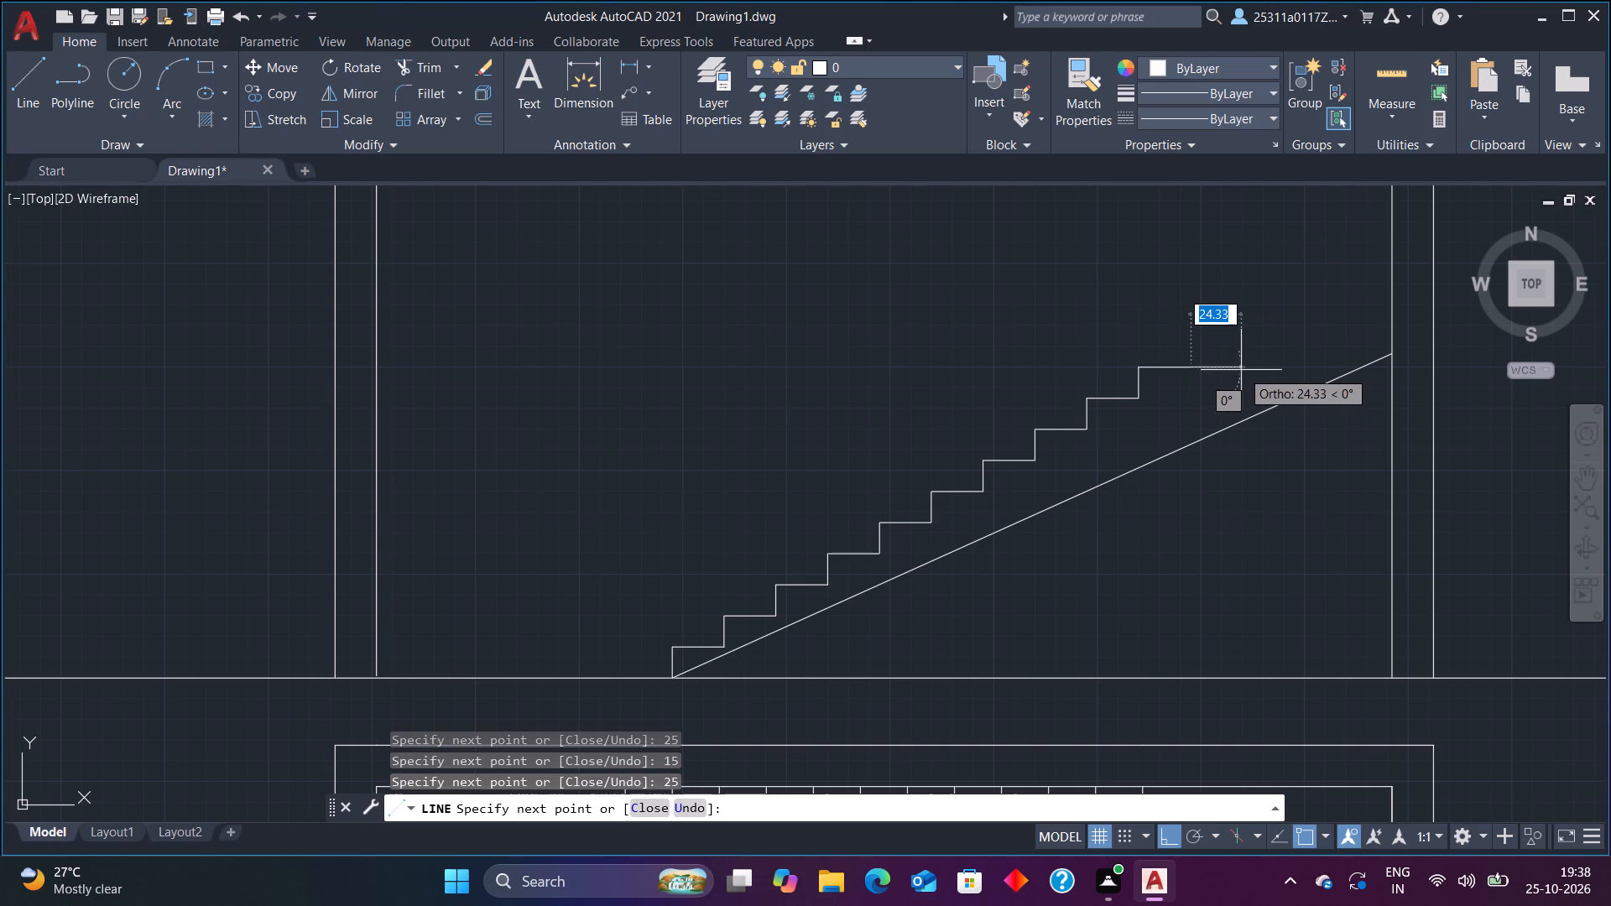
Continue the stair profile with the eleventh and twelfth steps, each a 15-unit riser and a 25-unit tread.
type("15")
key("Return")
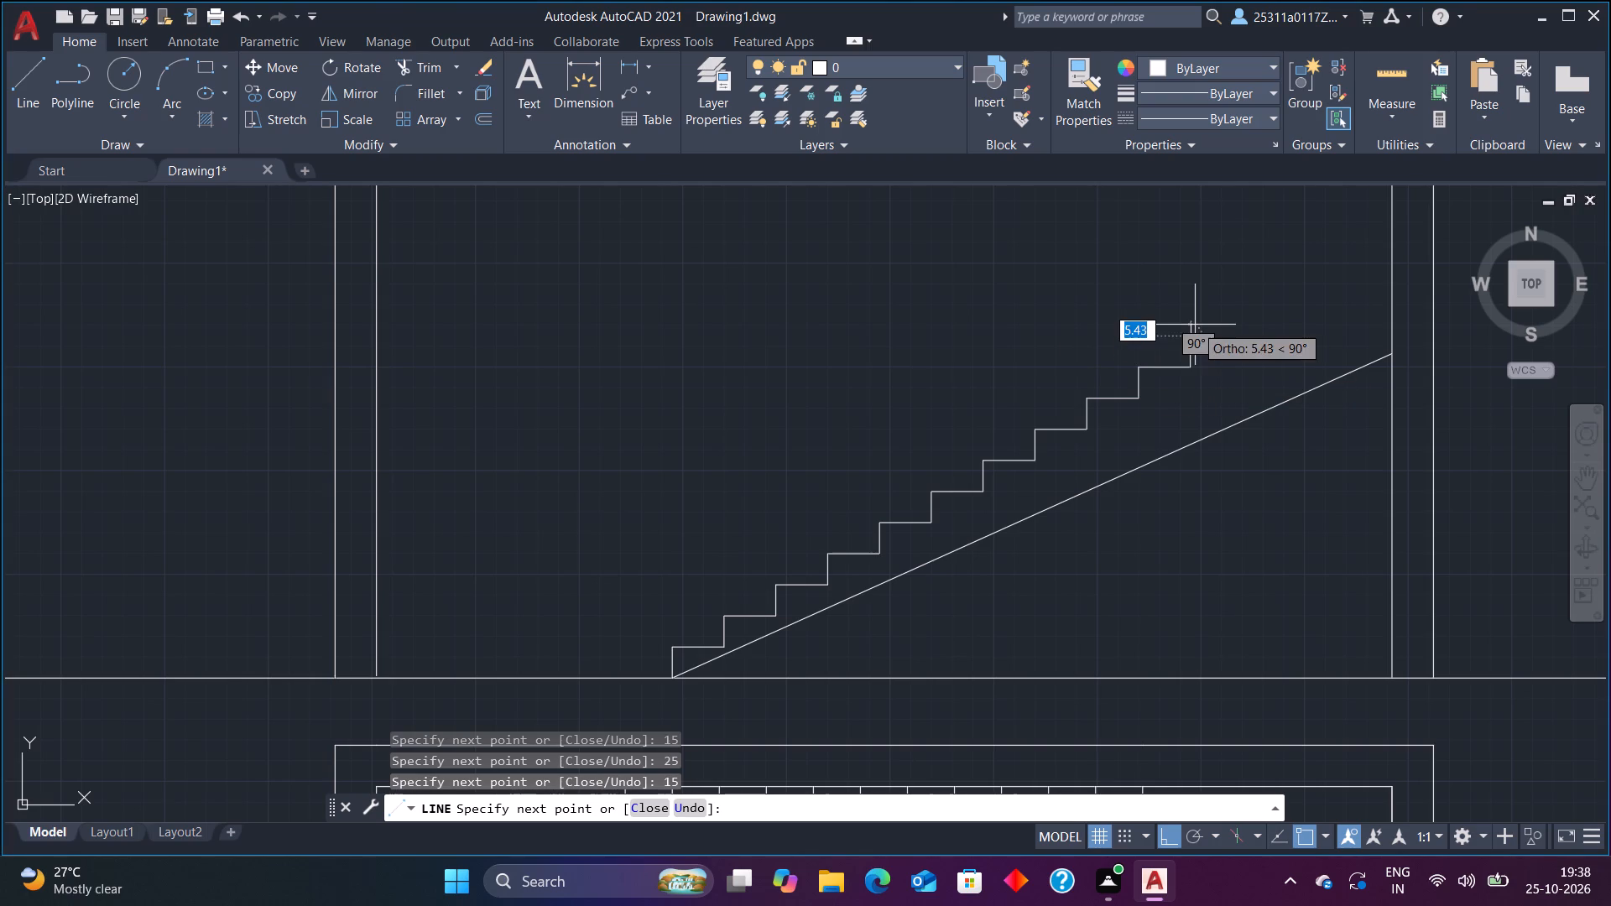
type("25")
key("Return")
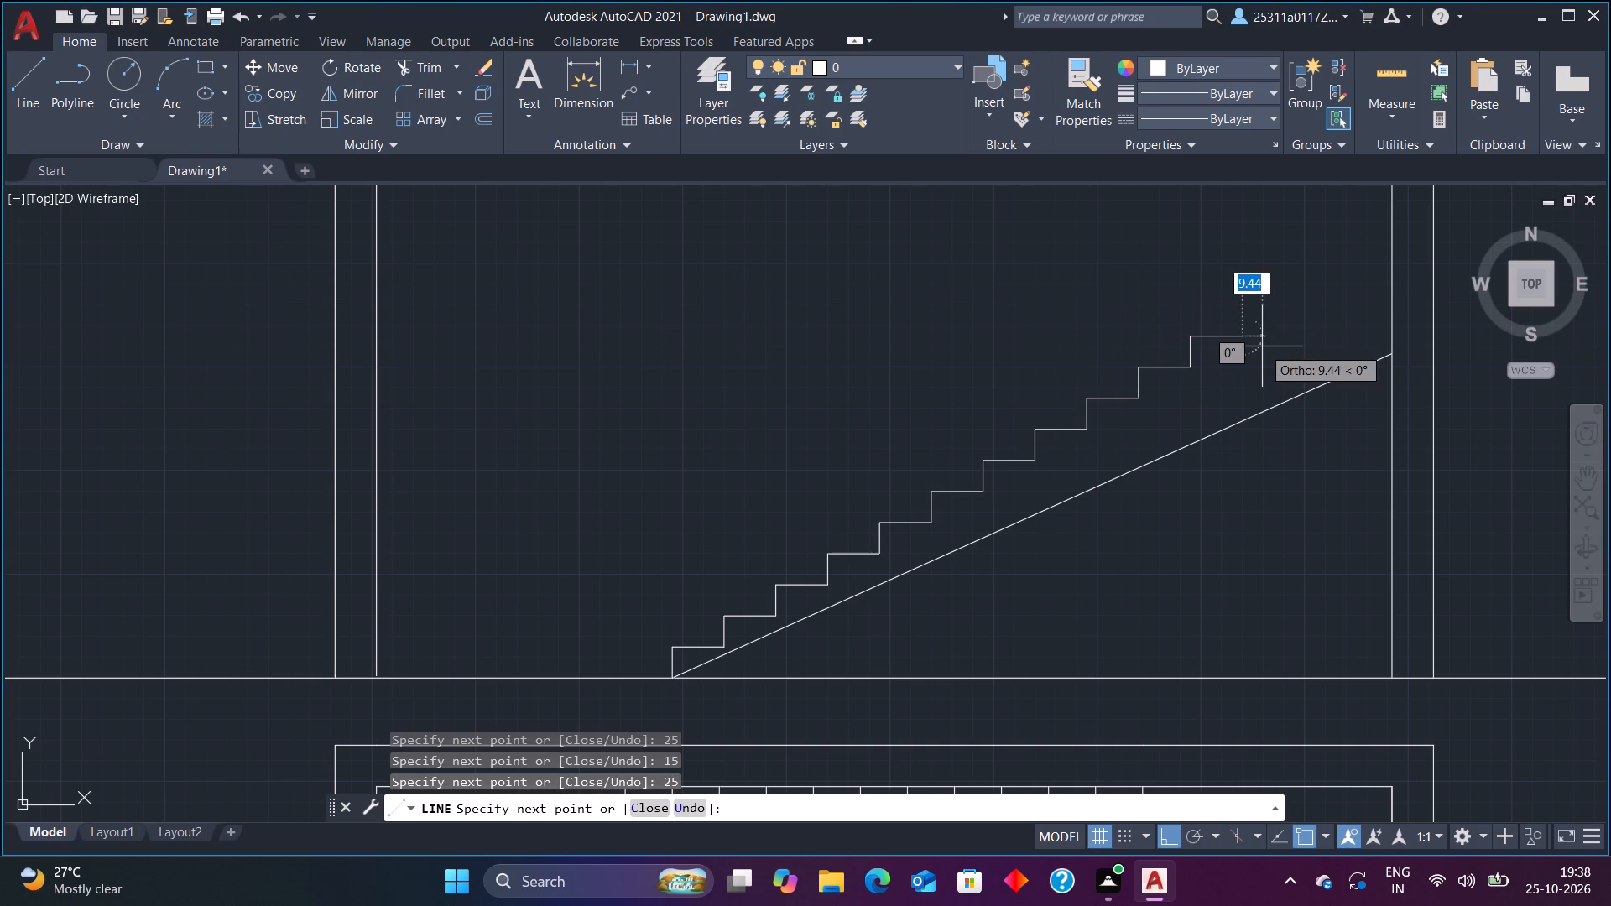
type("15")
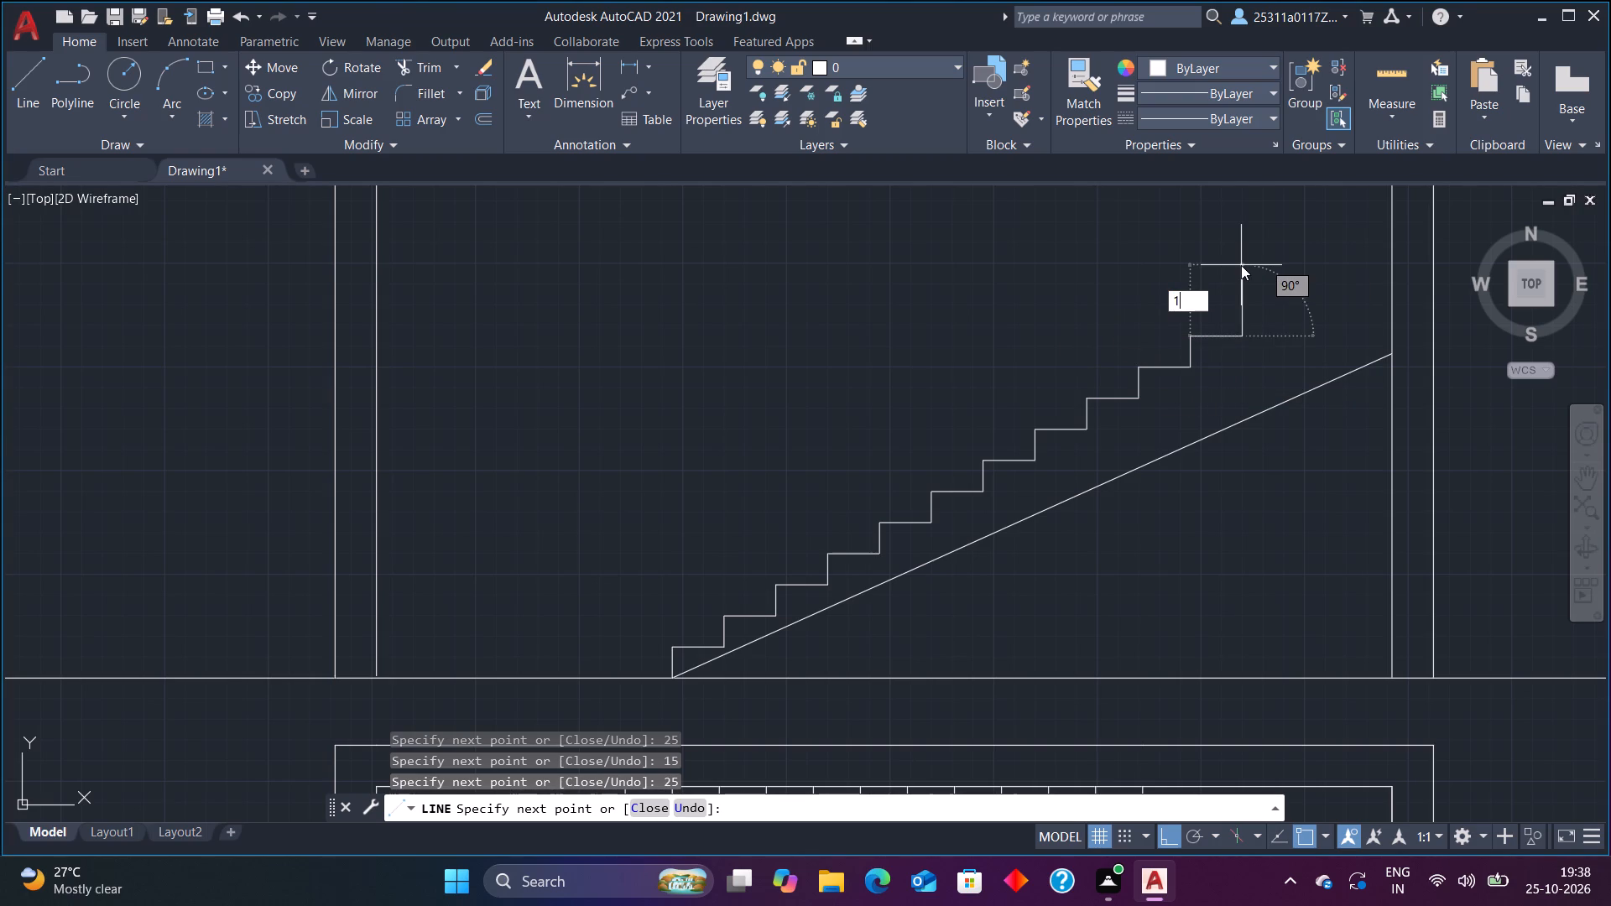
key("Return")
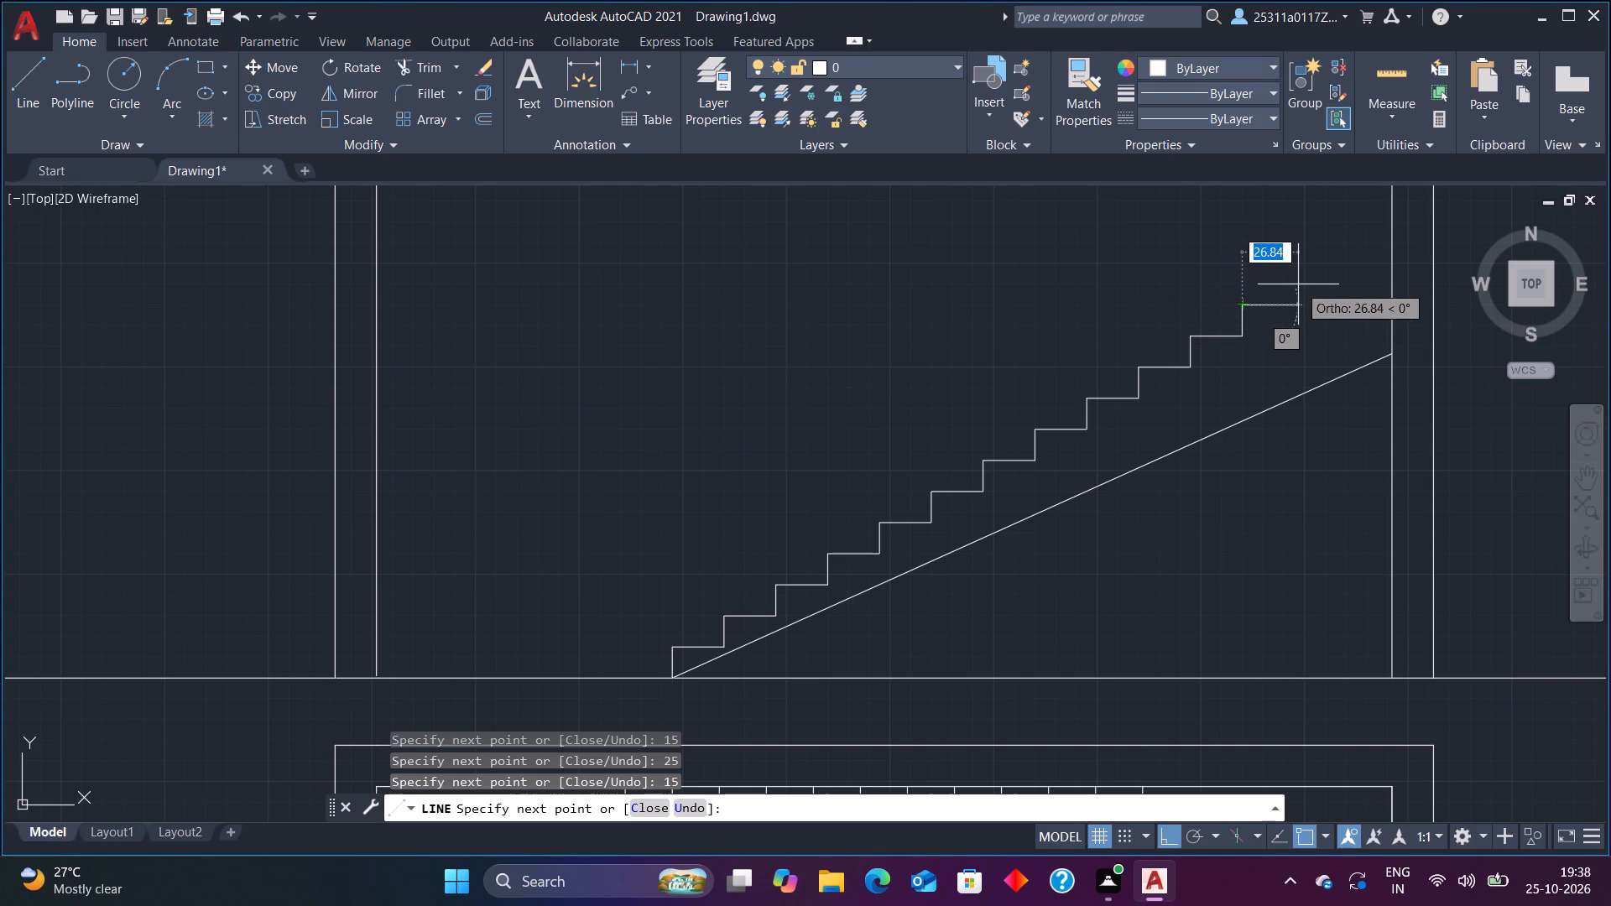
type("25")
key("Return")
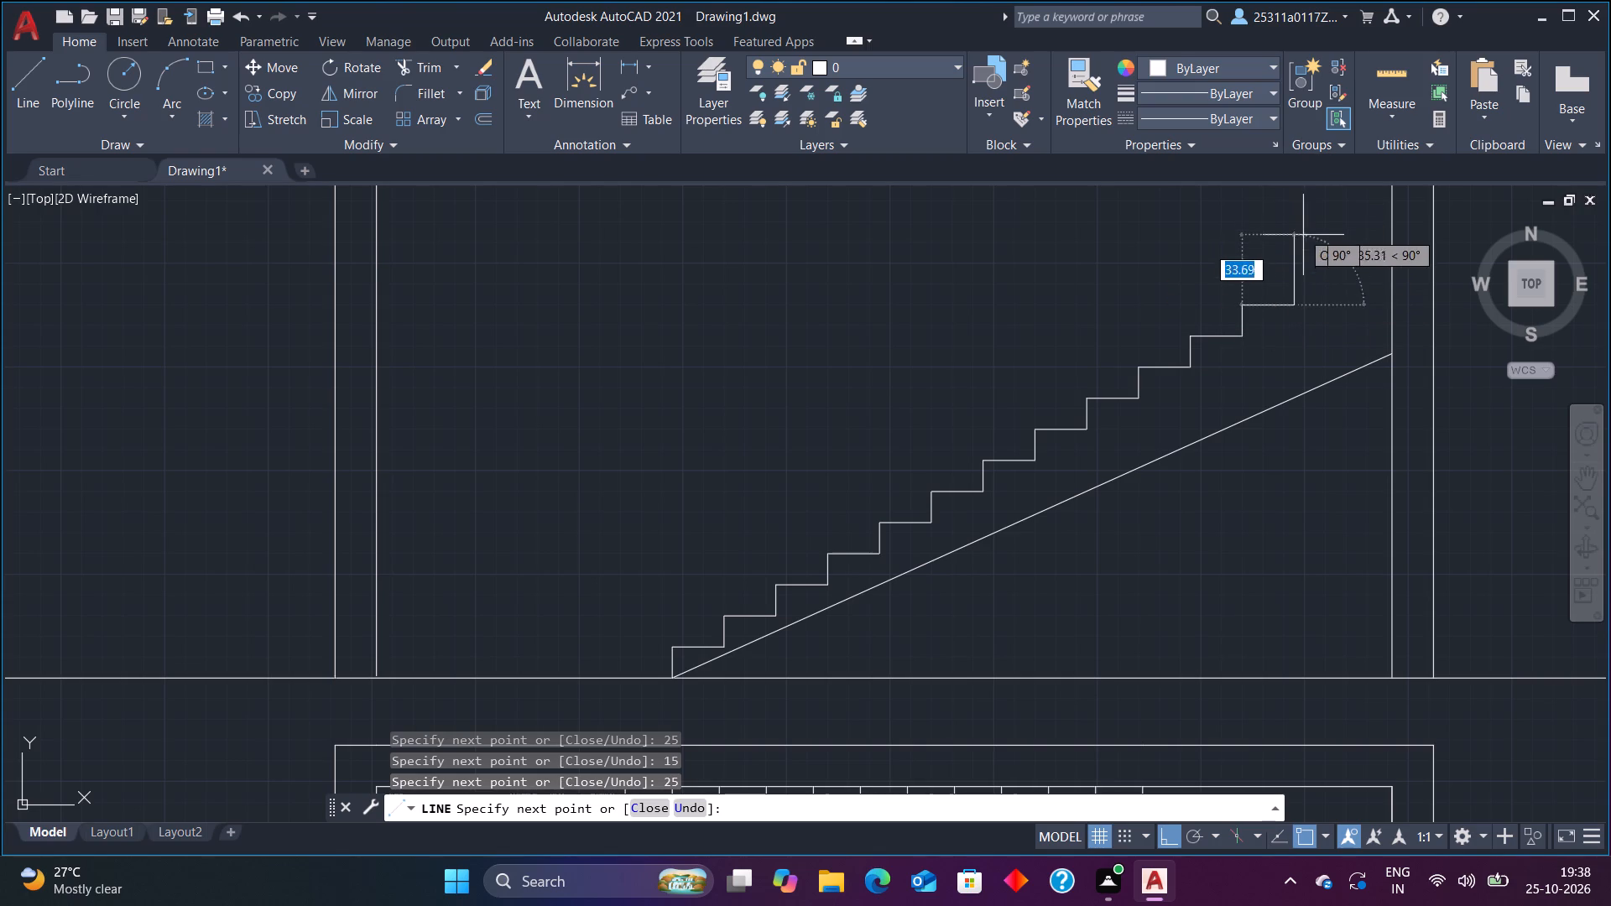
Add the thirteenth step to the stair profile with a 15-unit riser and a 25-unit tread, and end the line.
key("1")
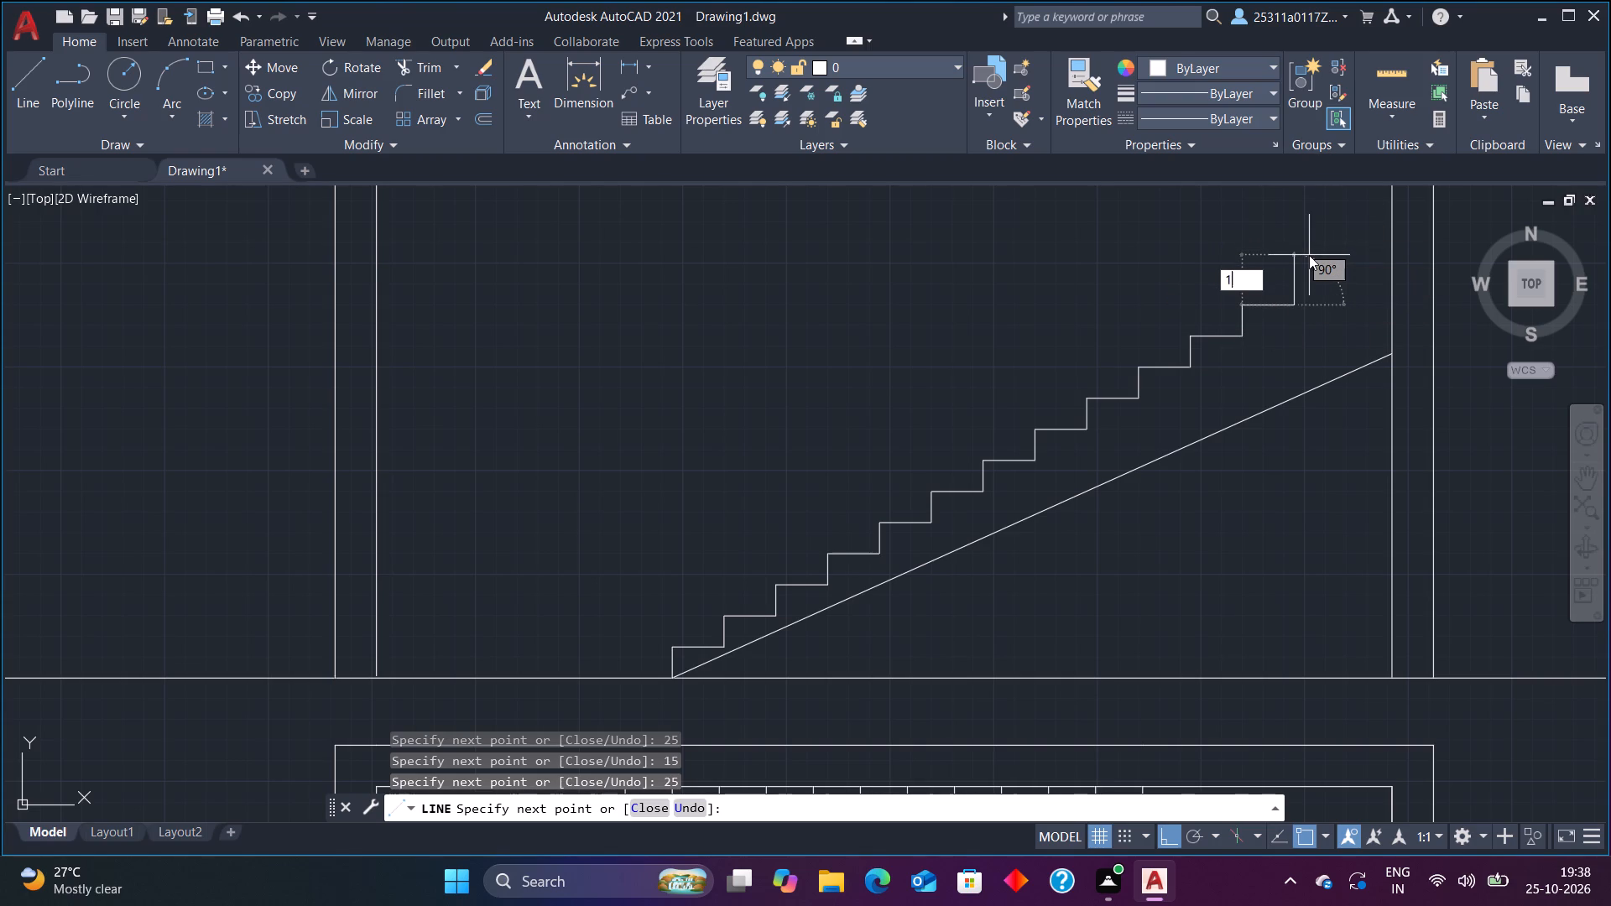
key("5")
key("Return")
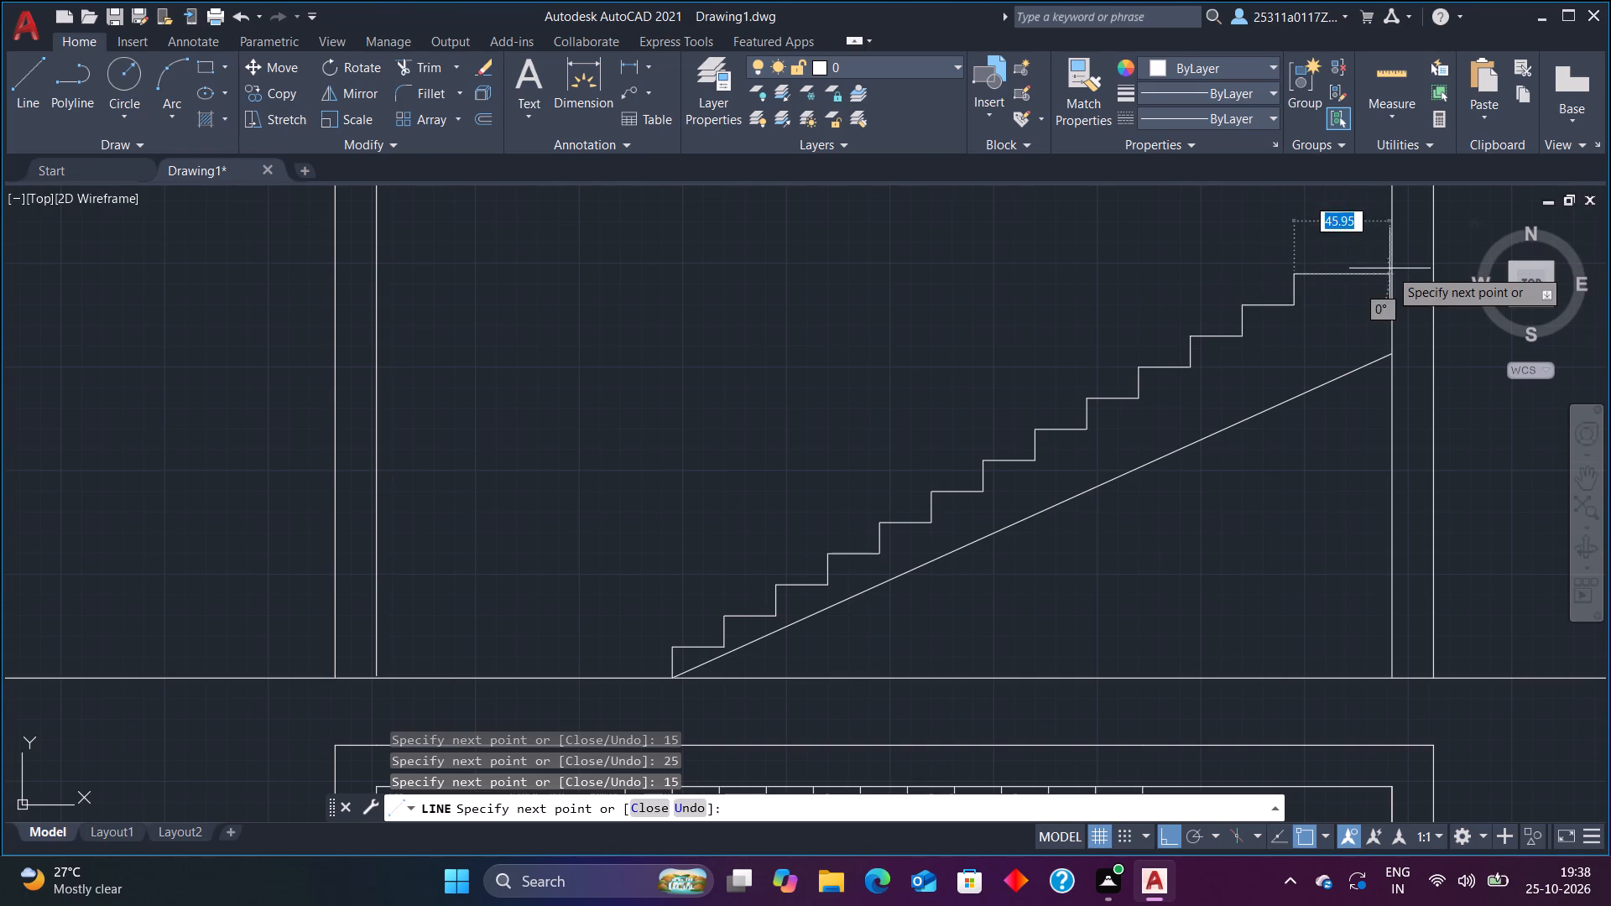
type("25")
key("Return")
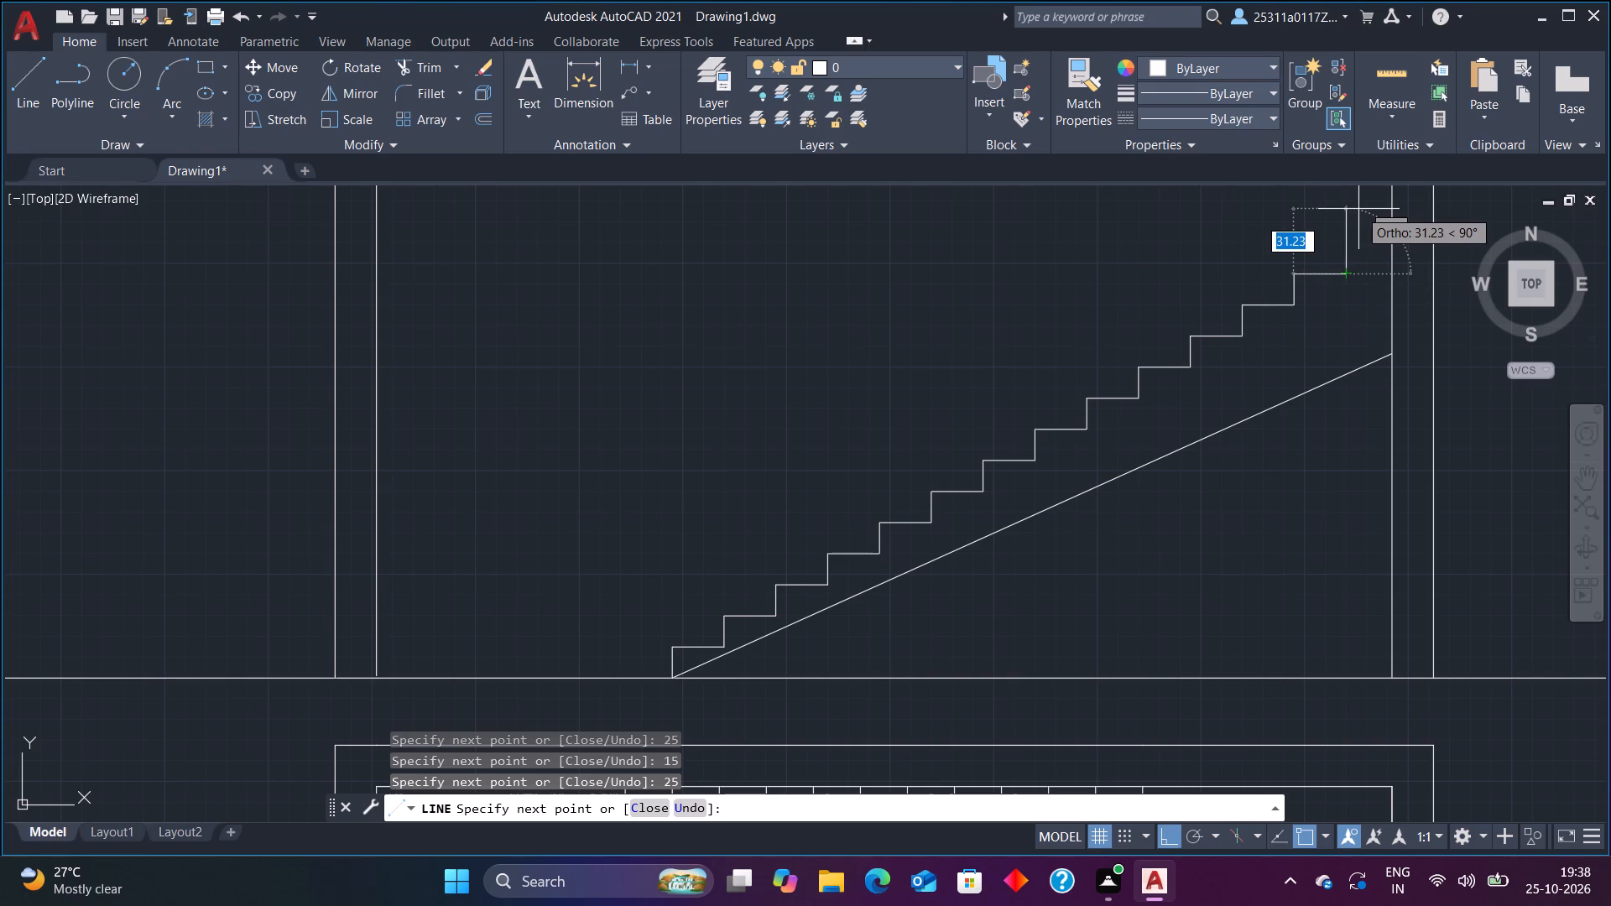
scroll(1365, 228, "down", 2)
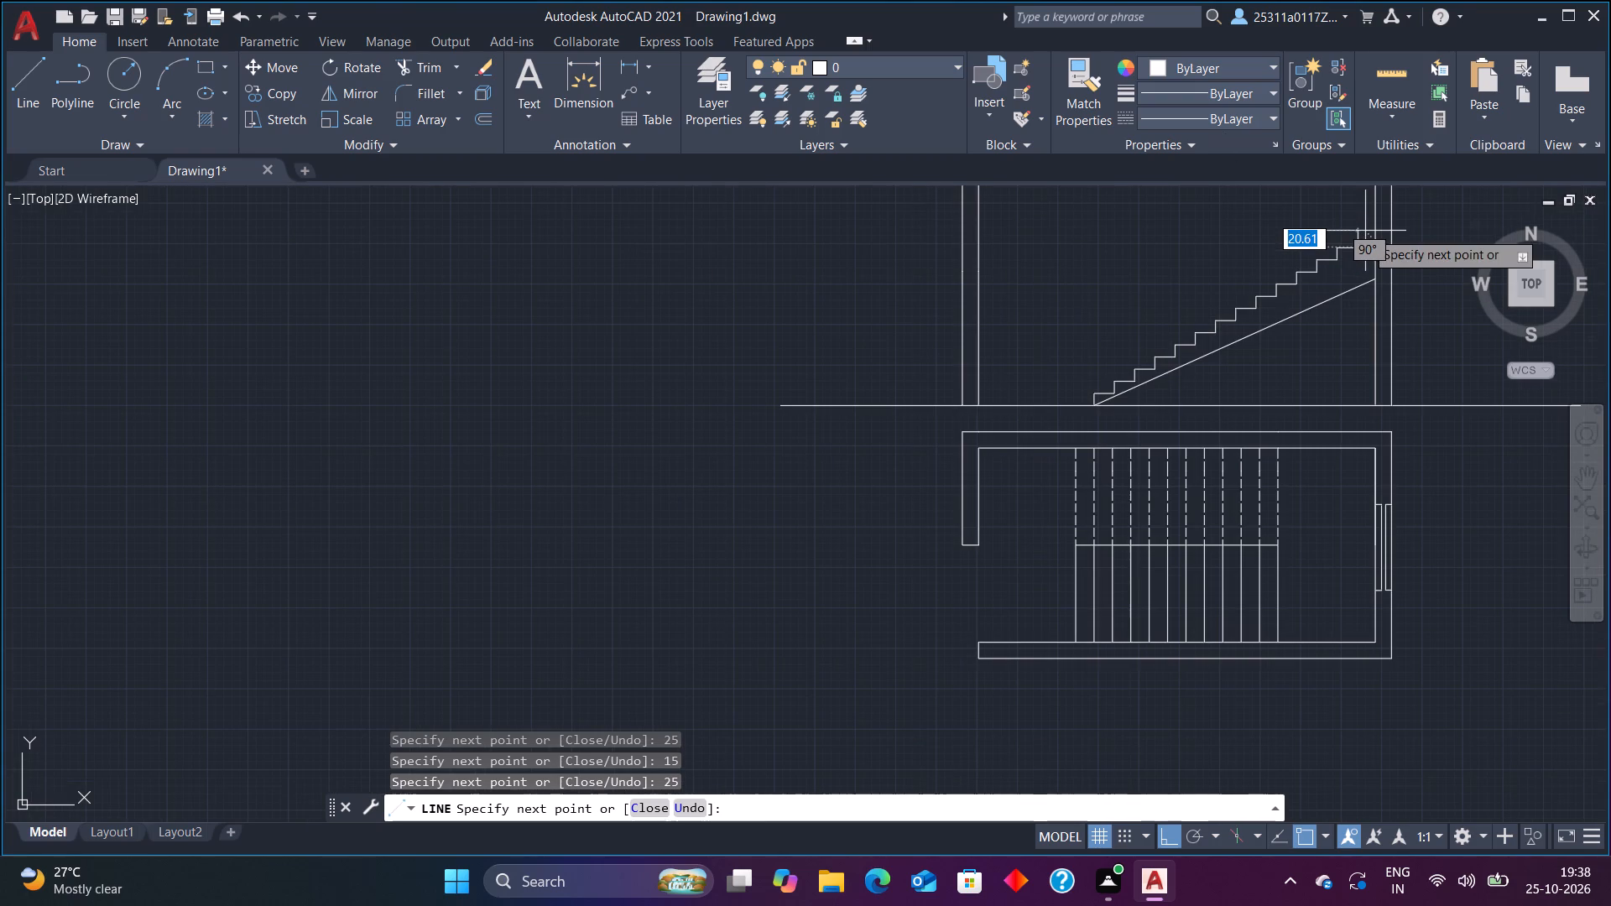
scroll(1365, 231, "down", 2)
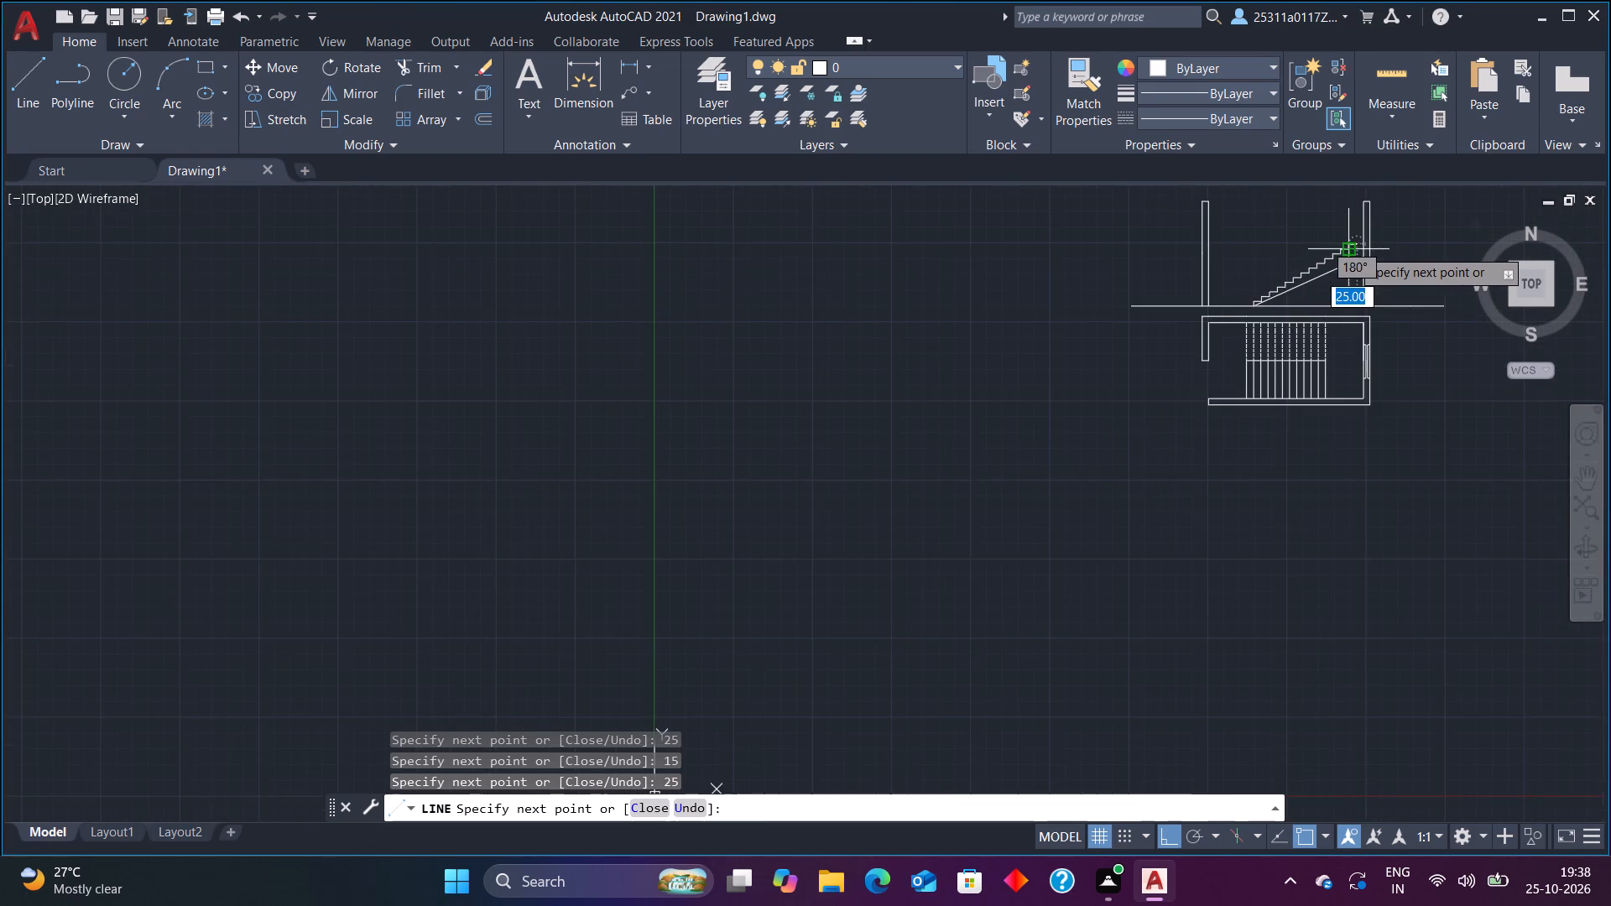
scroll(1351, 248, "up", 1)
scroll(1351, 248, "down", 5)
scroll(1353, 237, "up", 4)
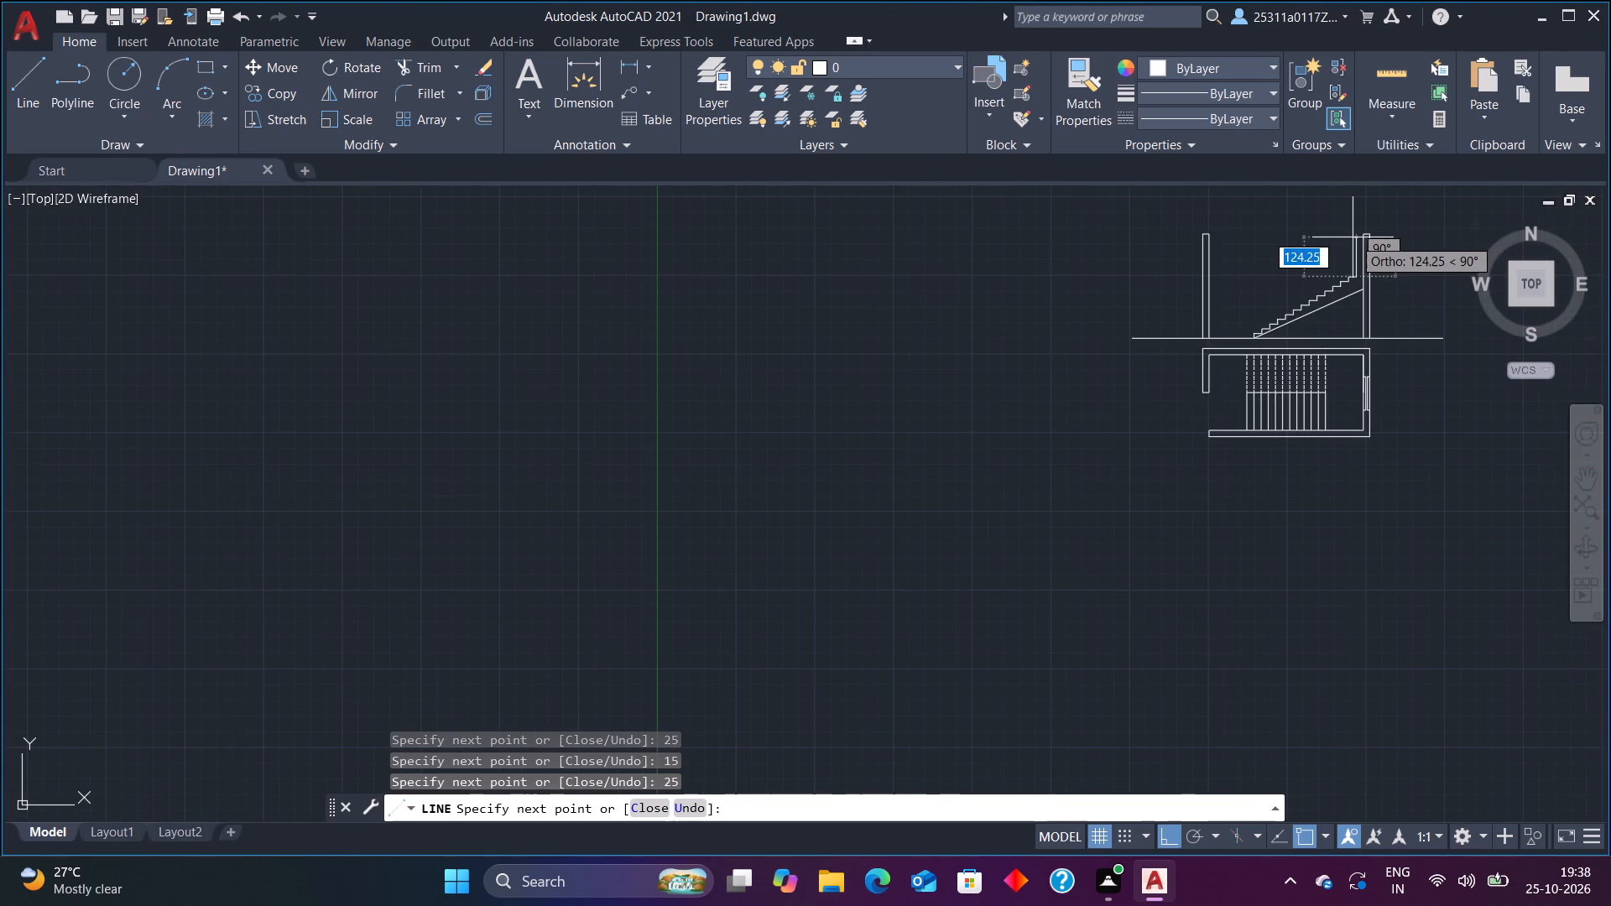
key("Escape")
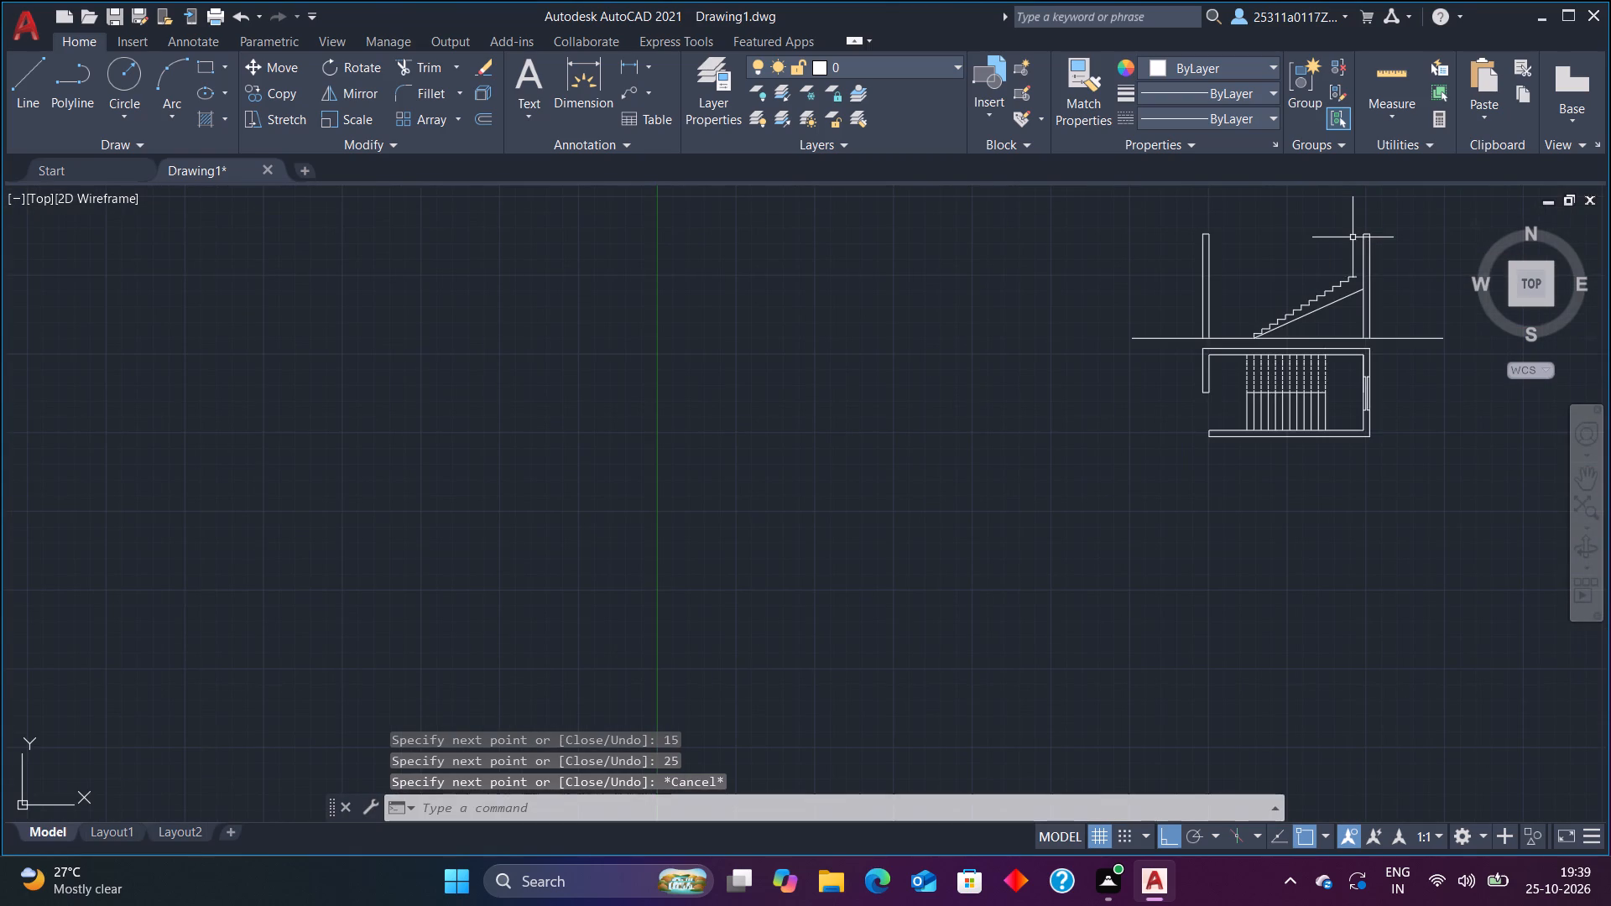
Erase the sloped line beneath the stair profile in the section.
scroll(1391, 249, "down", 4)
scroll(1478, 226, "up", 5)
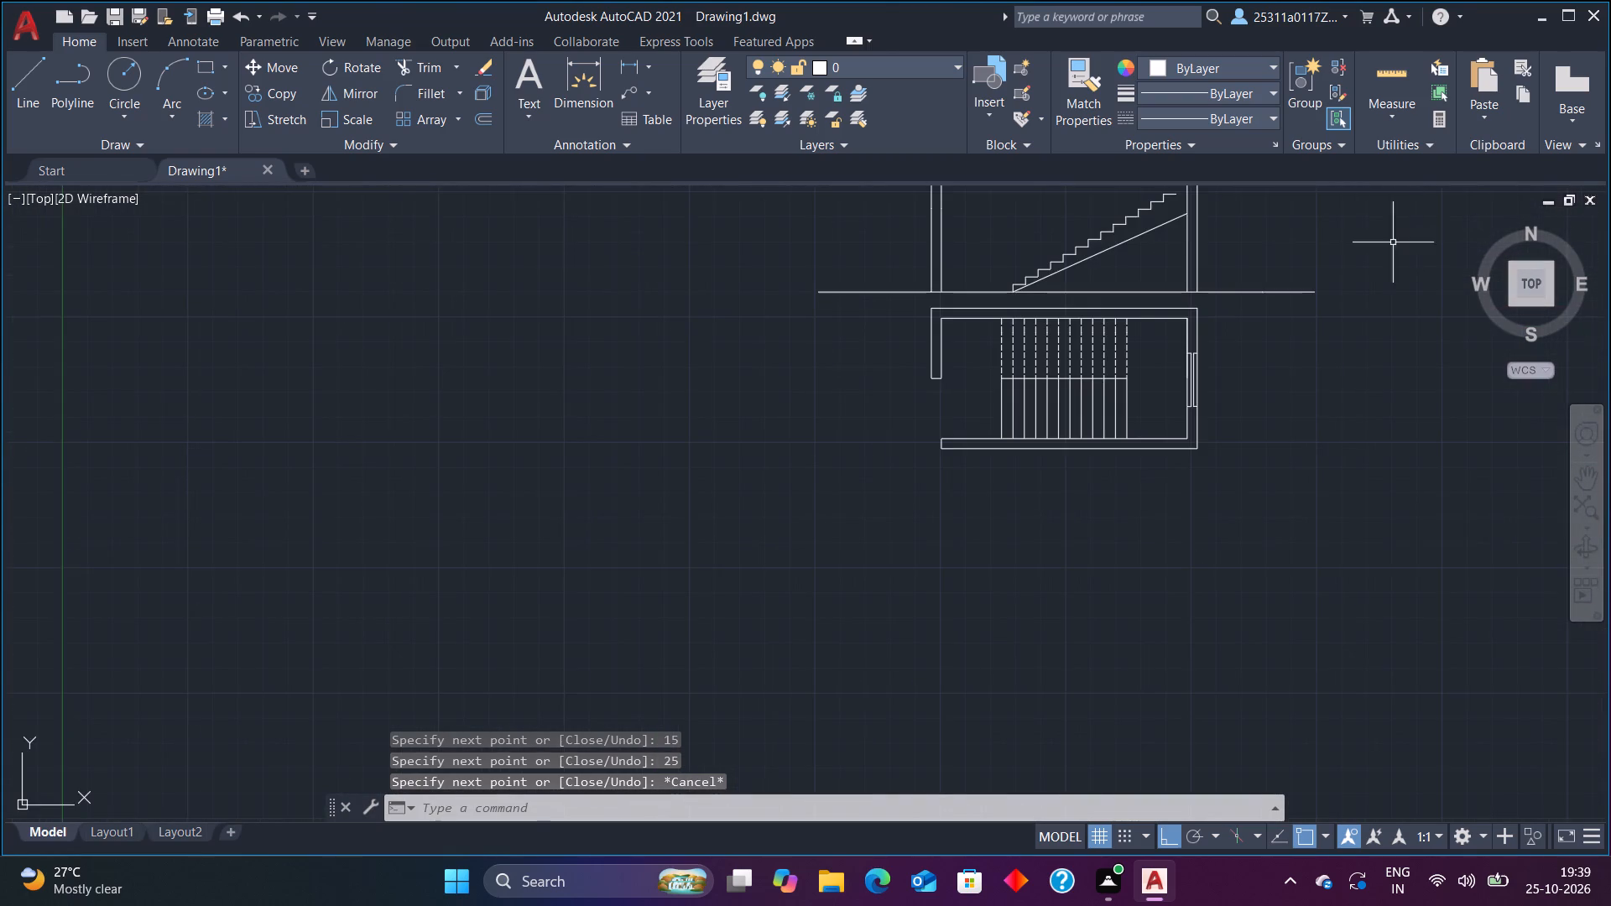
scroll(1387, 243, "down", 5)
scroll(1367, 206, "up", 6)
scroll(1358, 256, "down", 3)
scroll(1358, 381, "up", 3)
scroll(1358, 381, "down", 2)
scroll(1346, 423, "up", 2)
scroll(1059, 452, "up", 2)
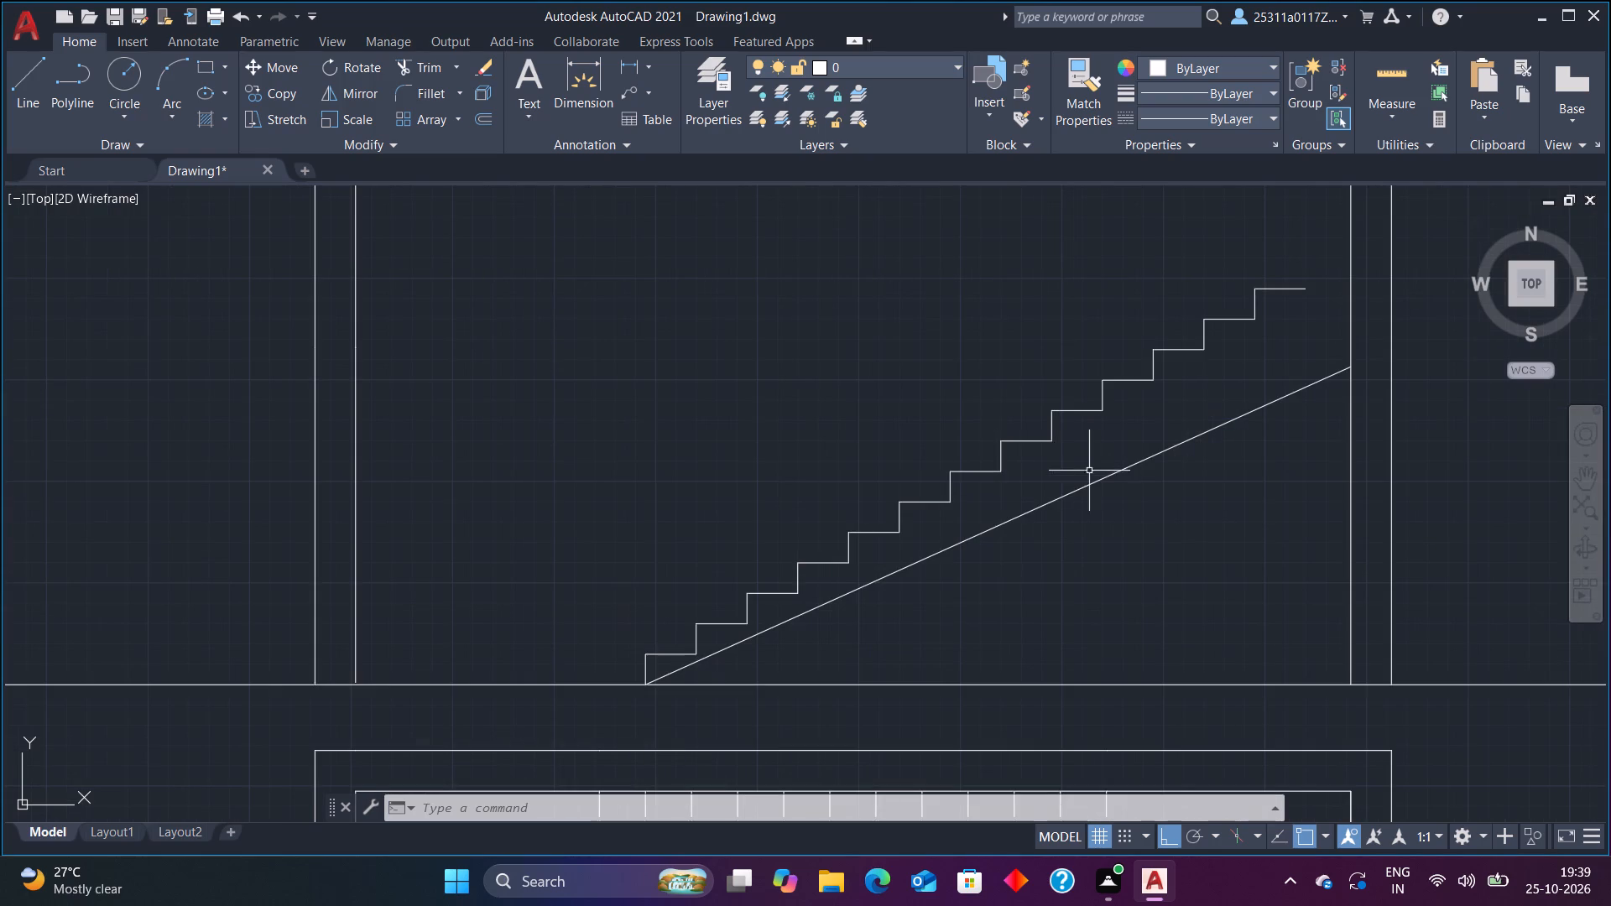
left_click(1123, 471)
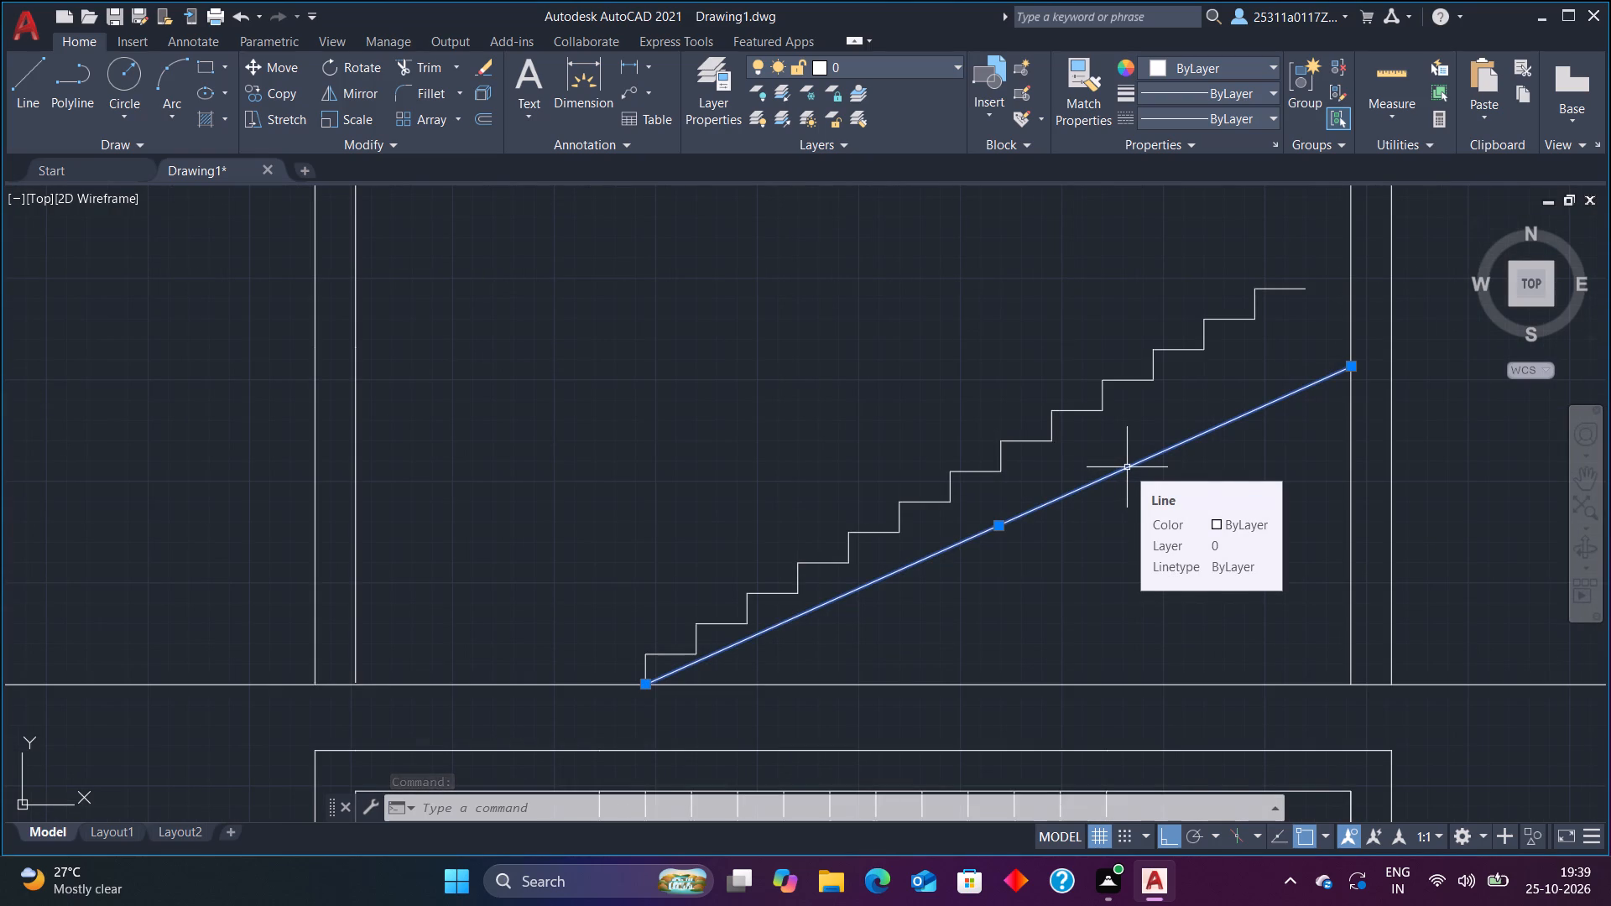
key("Delete")
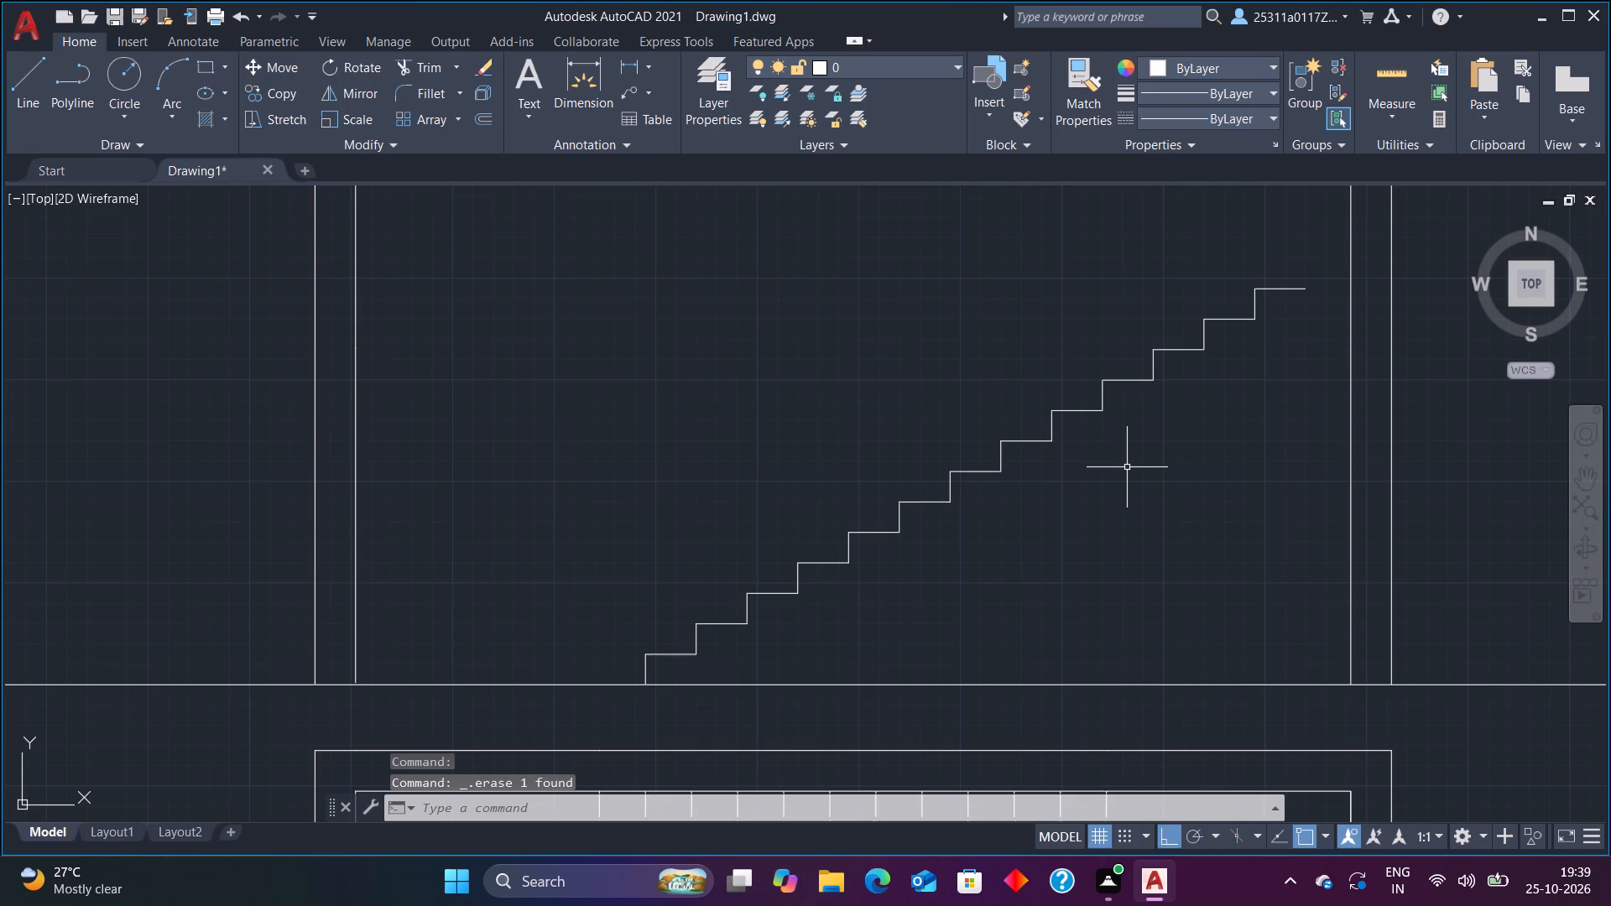
Measure the height and thickness of the section's right-hand wall with the Quick measure tool.
scroll(1423, 449, "down", 3)
scroll(1425, 450, "up", 1)
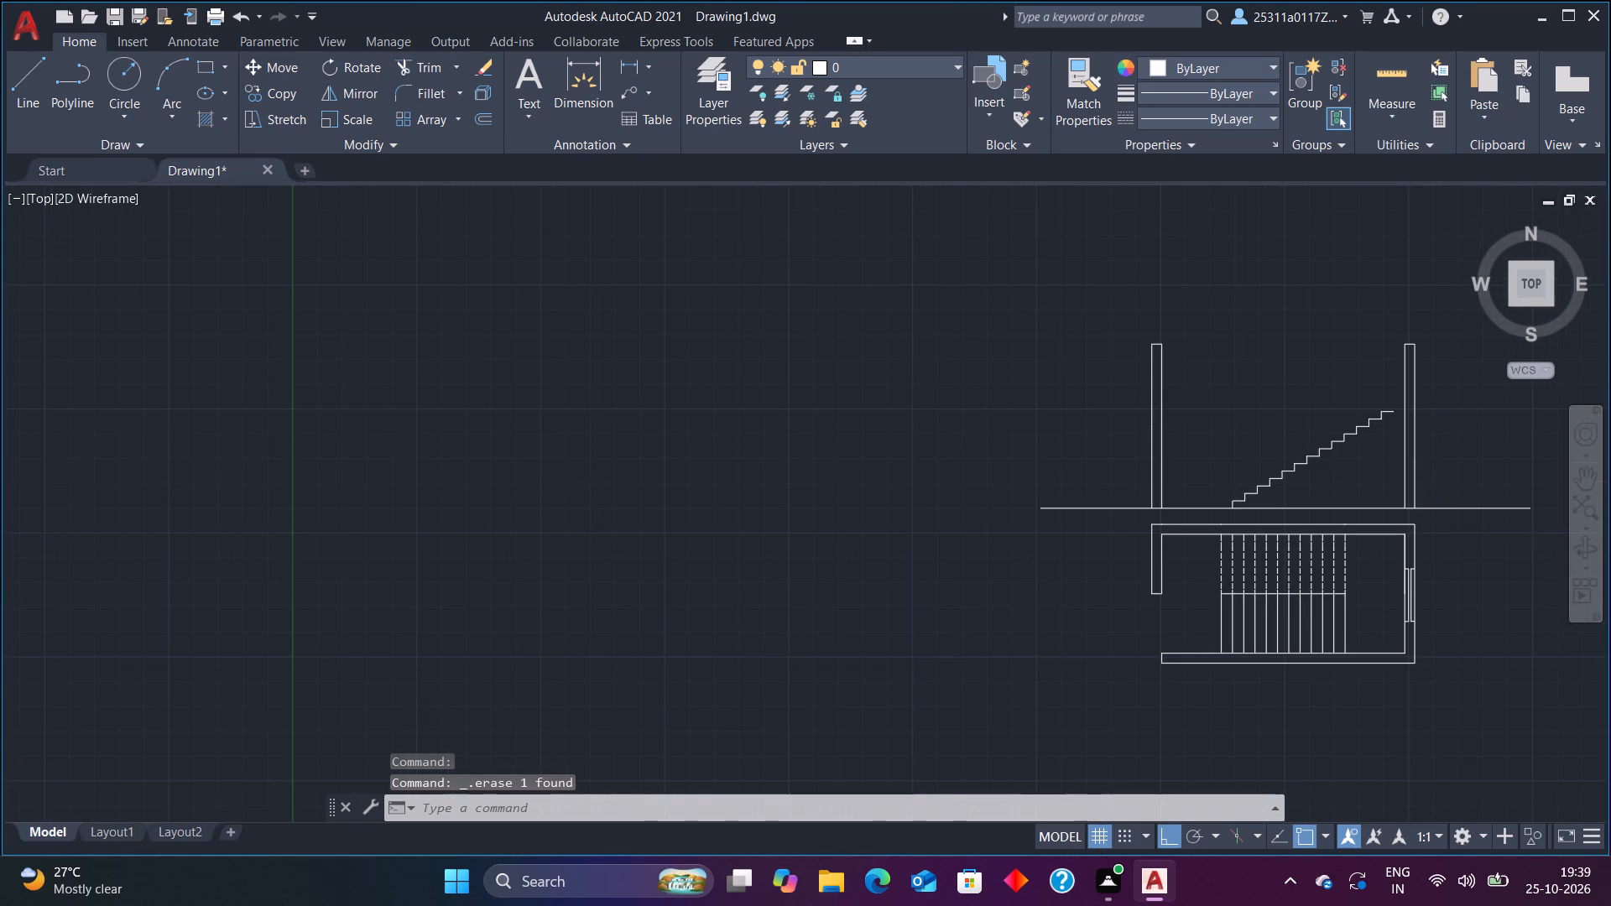
scroll(1425, 450, "up", 1)
scroll(1425, 450, "down", 1)
scroll(1439, 389, "up", 1)
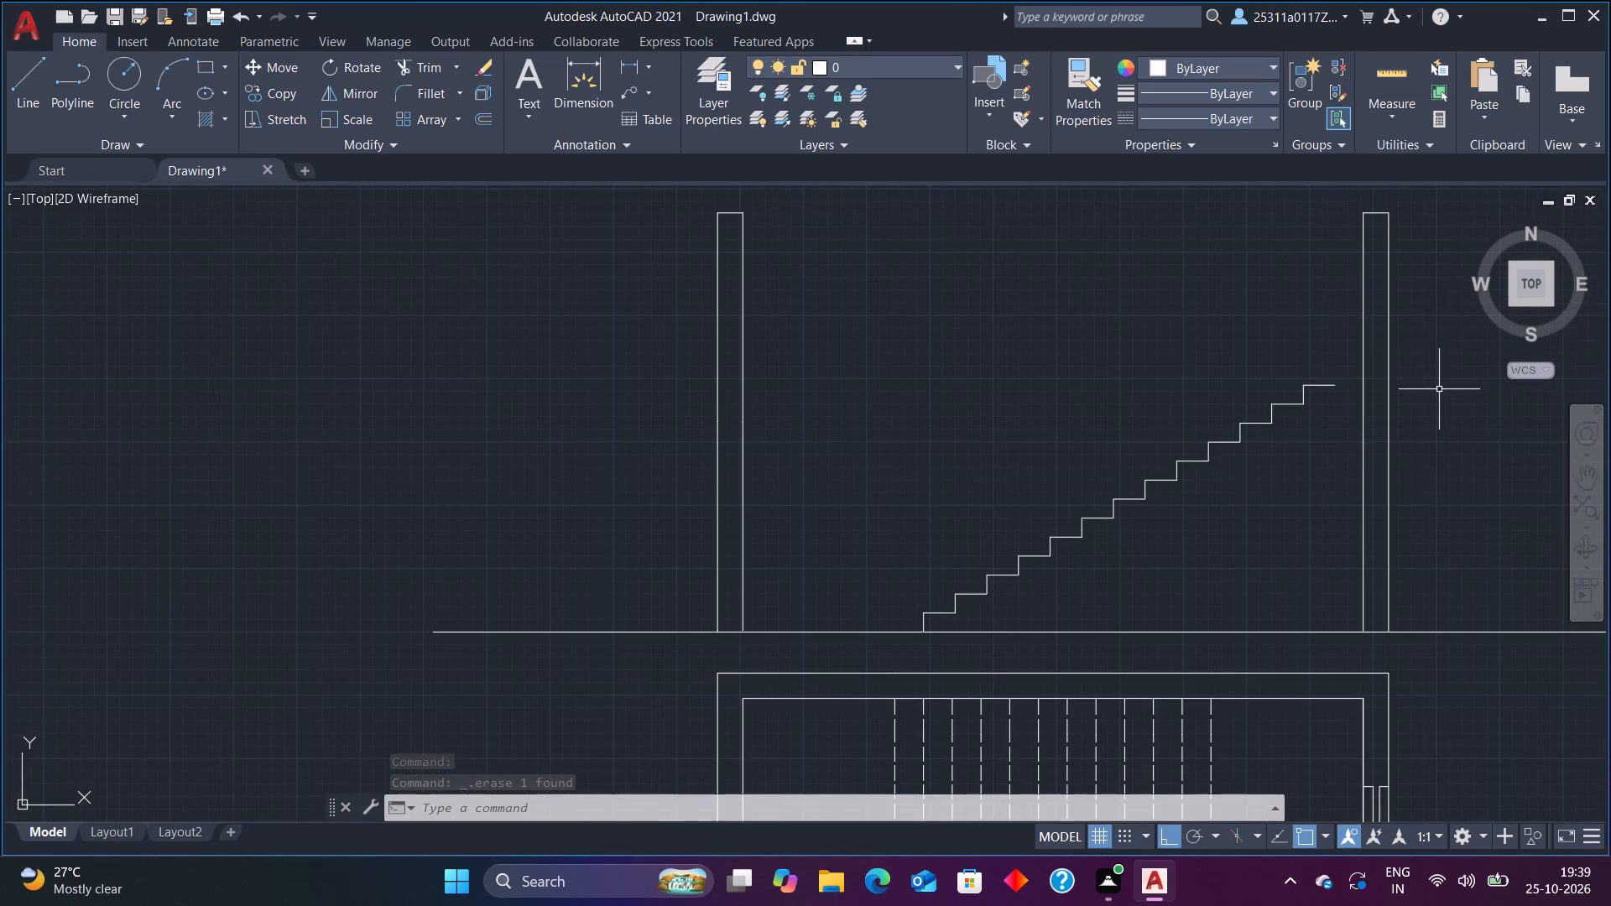
left_click(1398, 85)
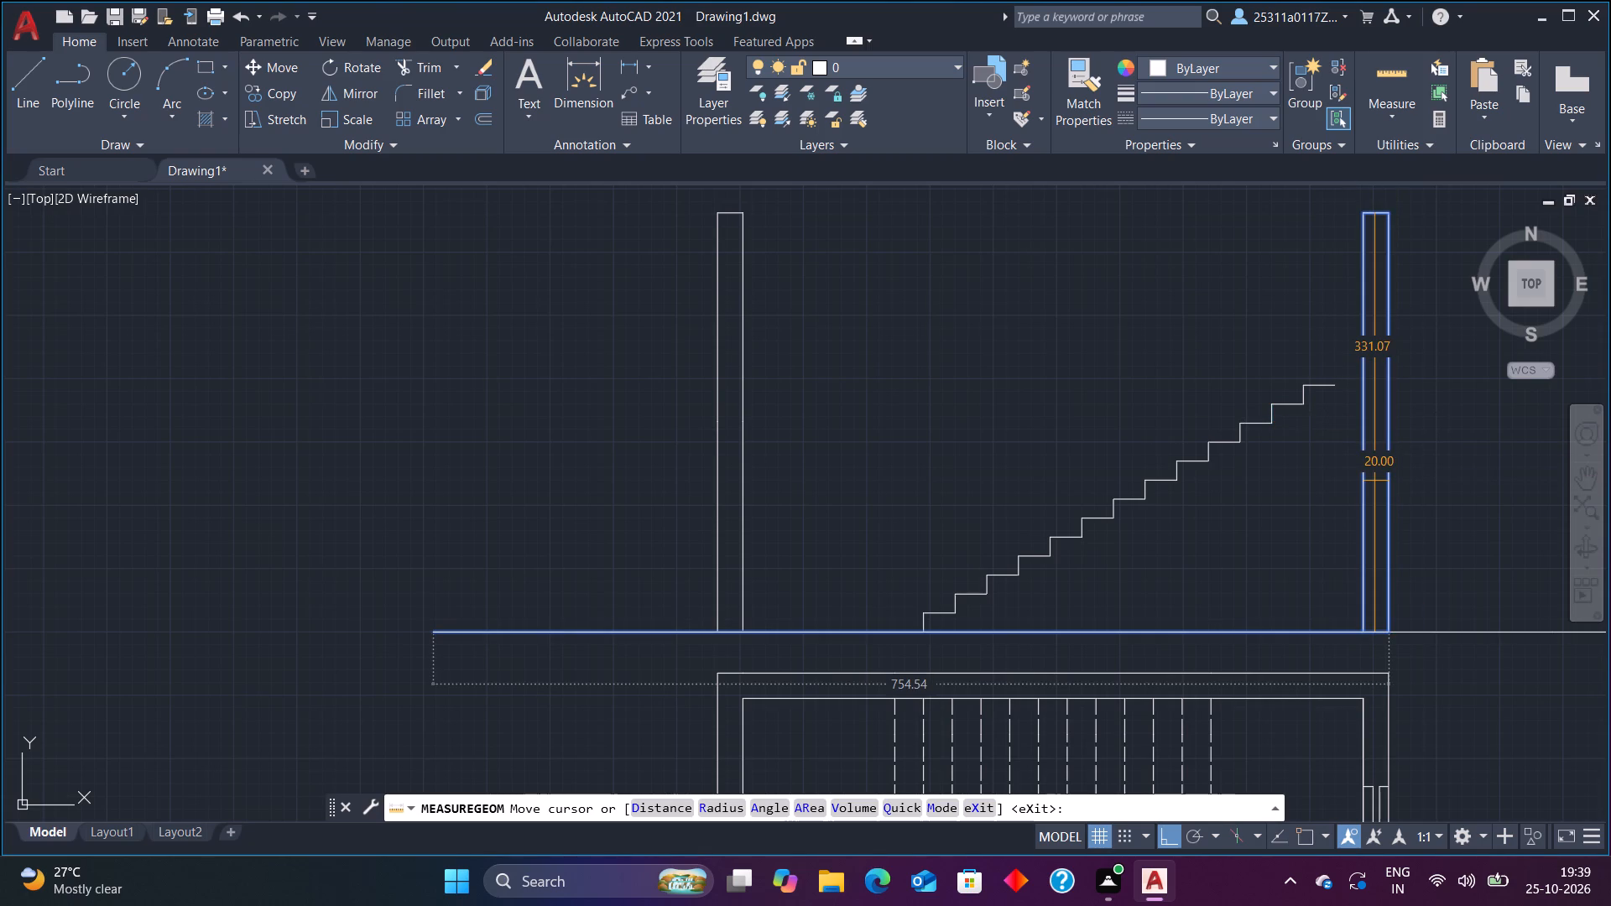
key("Escape")
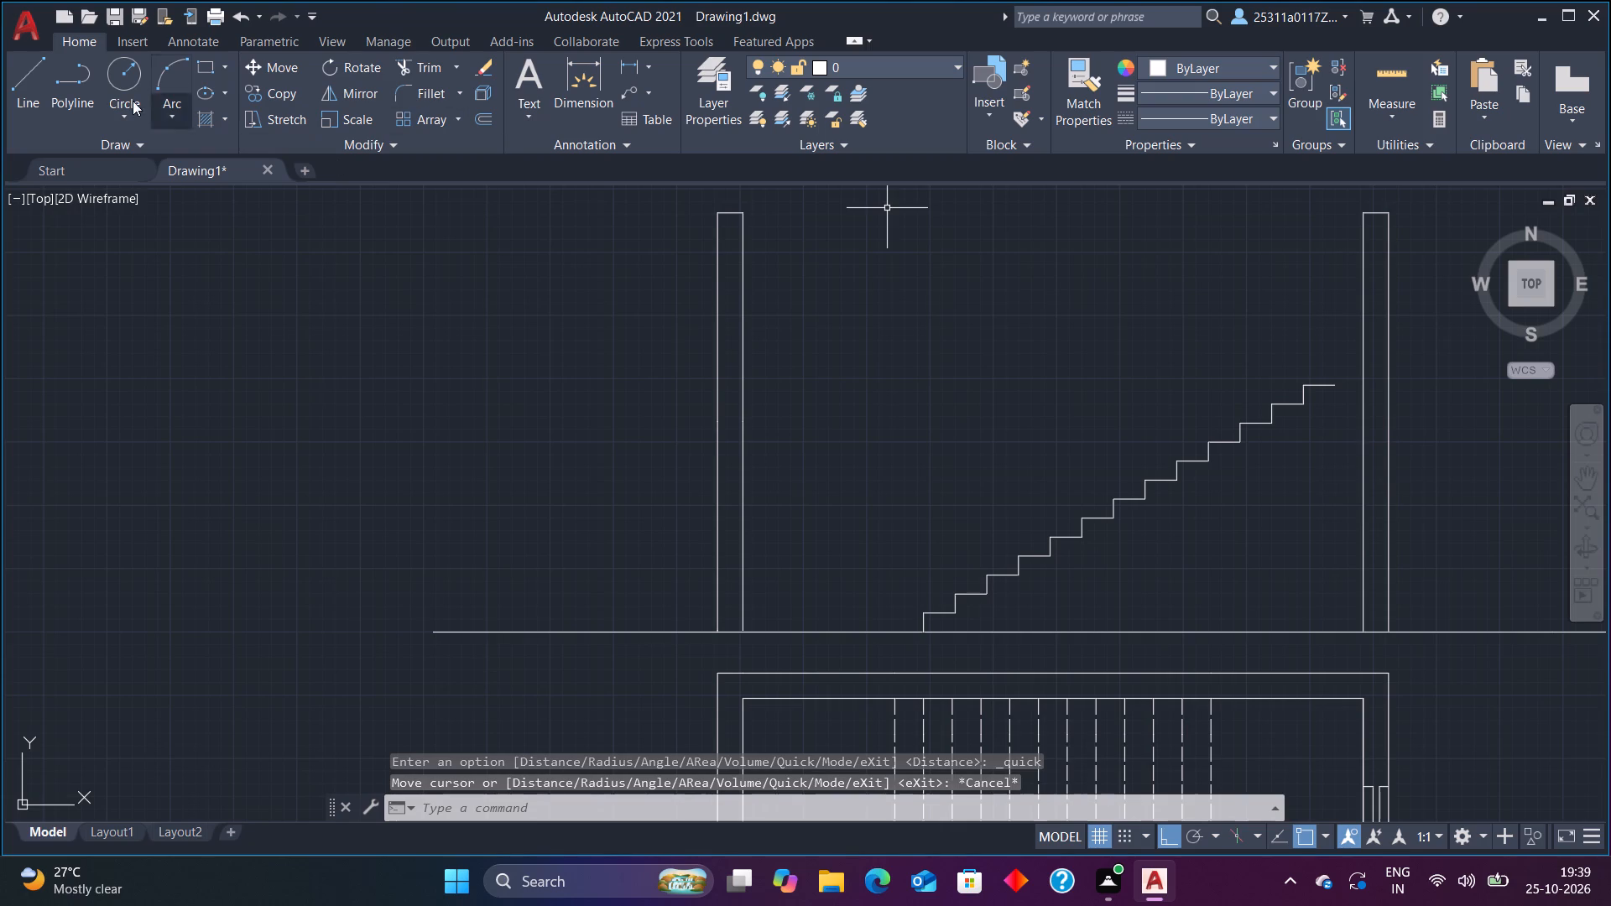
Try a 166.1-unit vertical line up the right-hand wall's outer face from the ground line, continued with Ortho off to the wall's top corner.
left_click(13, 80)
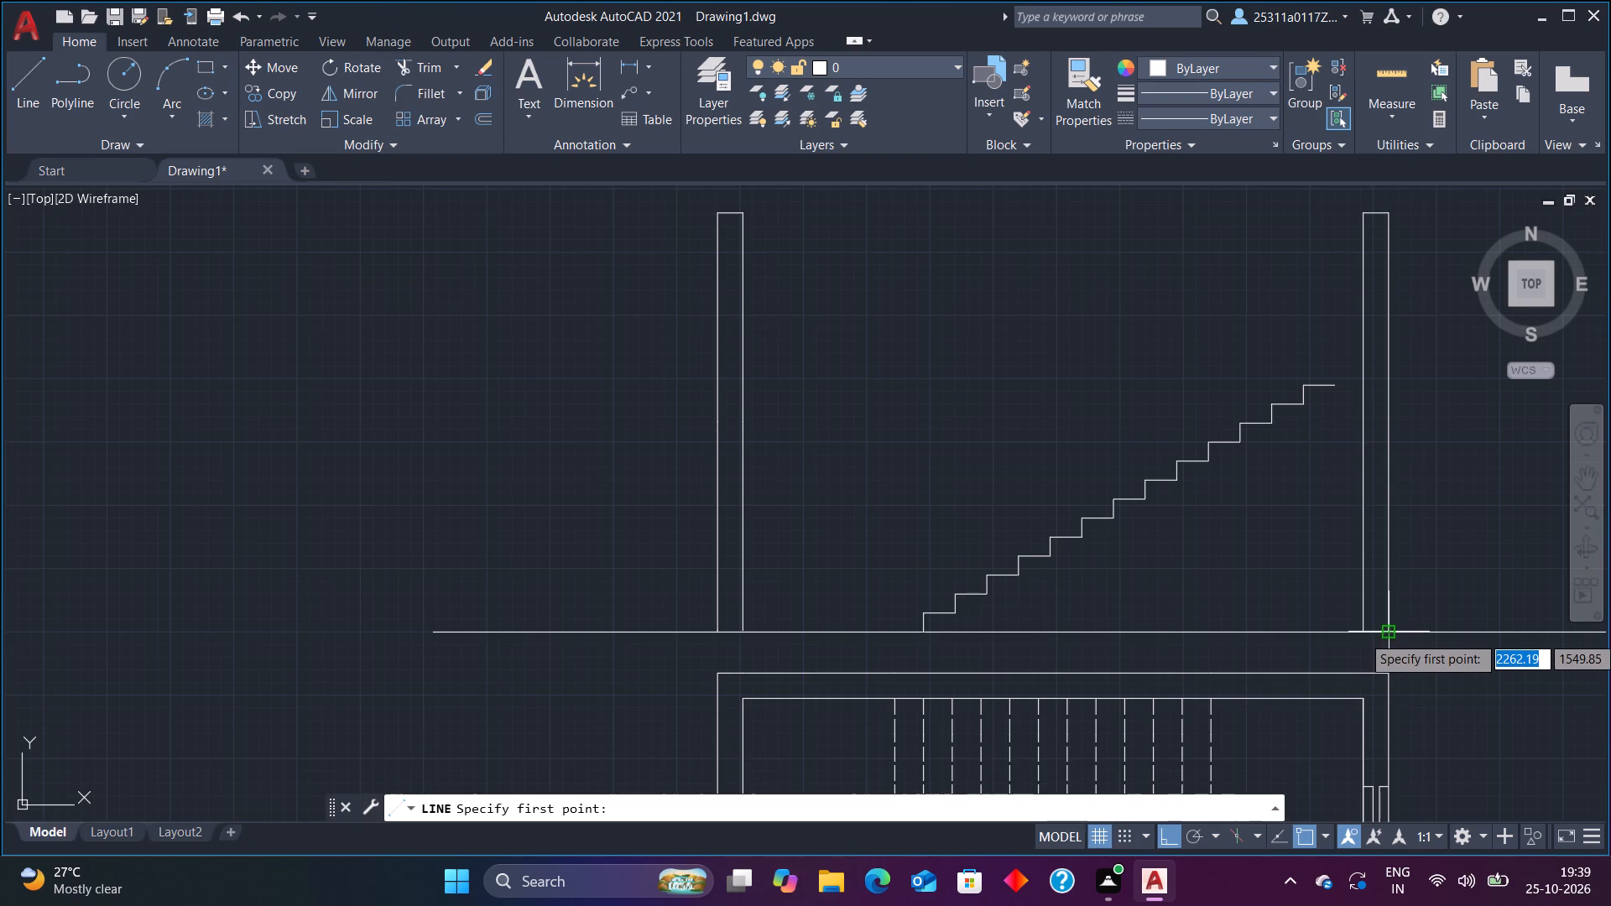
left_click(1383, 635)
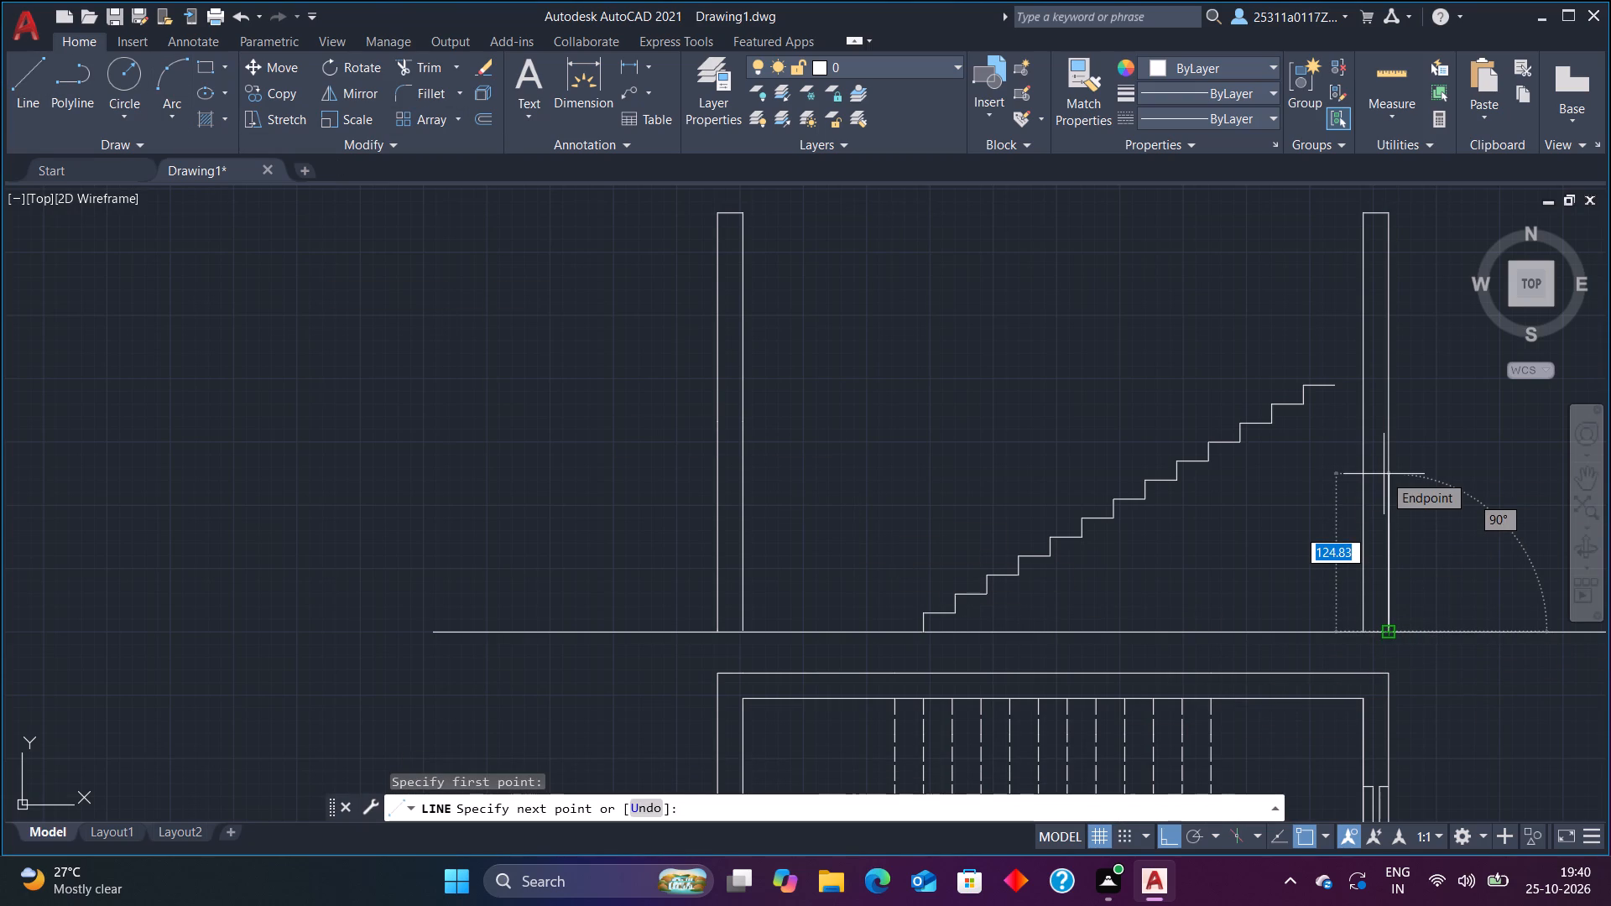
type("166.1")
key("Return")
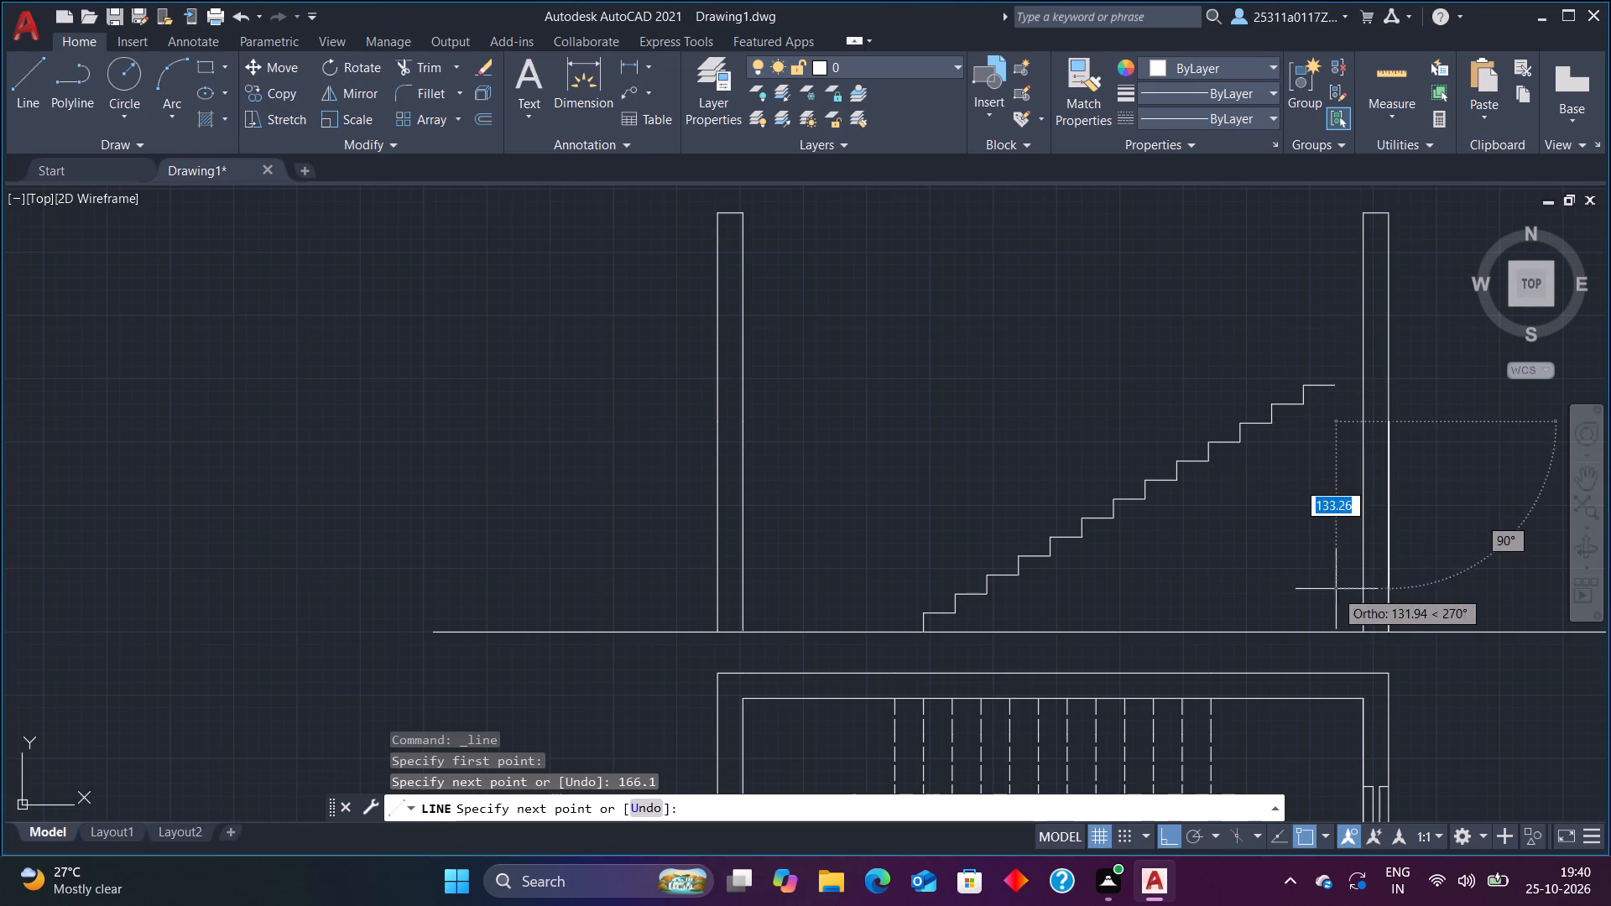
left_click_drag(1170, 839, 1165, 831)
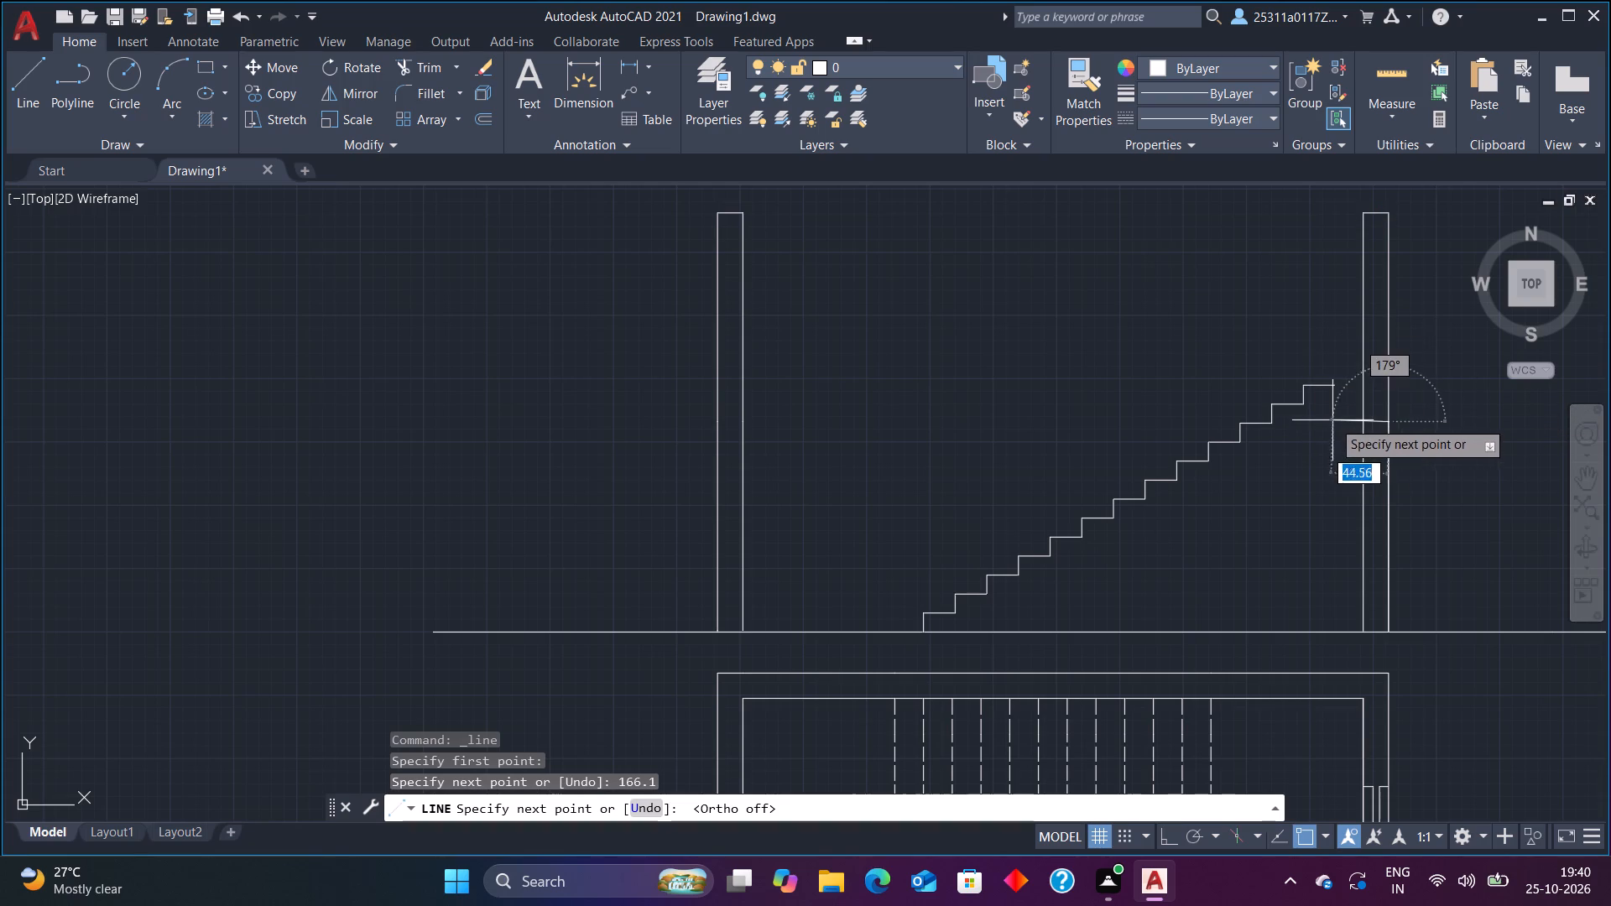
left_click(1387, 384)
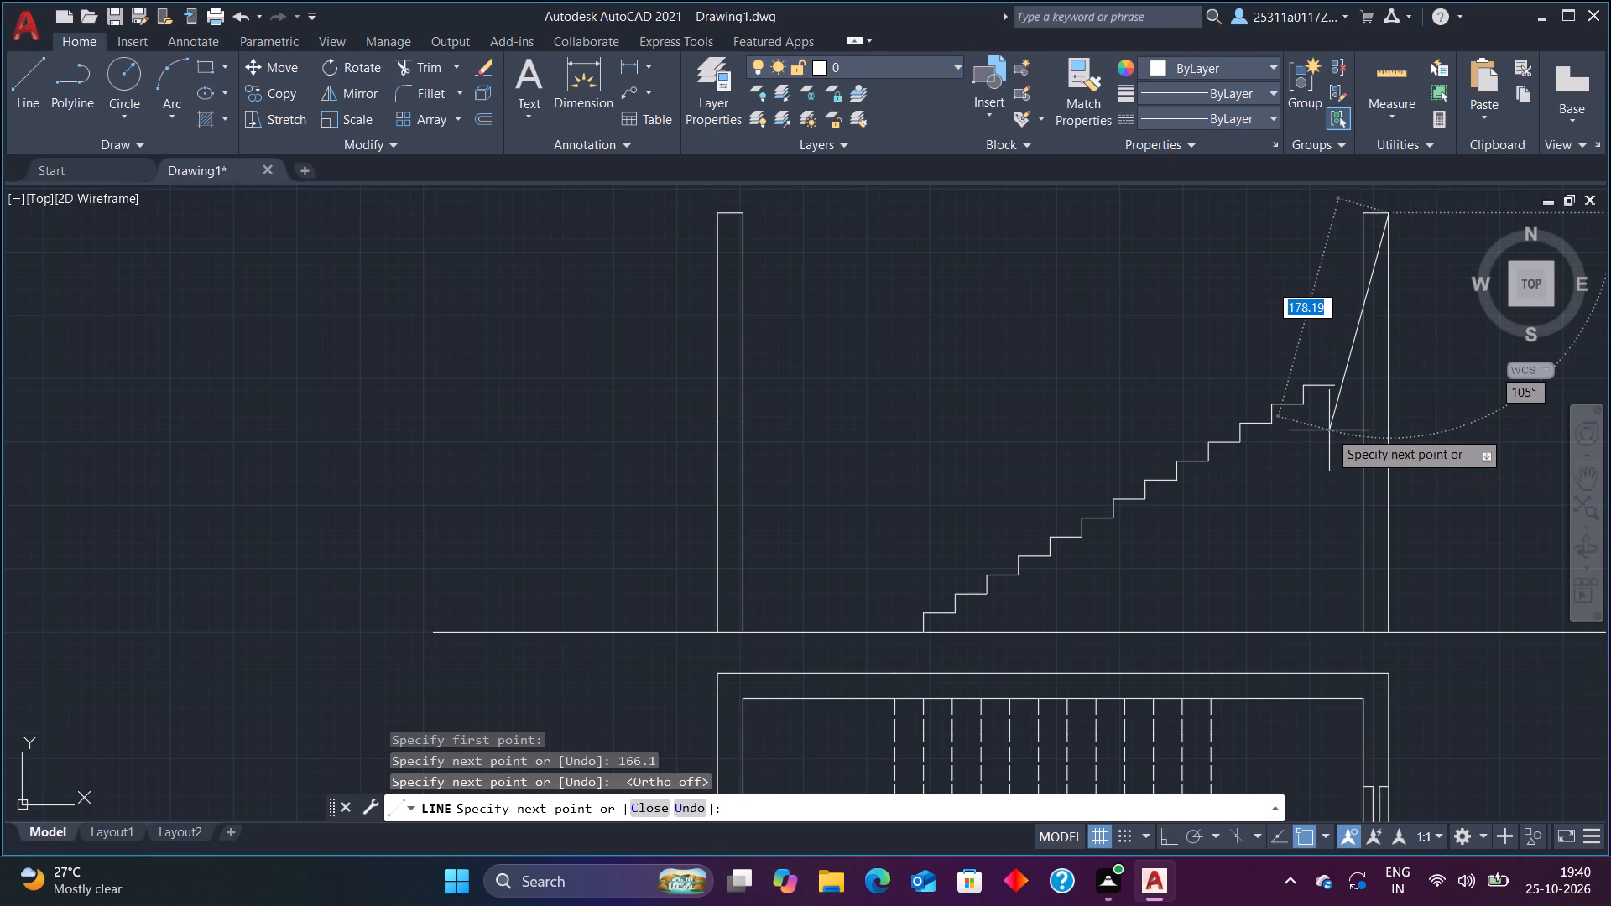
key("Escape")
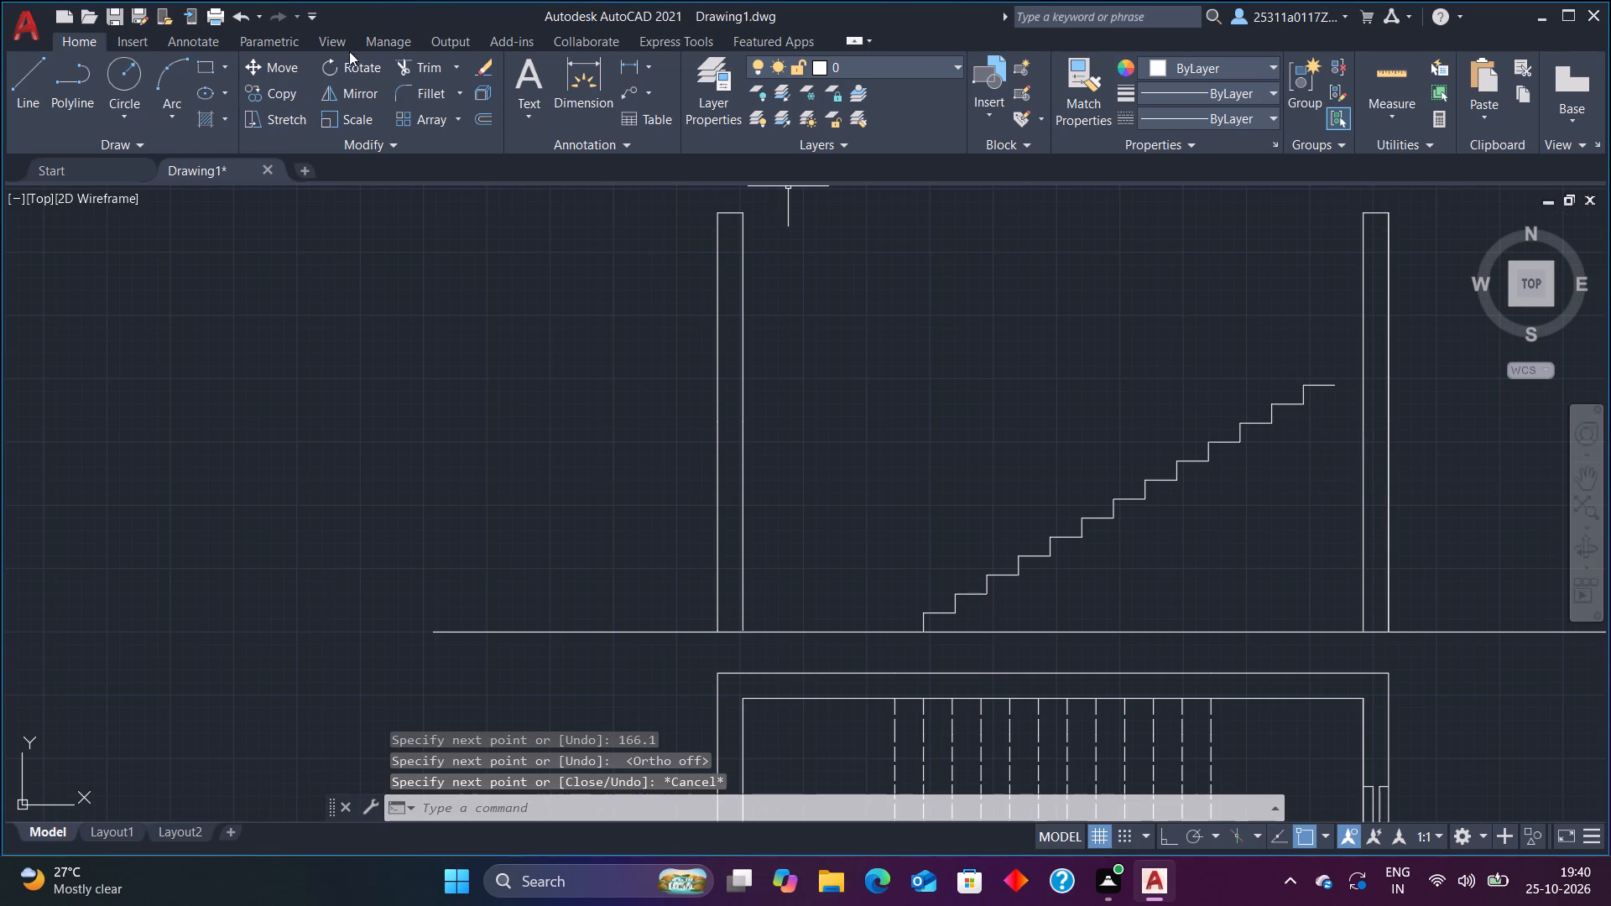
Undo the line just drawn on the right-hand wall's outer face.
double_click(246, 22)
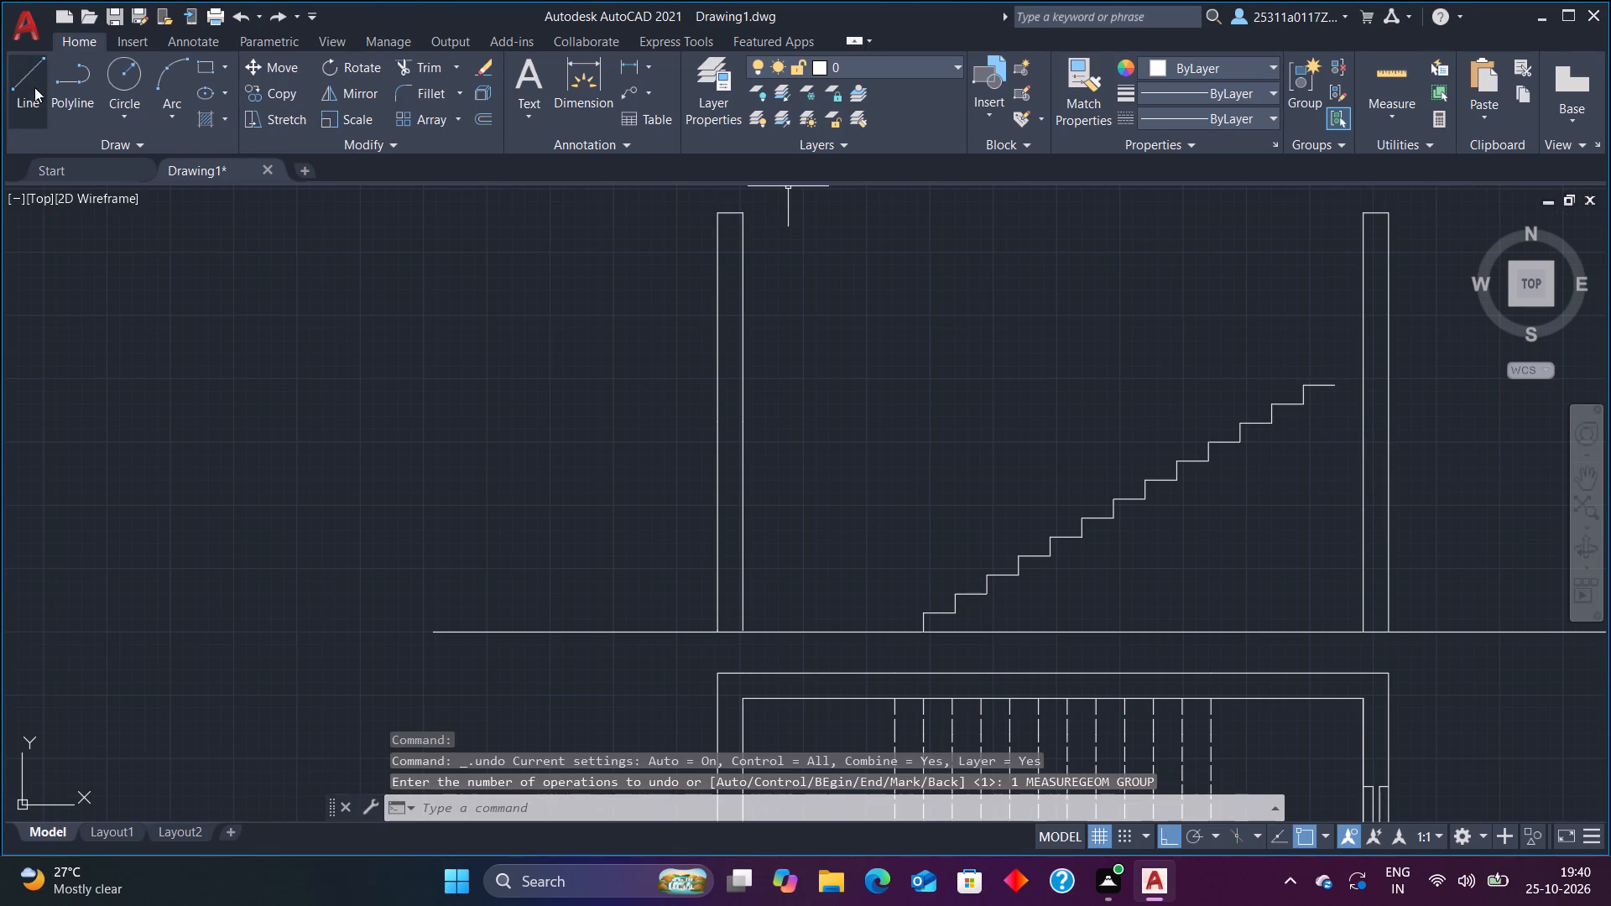
Draw a 170-unit vertical line up the right-hand wall's outer face from the ground line.
left_click(34, 87)
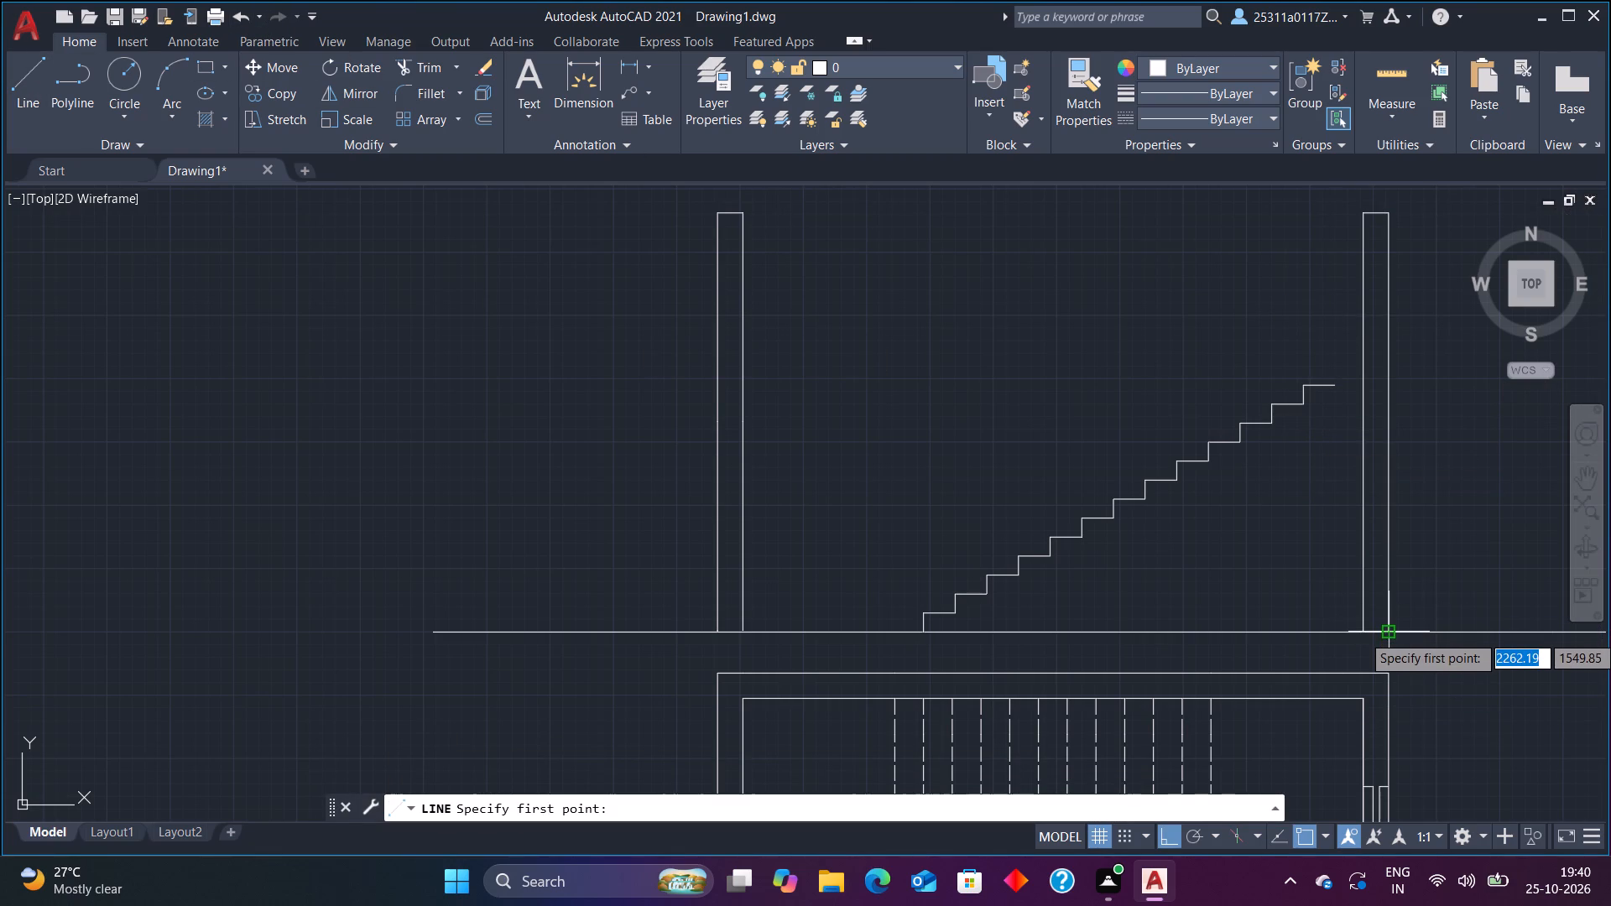
left_click(1392, 634)
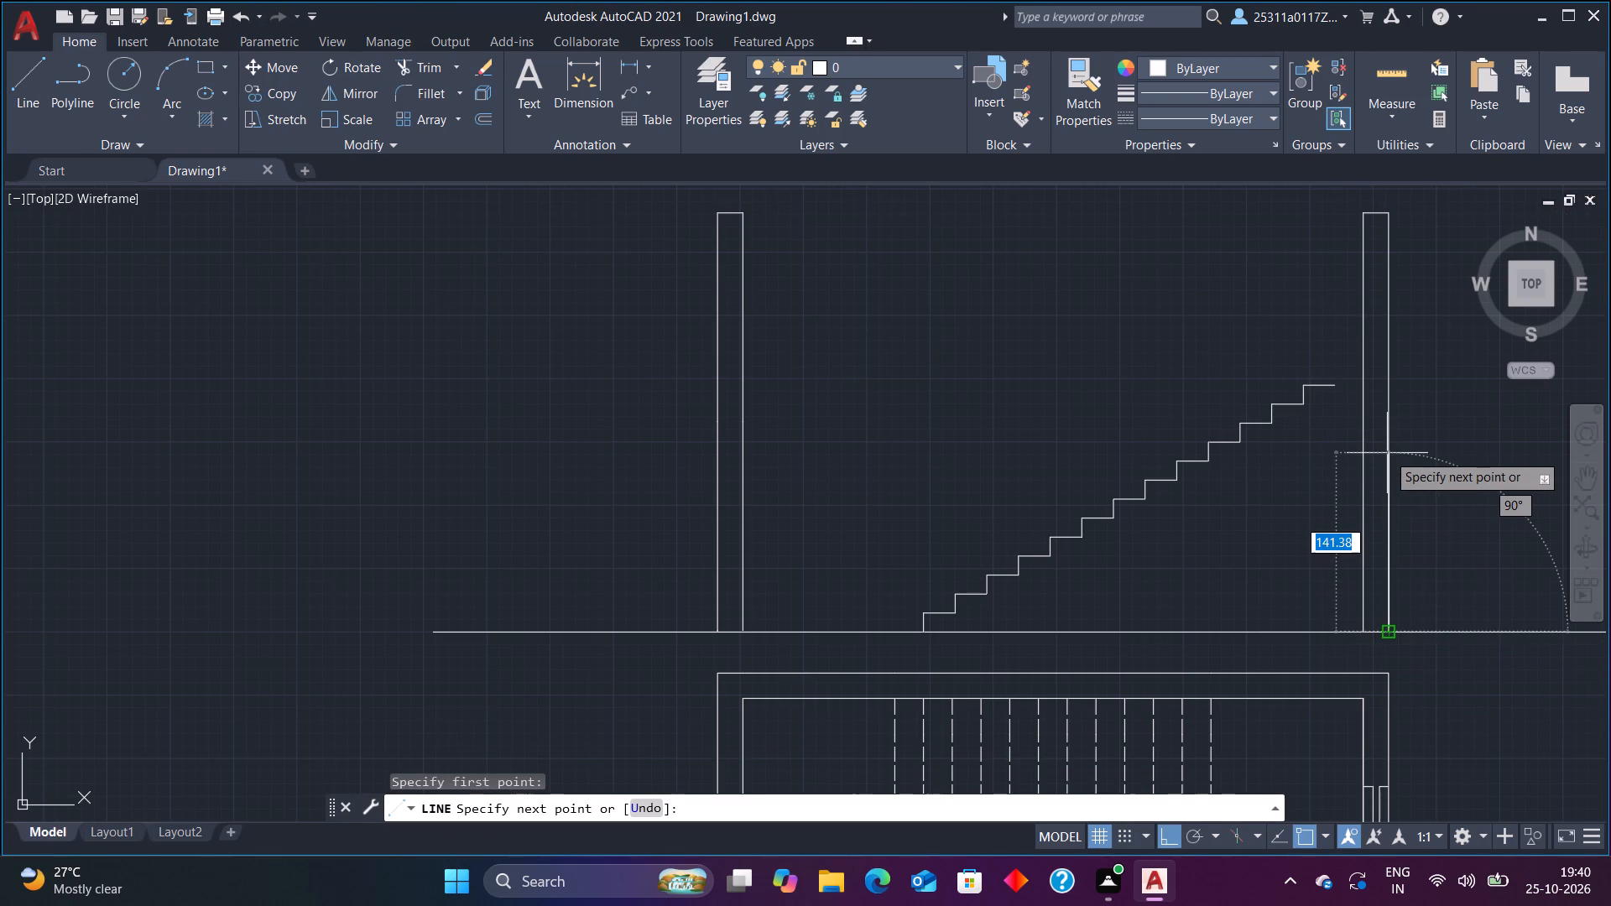
type("170")
key("Return")
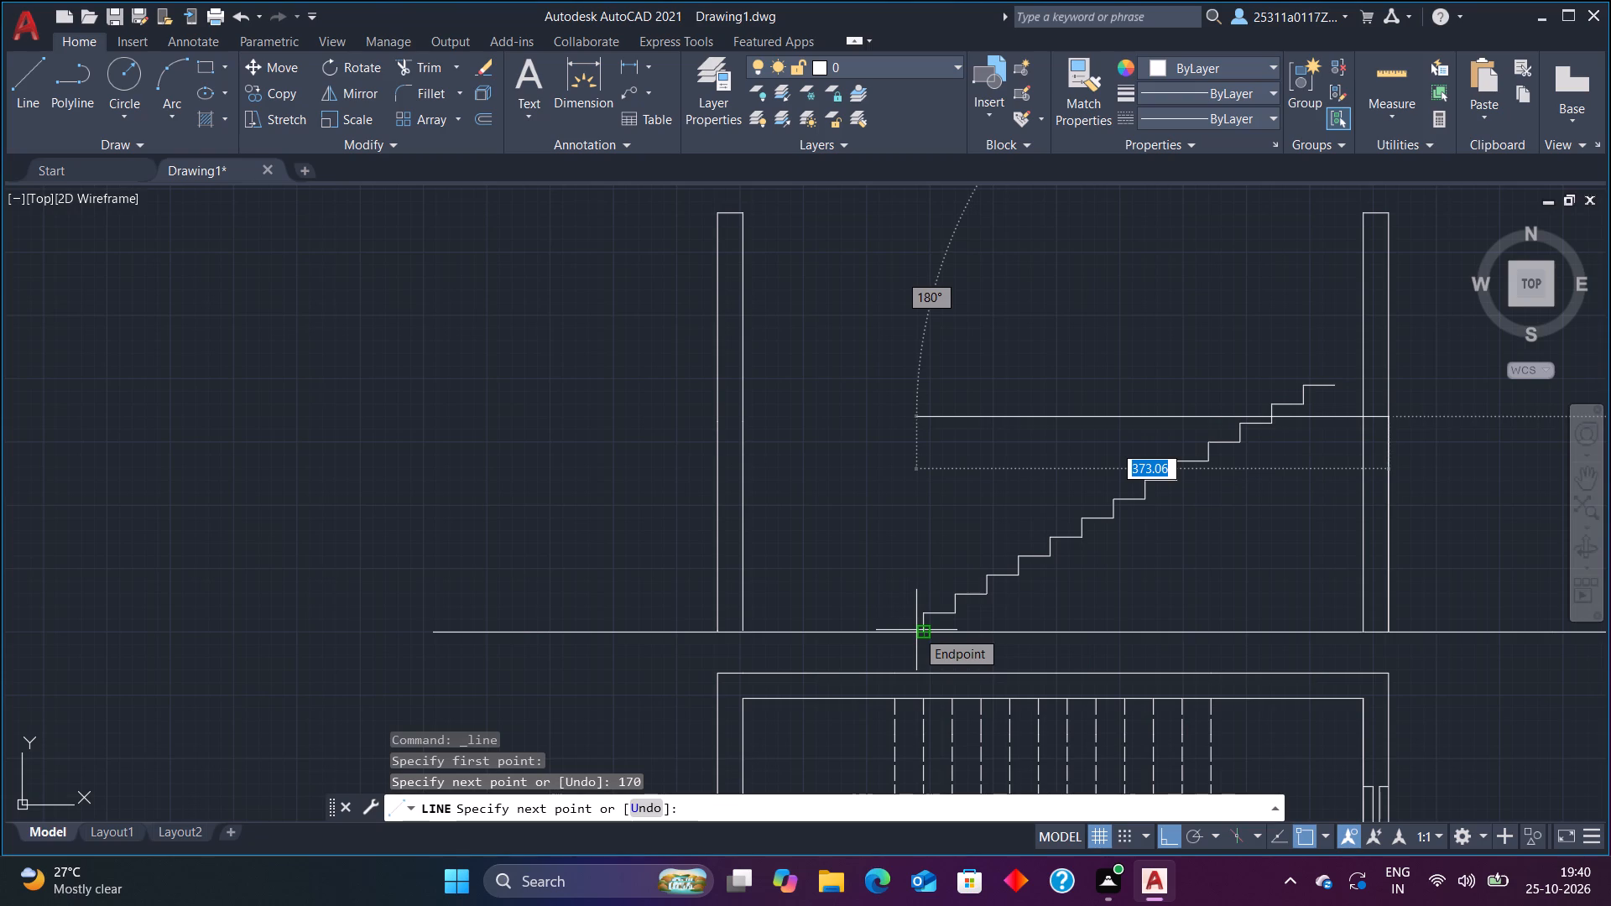
key("Escape")
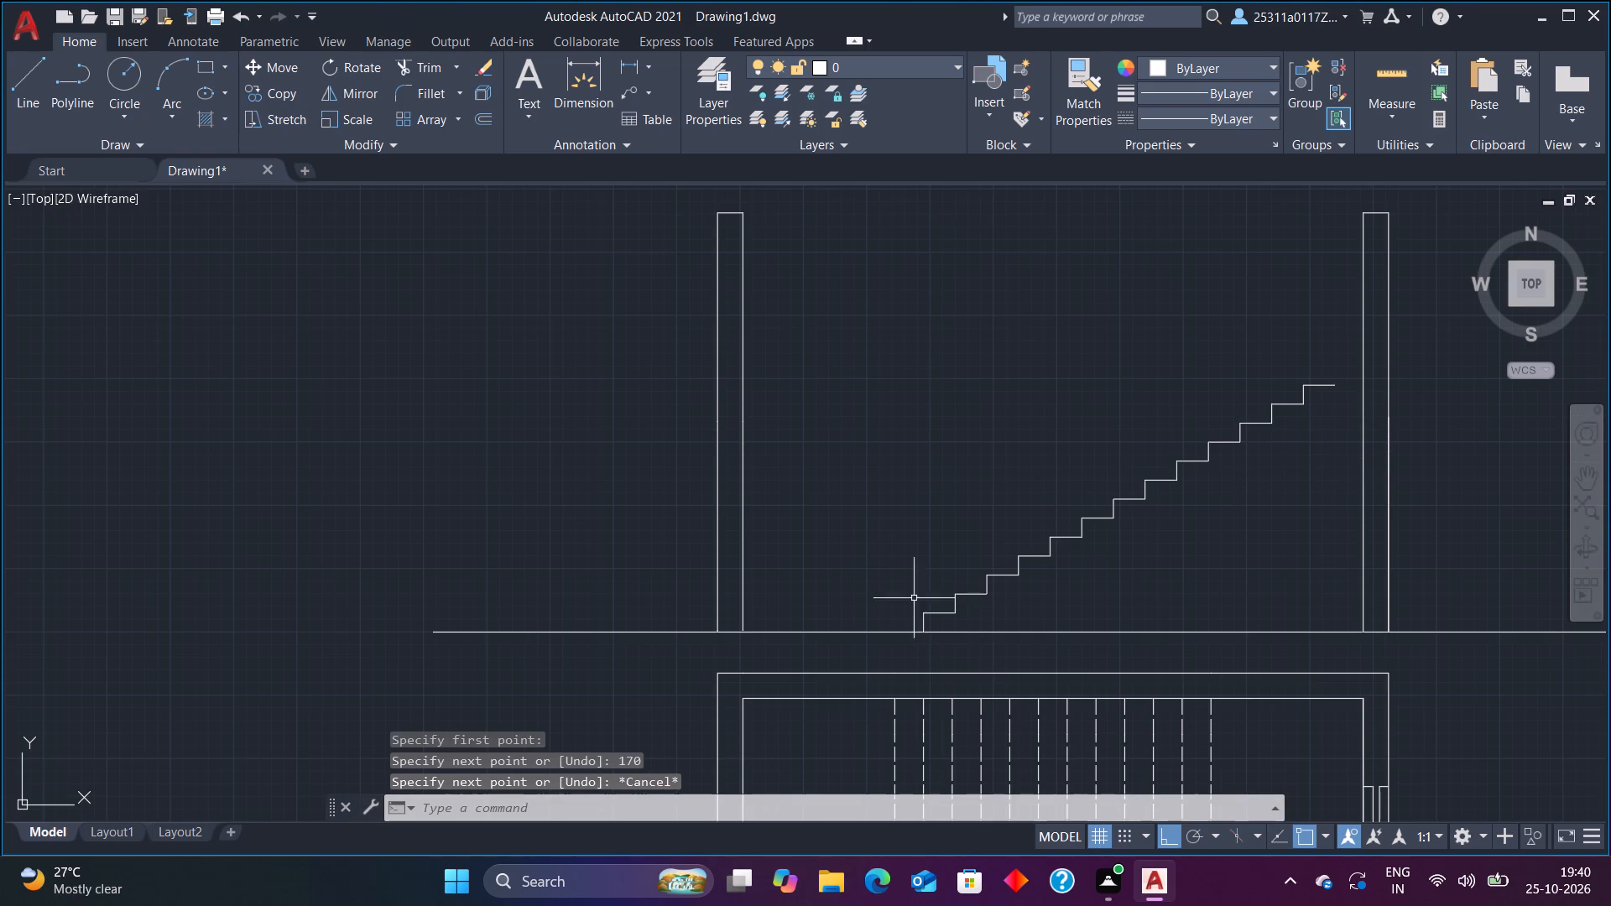
Draw a sloped underside line about 486 units long, with Ortho off, from the first riser's base past the right-hand wall's outer face.
left_click(12, 72)
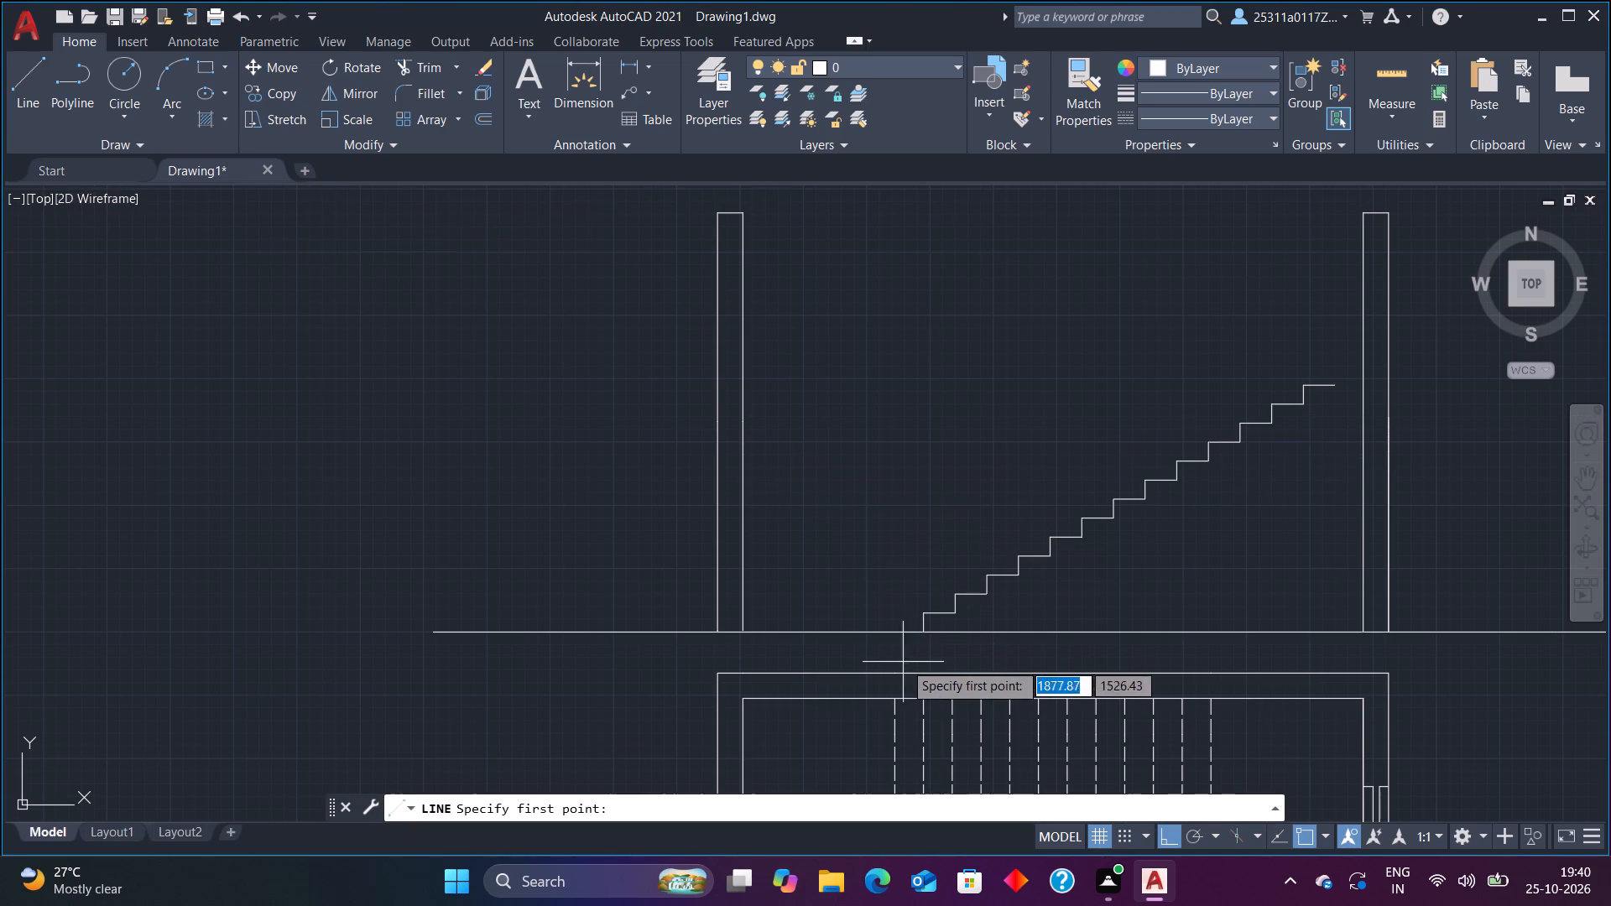
left_click(924, 637)
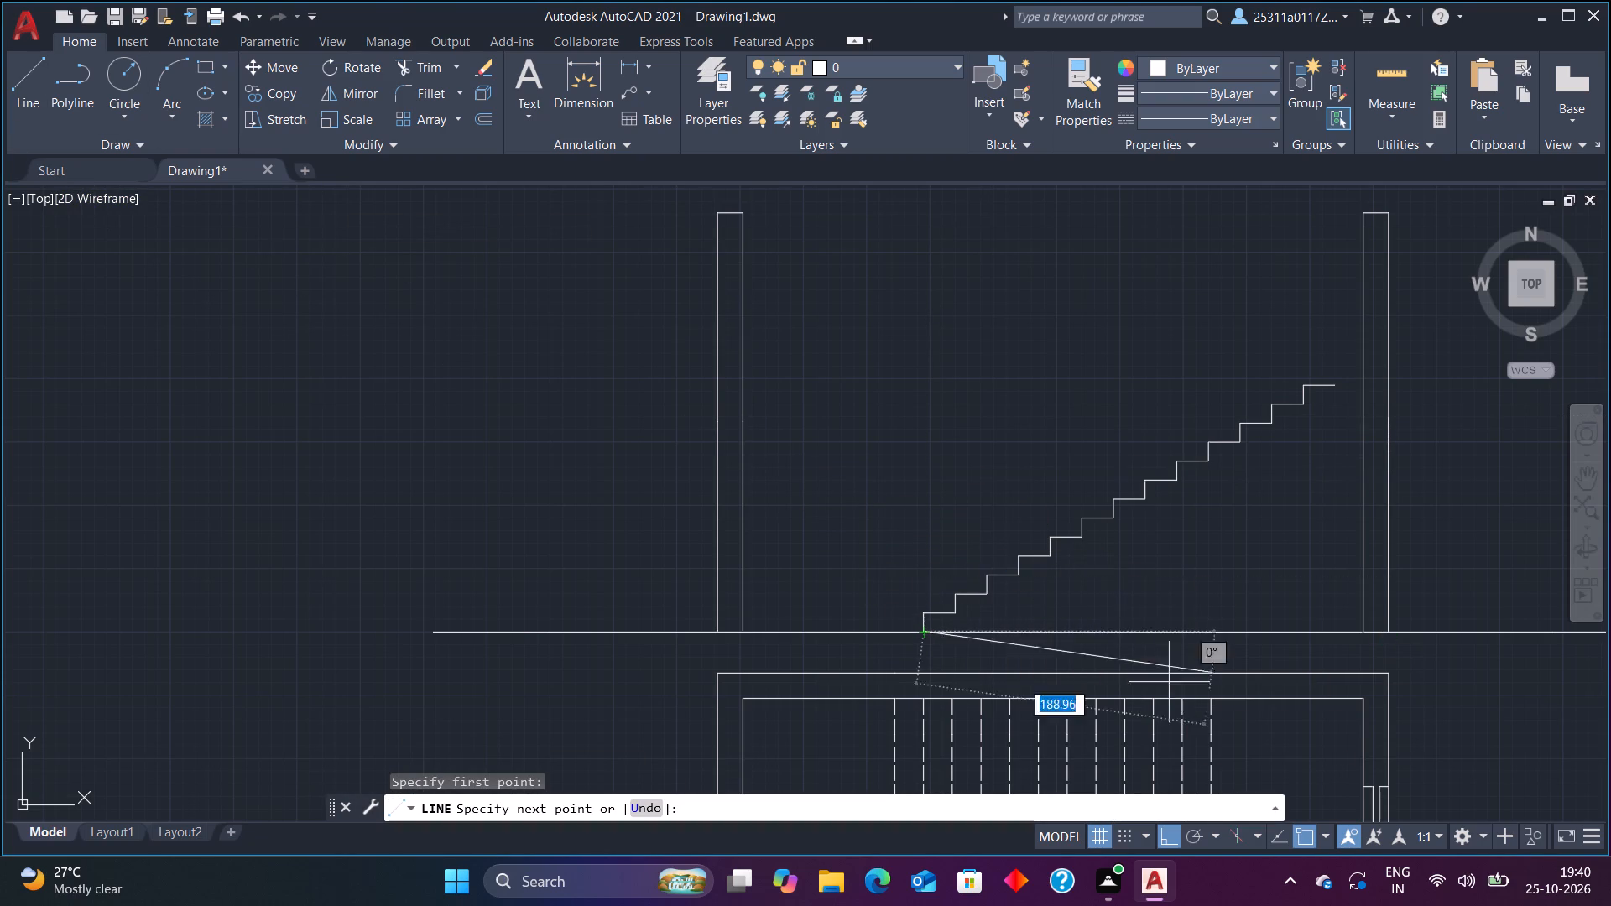
left_click(1165, 841)
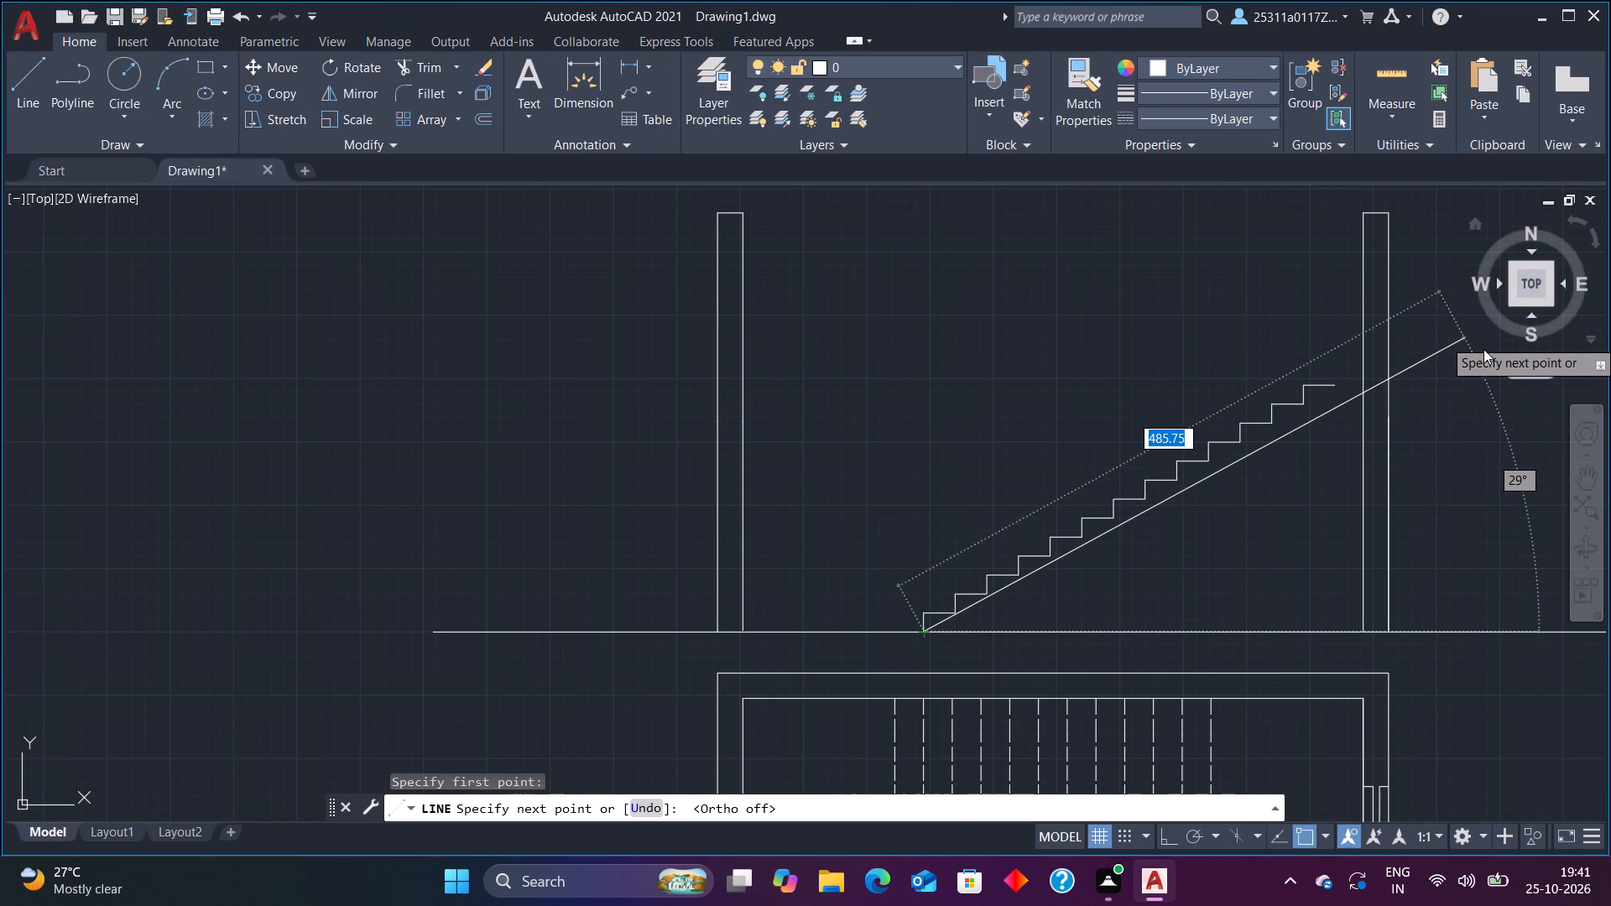
scroll(1499, 342, "down", 5)
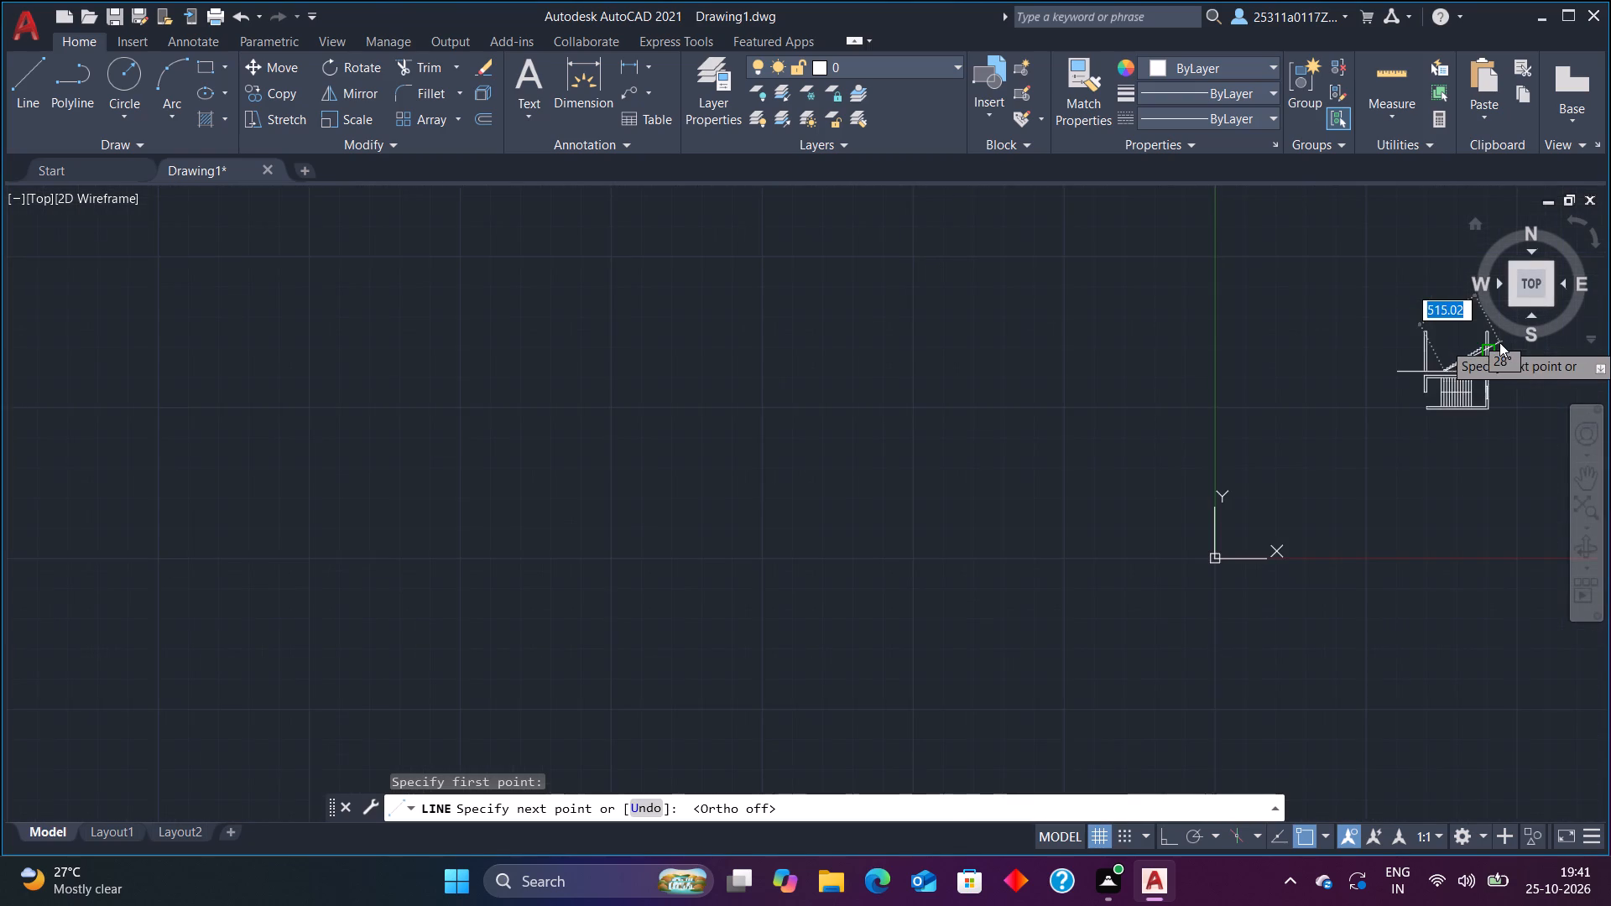
scroll(1499, 343, "up", 5)
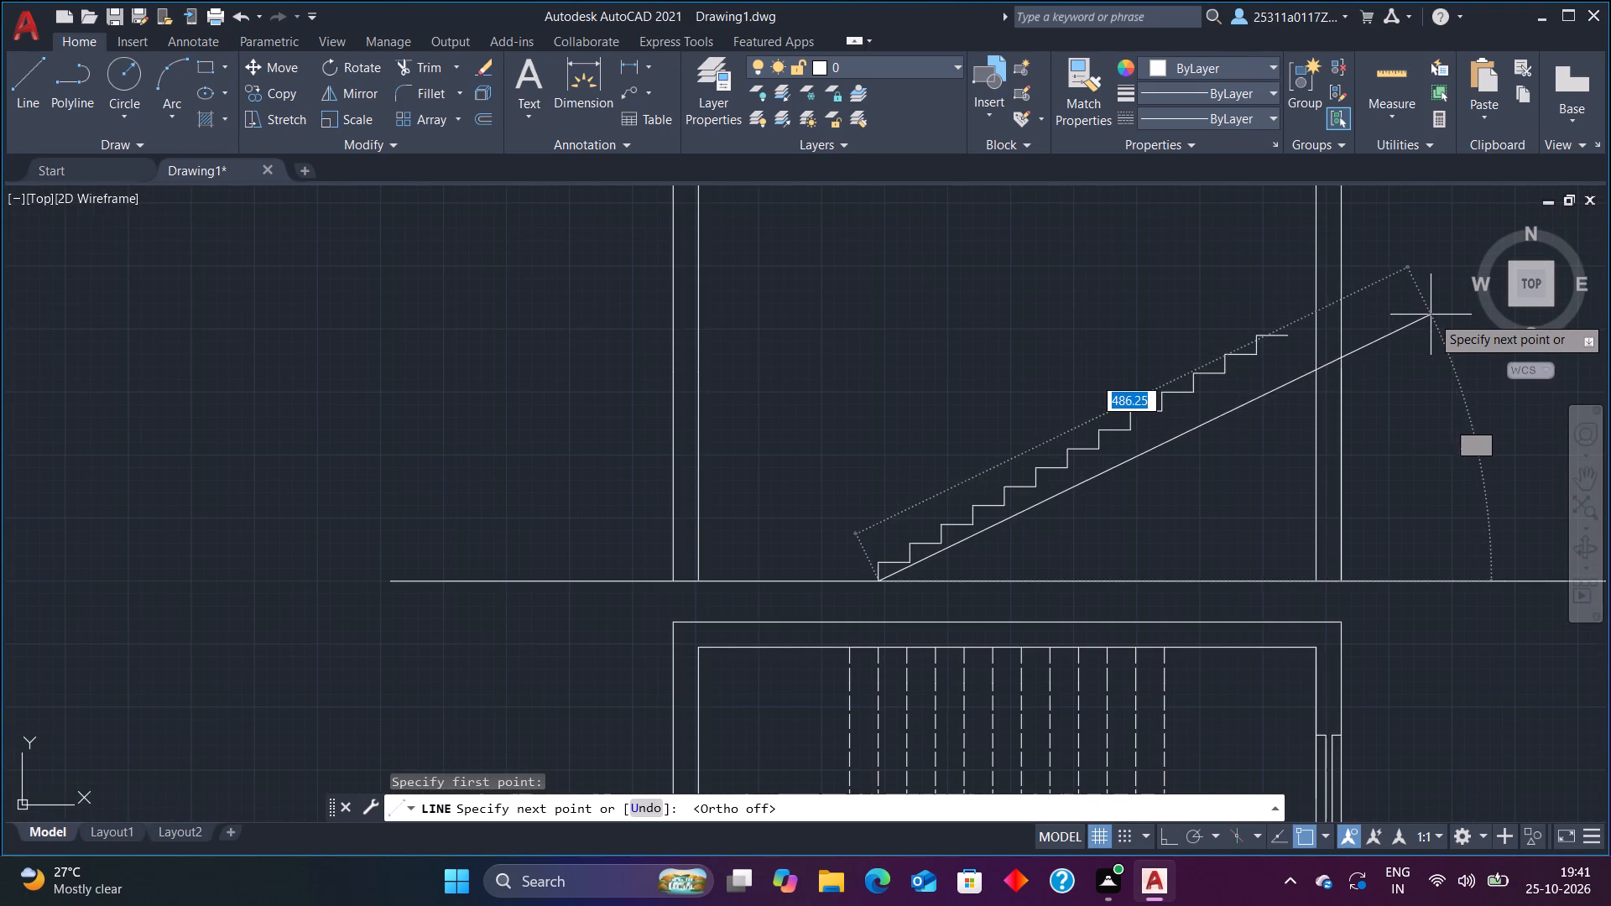
left_click(1435, 319)
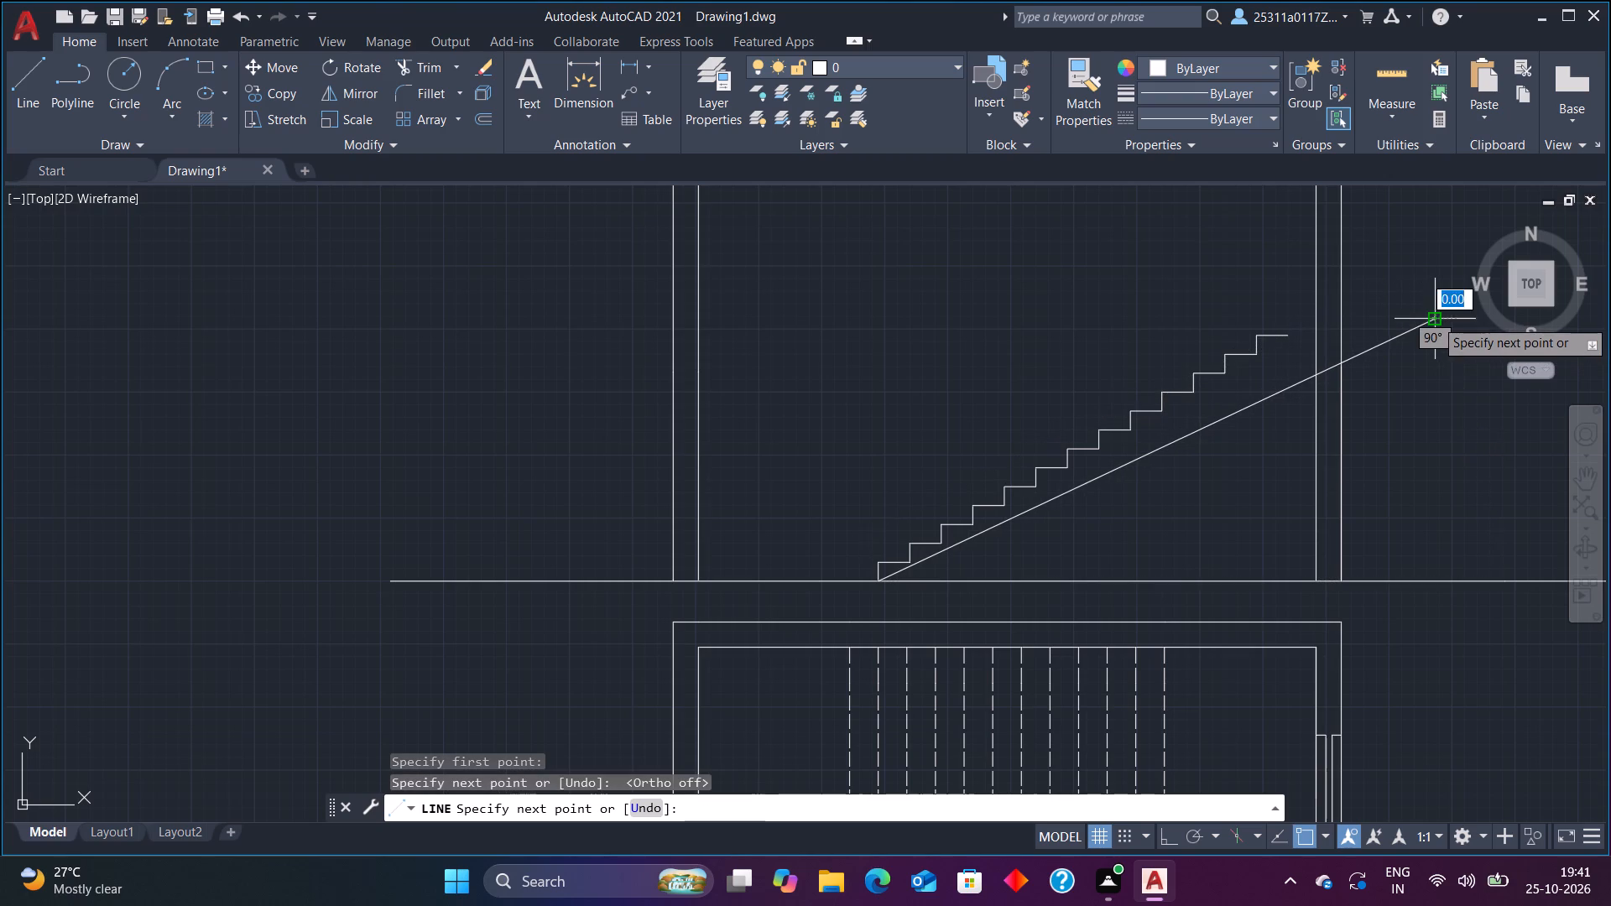
key("Escape")
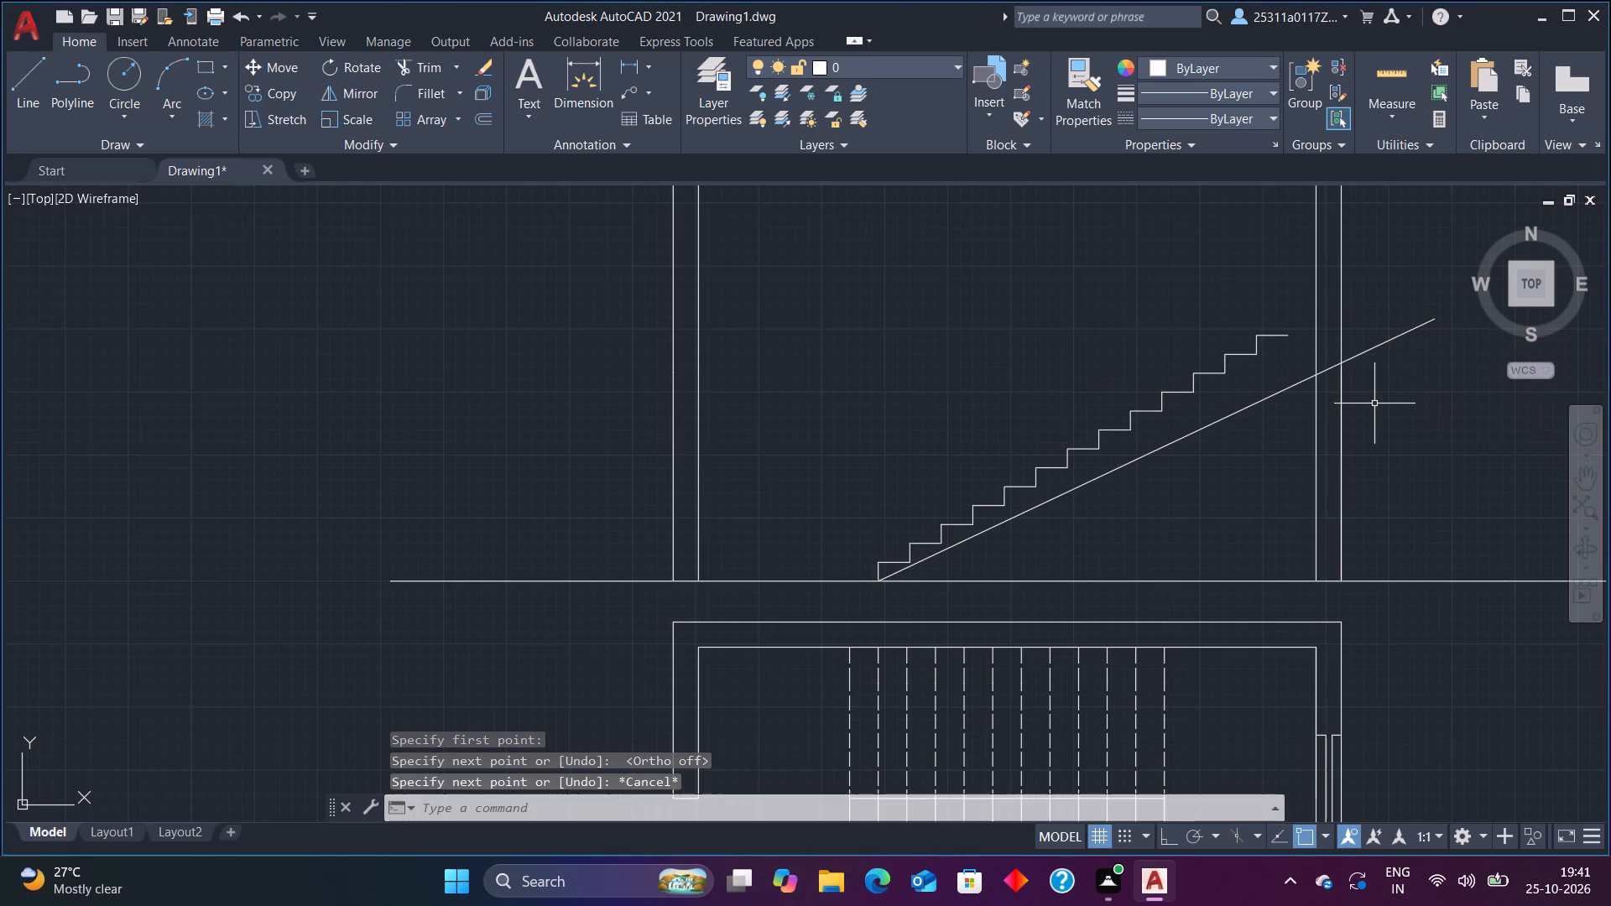
Trim the sloped underside line back to the inner face of the section's right-hand wall.
type("tr")
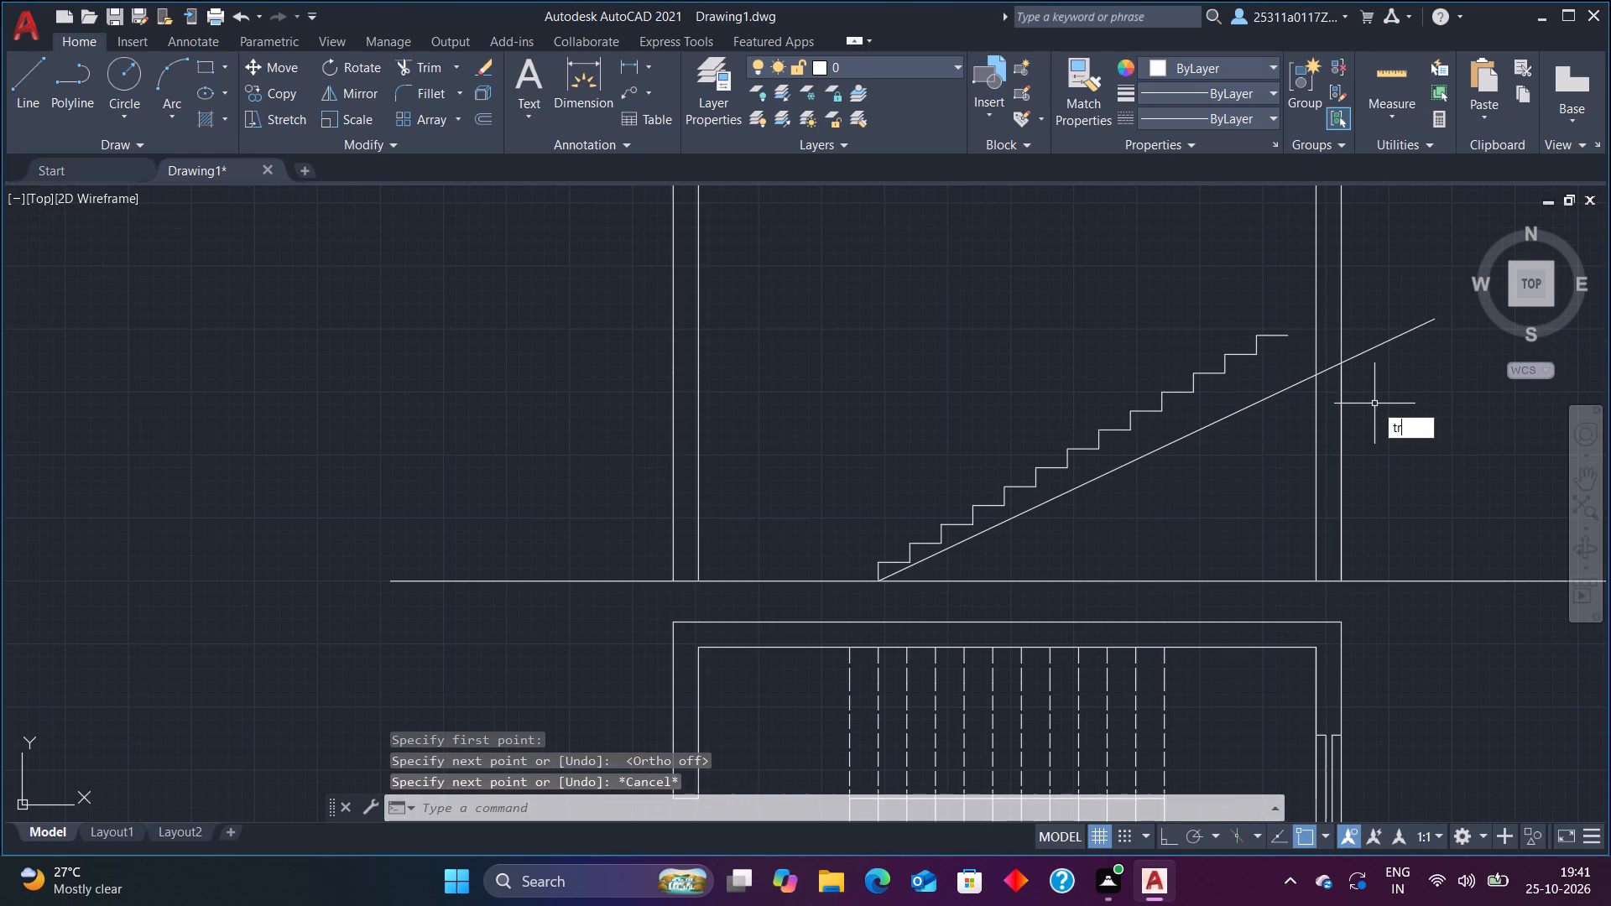
left_click(1415, 445)
left_click_drag(1392, 355, 1389, 328)
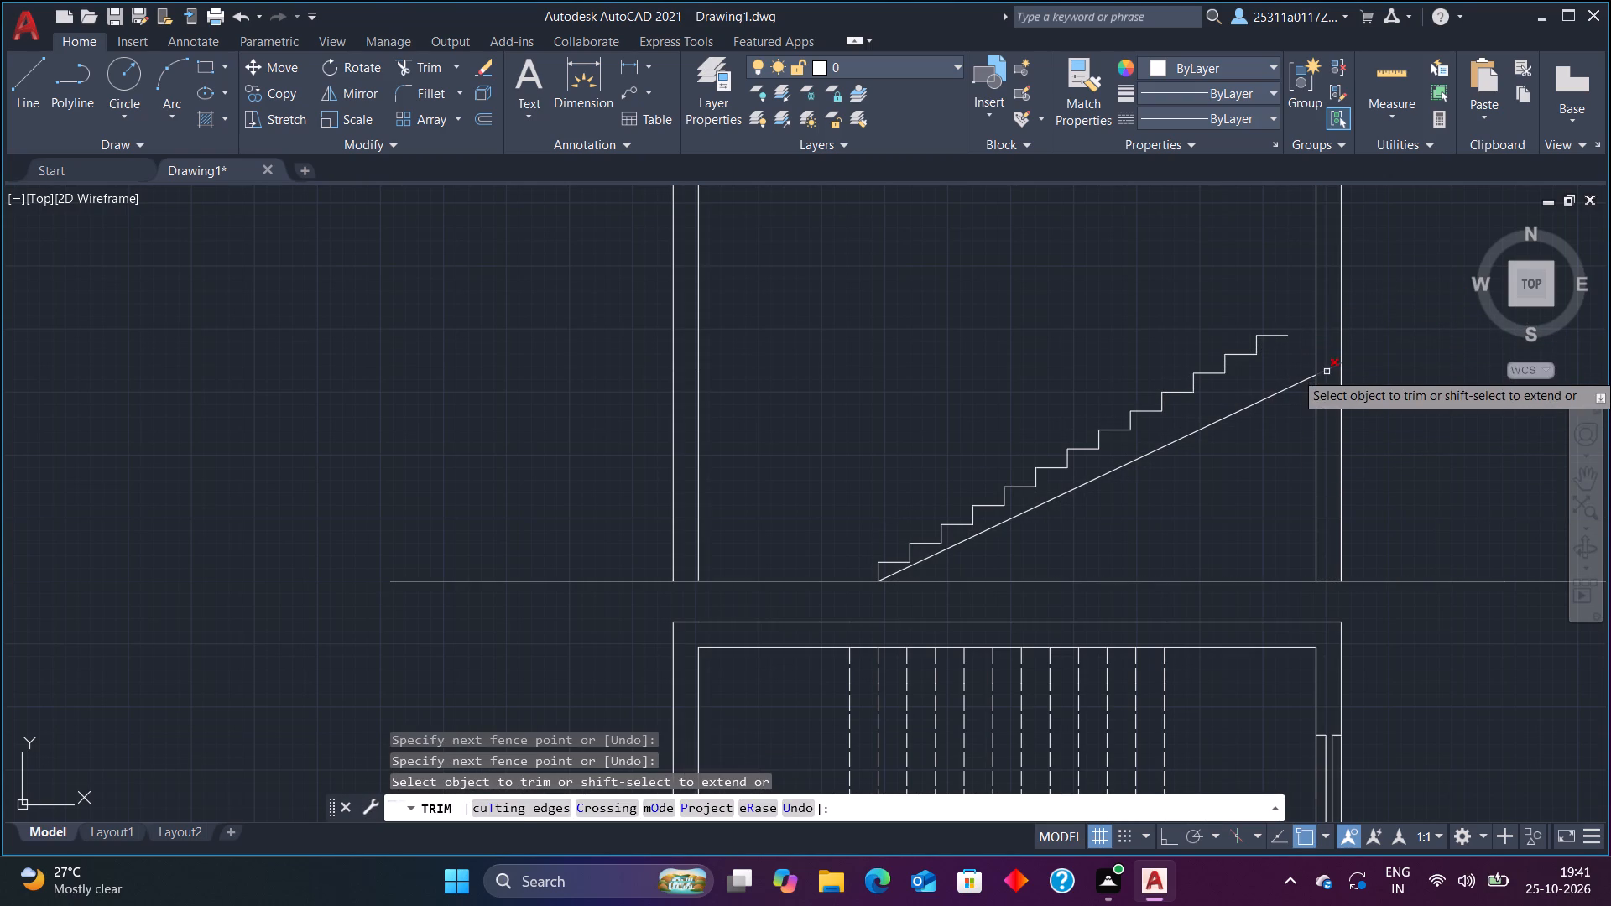
left_click(1327, 372)
Trim away the top four steps of the section's stair flight with a freehand fence.
left_click_drag(1270, 328, 1243, 347)
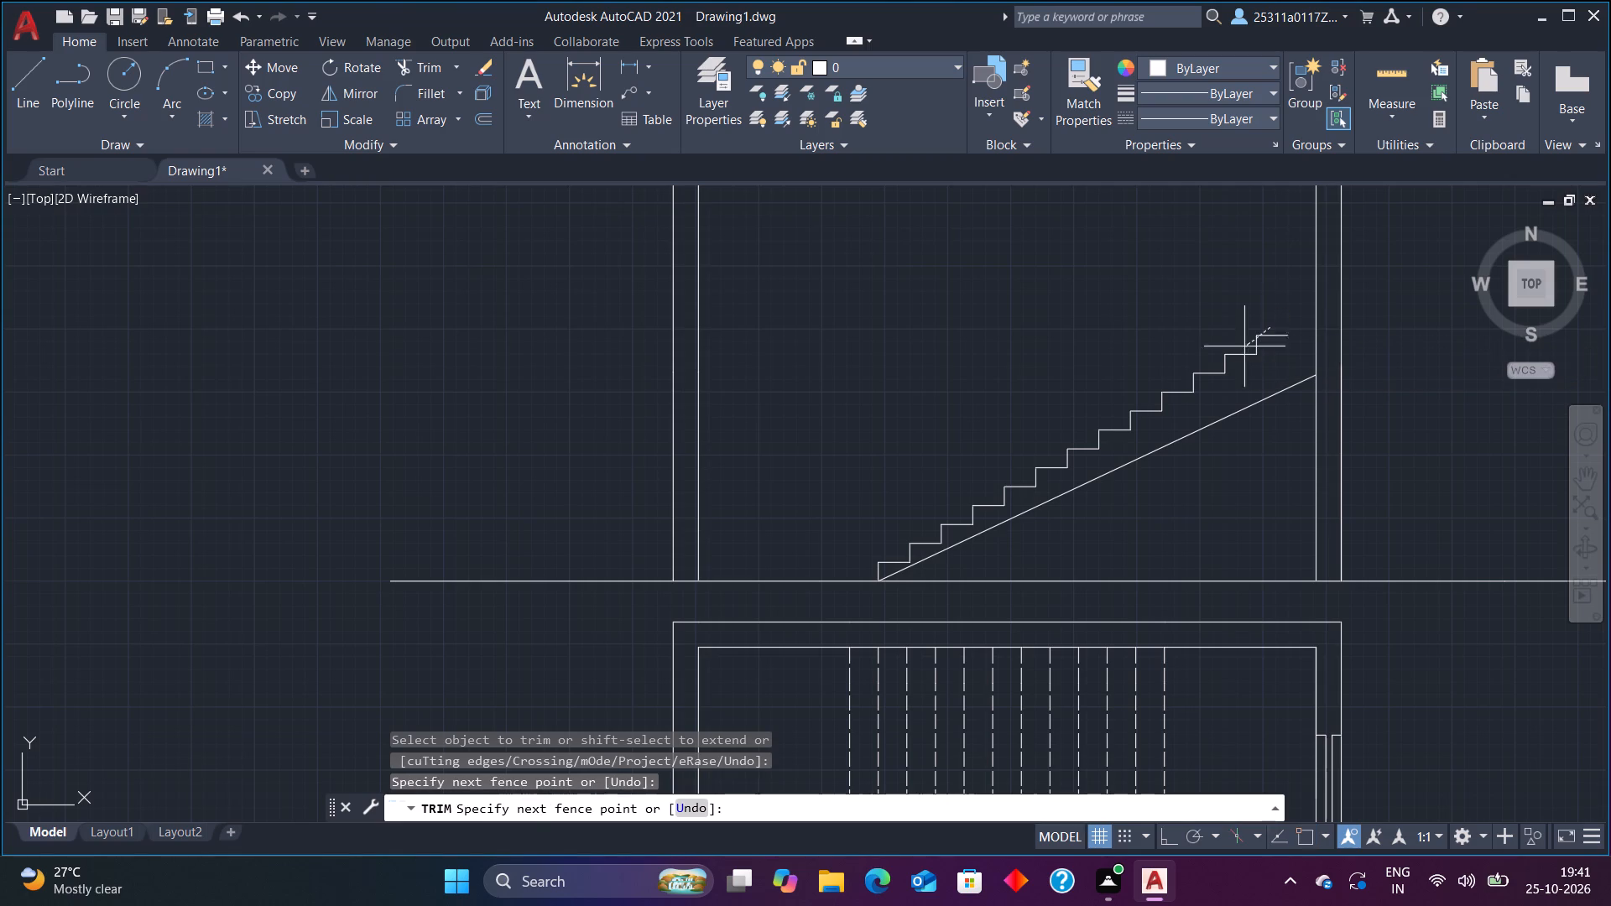
left_click_drag(1243, 347, 1155, 403)
left_click_drag(1155, 403, 1159, 403)
left_click_drag(1192, 370, 1234, 393)
scroll(1191, 370, "up", 1)
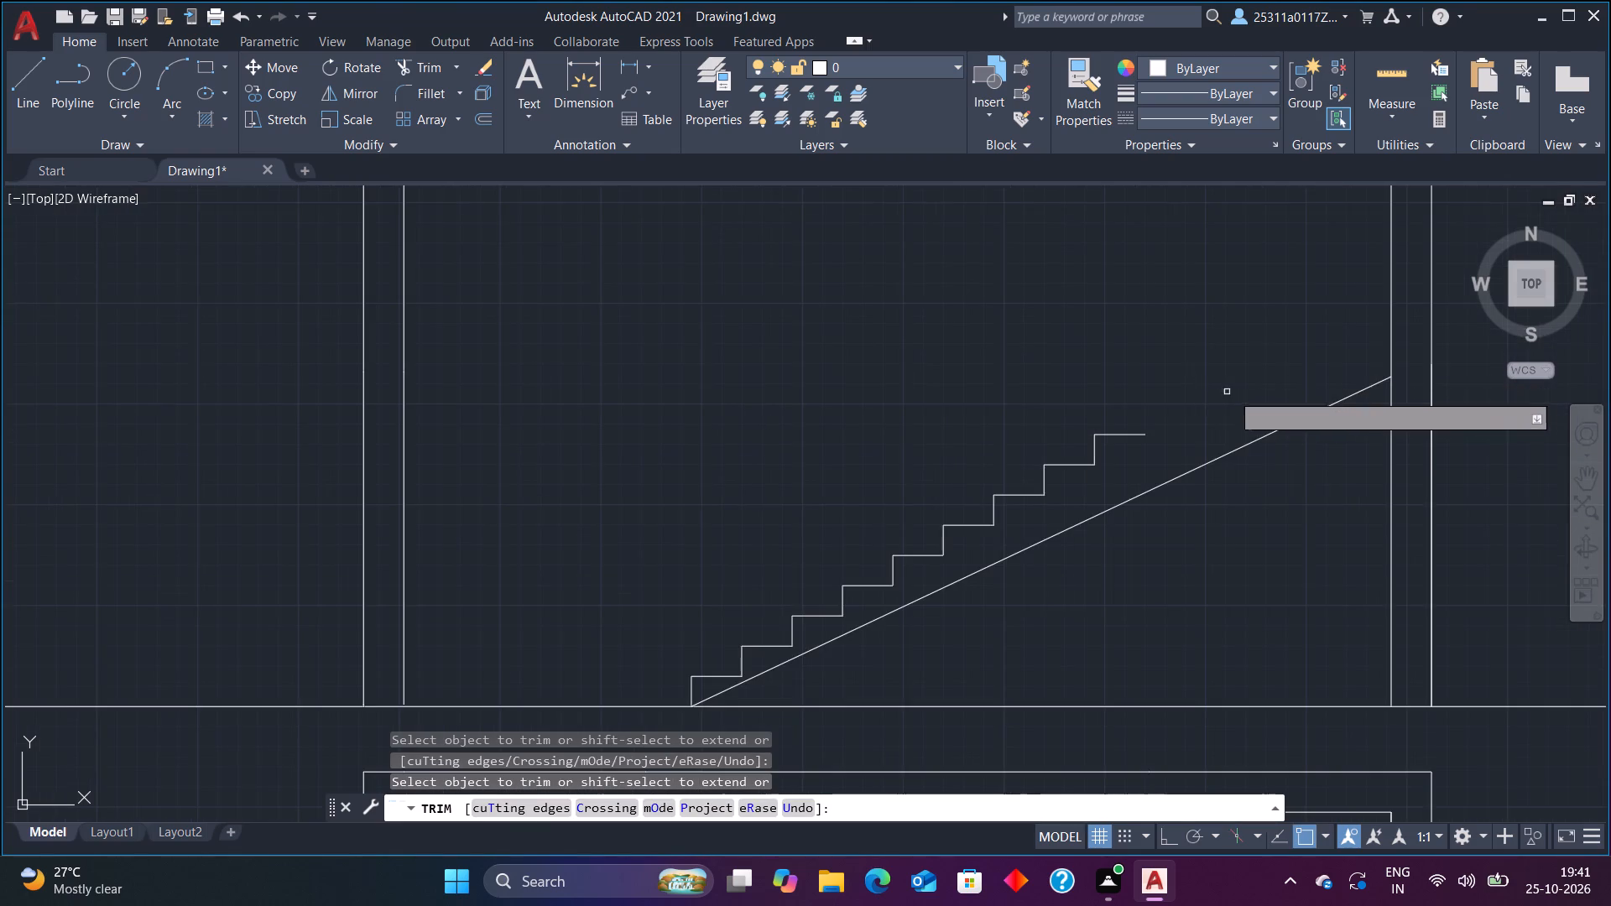
left_click_drag(1234, 393, 1240, 393)
Draw a vertical line up the right-hand wall's outer face, from the ground line to the upper end of the existing 170-unit line.
scroll(1238, 389, "down", 3)
scroll(1235, 394, "up", 2)
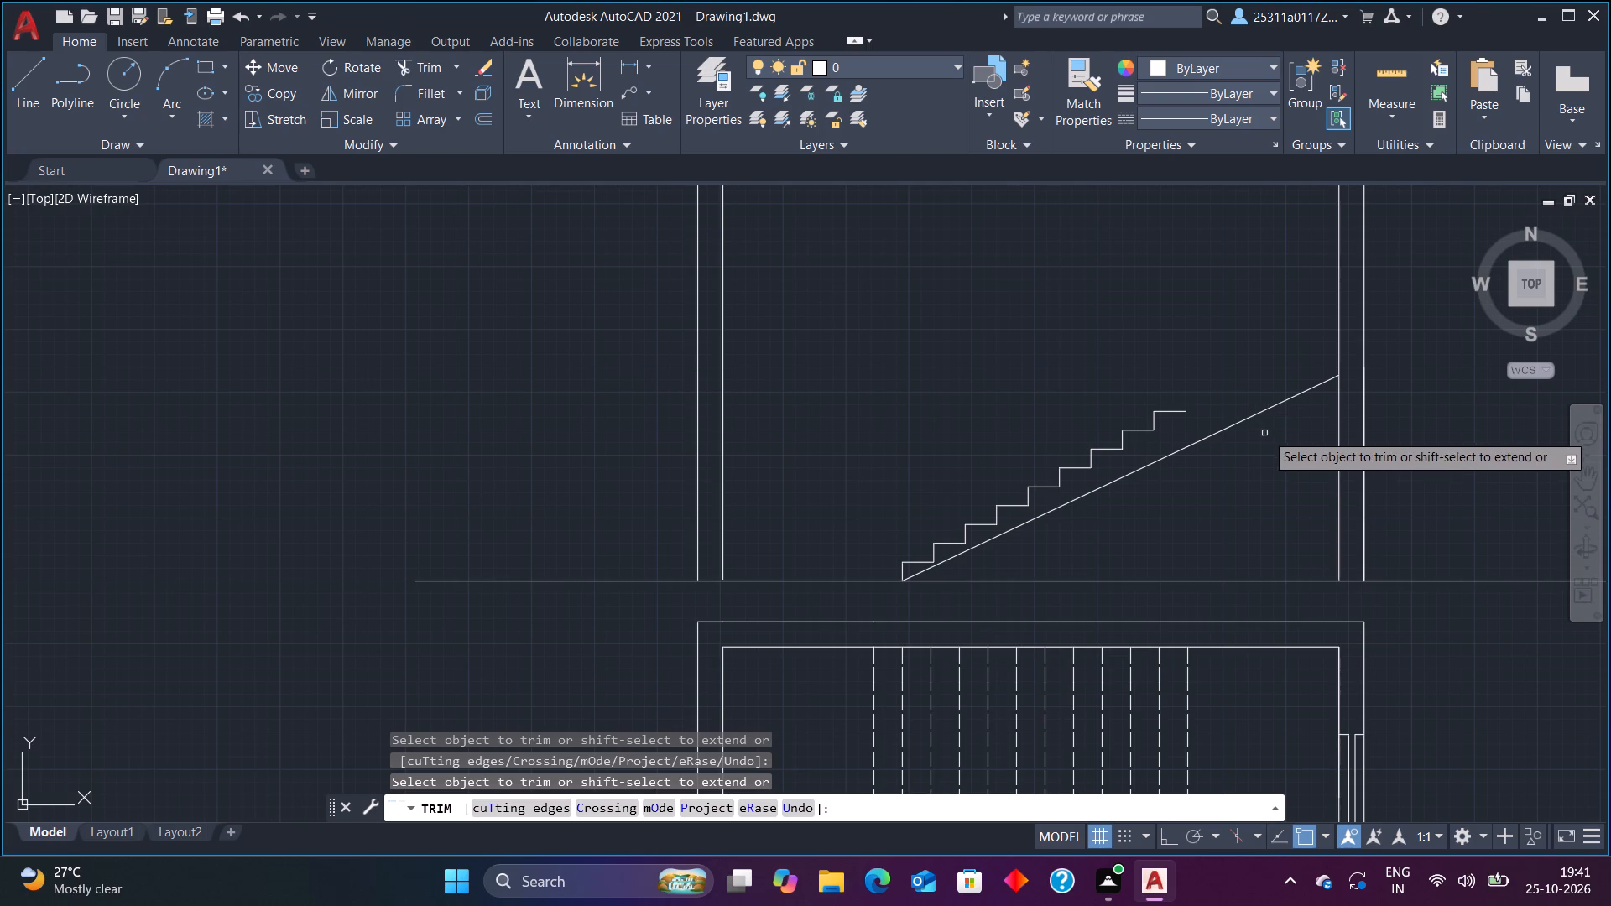
left_click(17, 104)
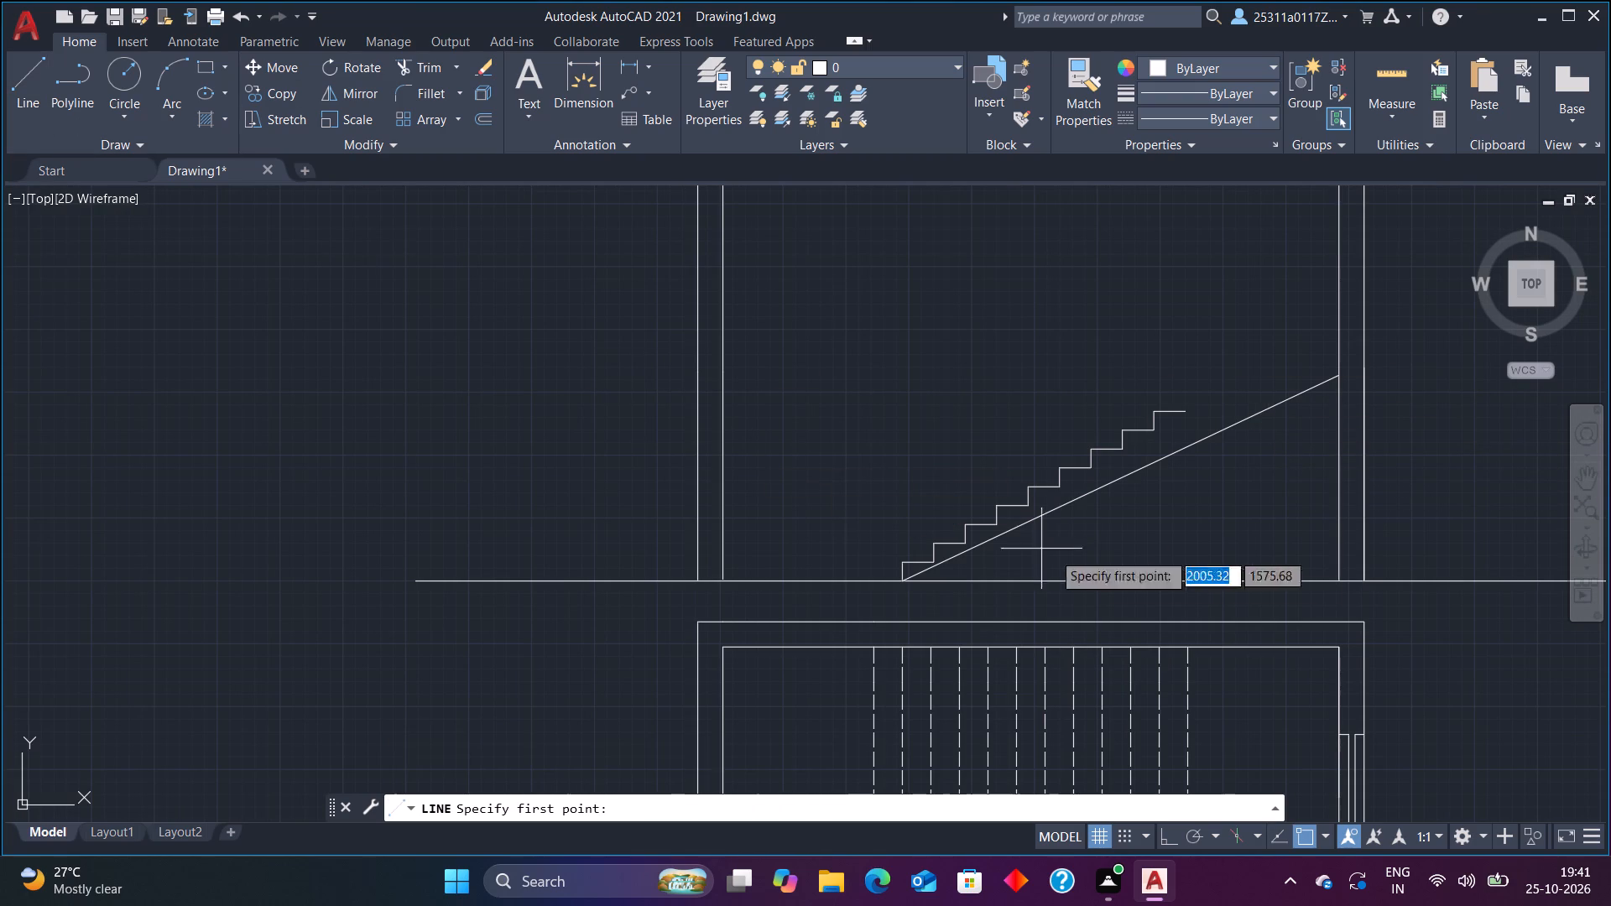
left_click(1363, 578)
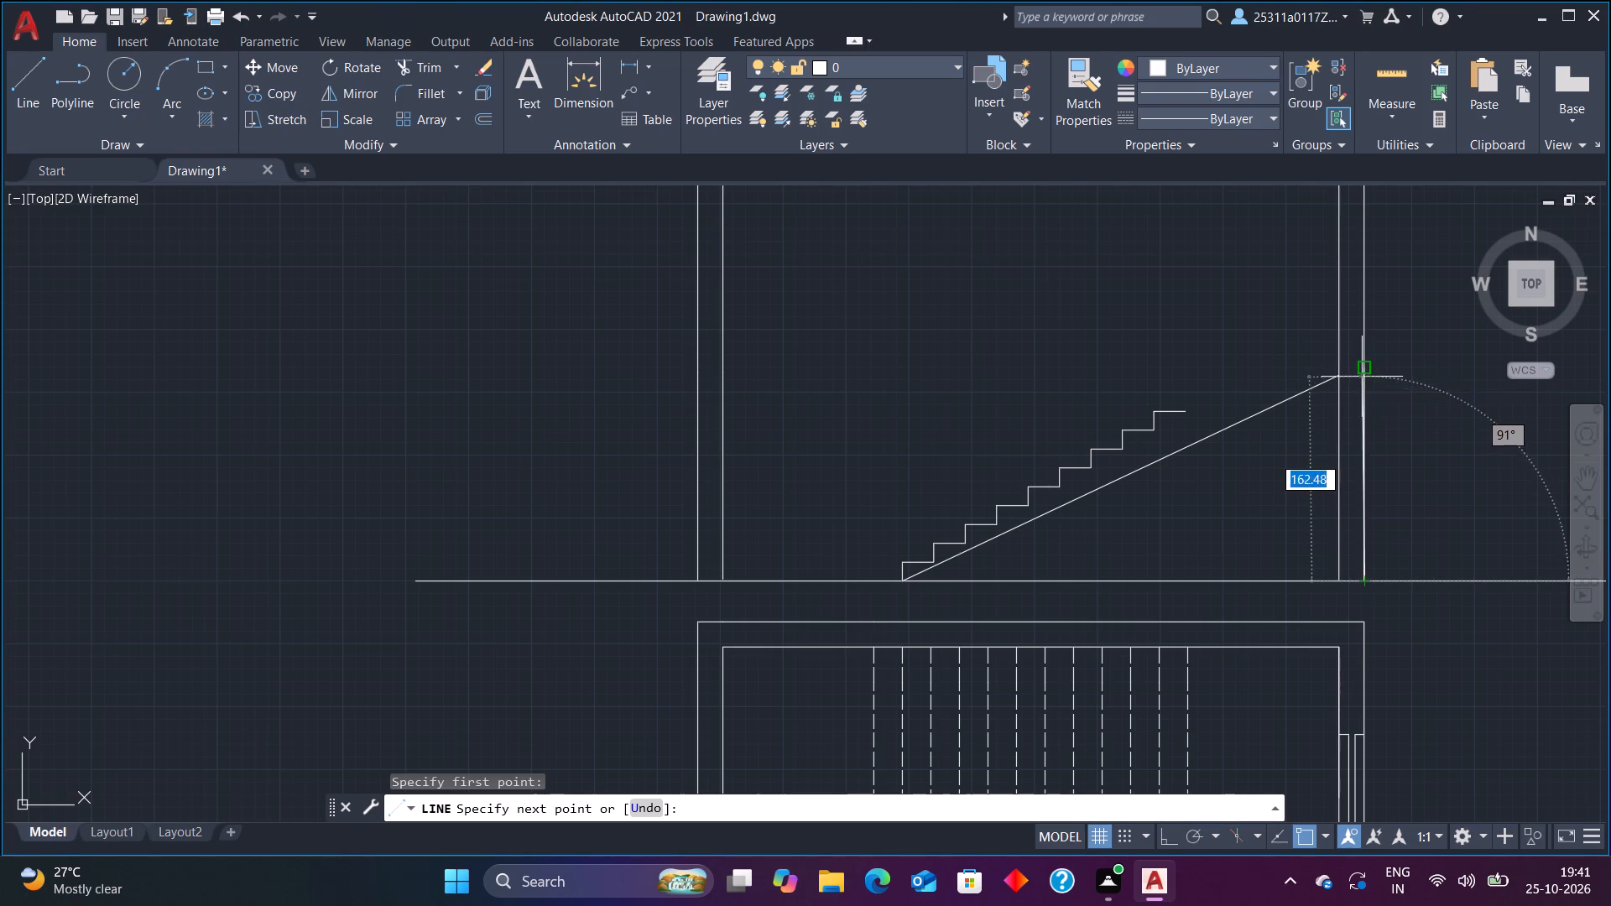
left_click(1362, 374)
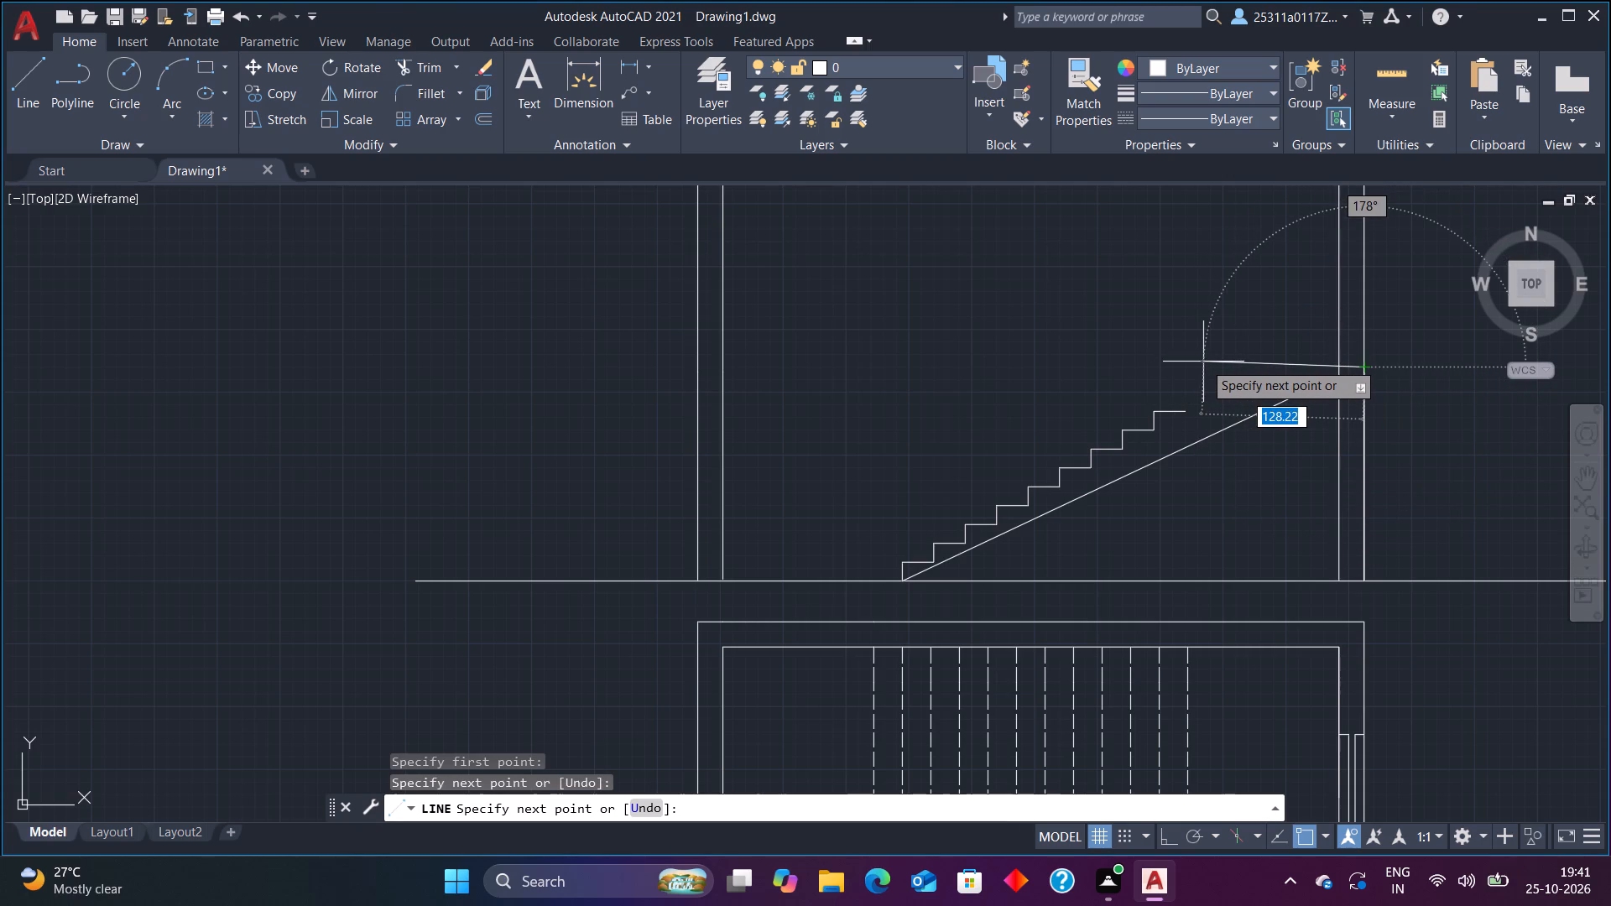
key("Escape")
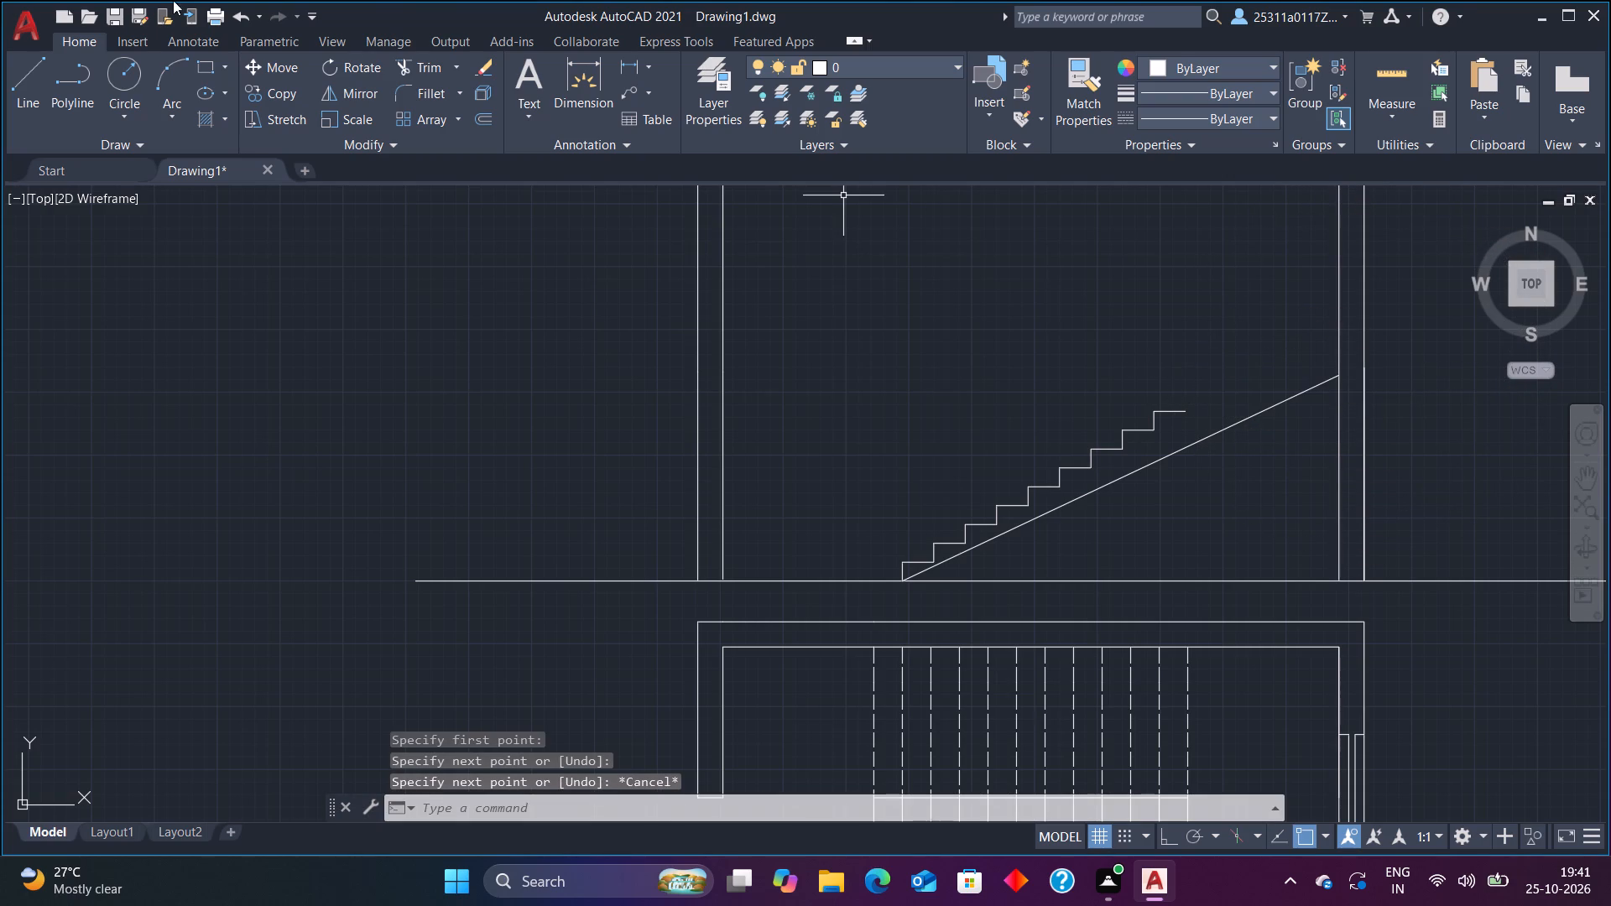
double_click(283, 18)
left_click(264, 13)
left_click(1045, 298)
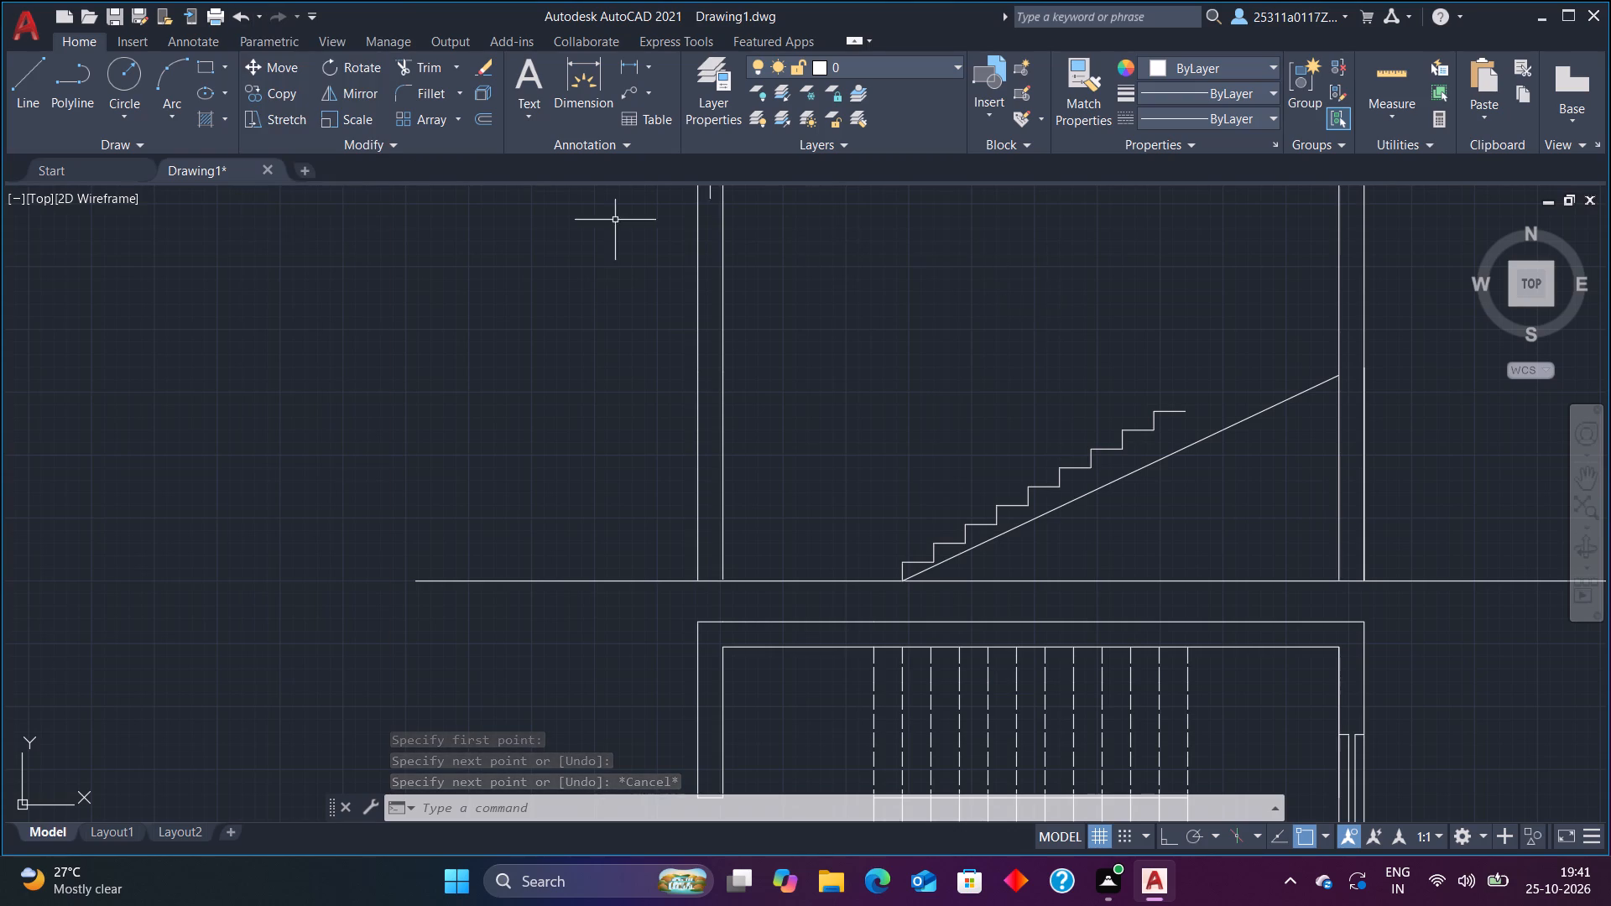
Start a line on the ground line at the right-hand wall's outer face and run it up to the 170-unit line's end, with Ortho on.
left_click(15, 98)
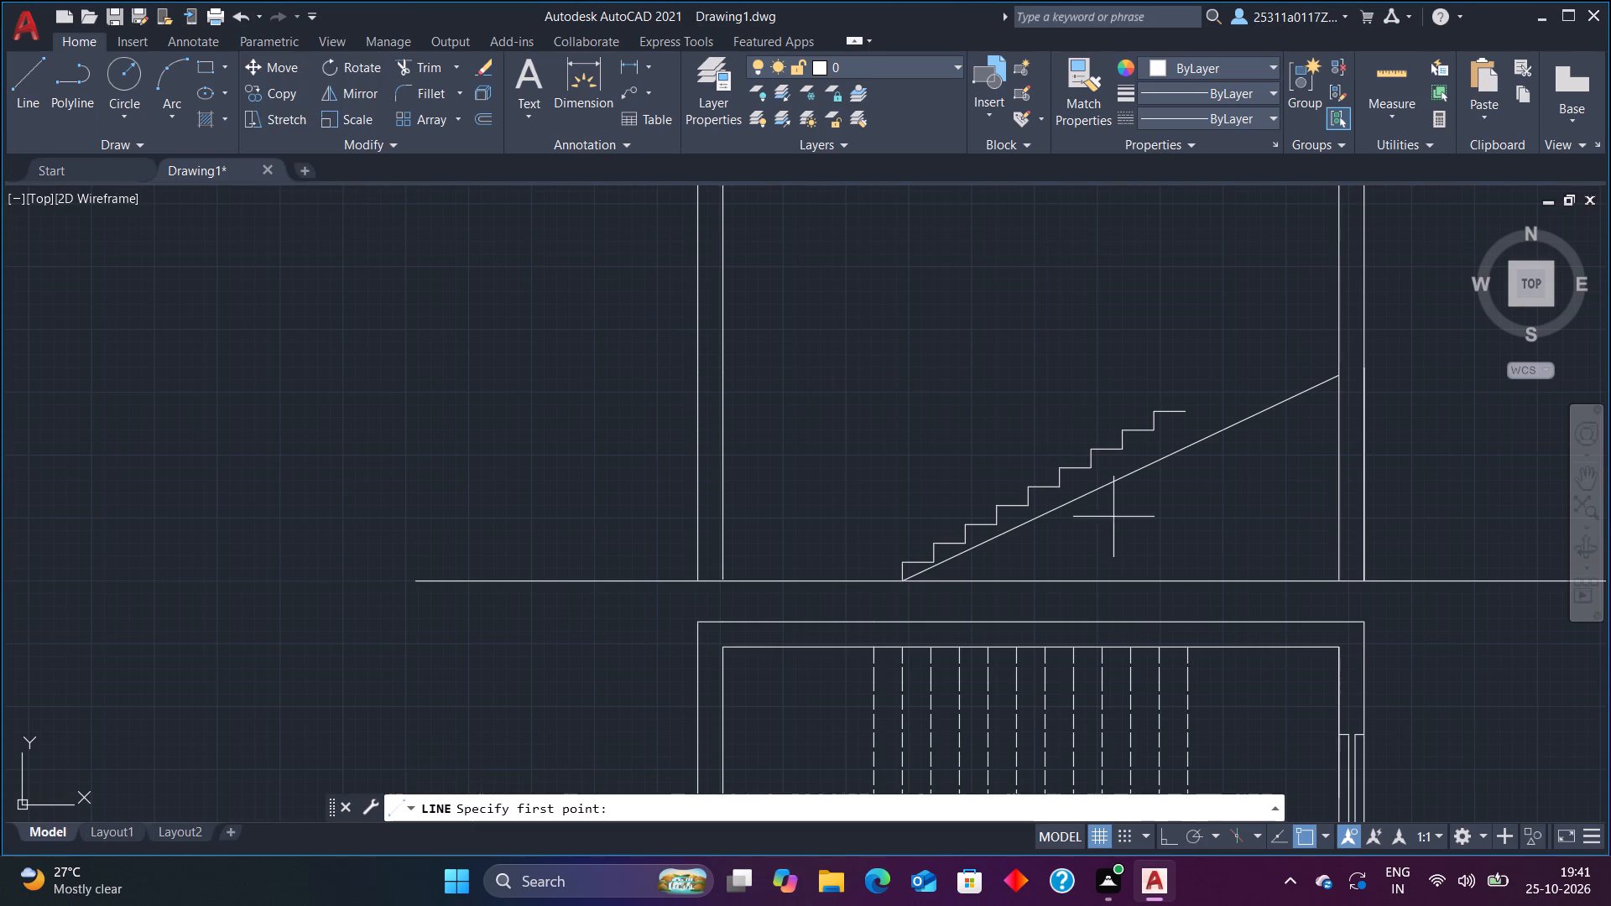
left_click(1363, 580)
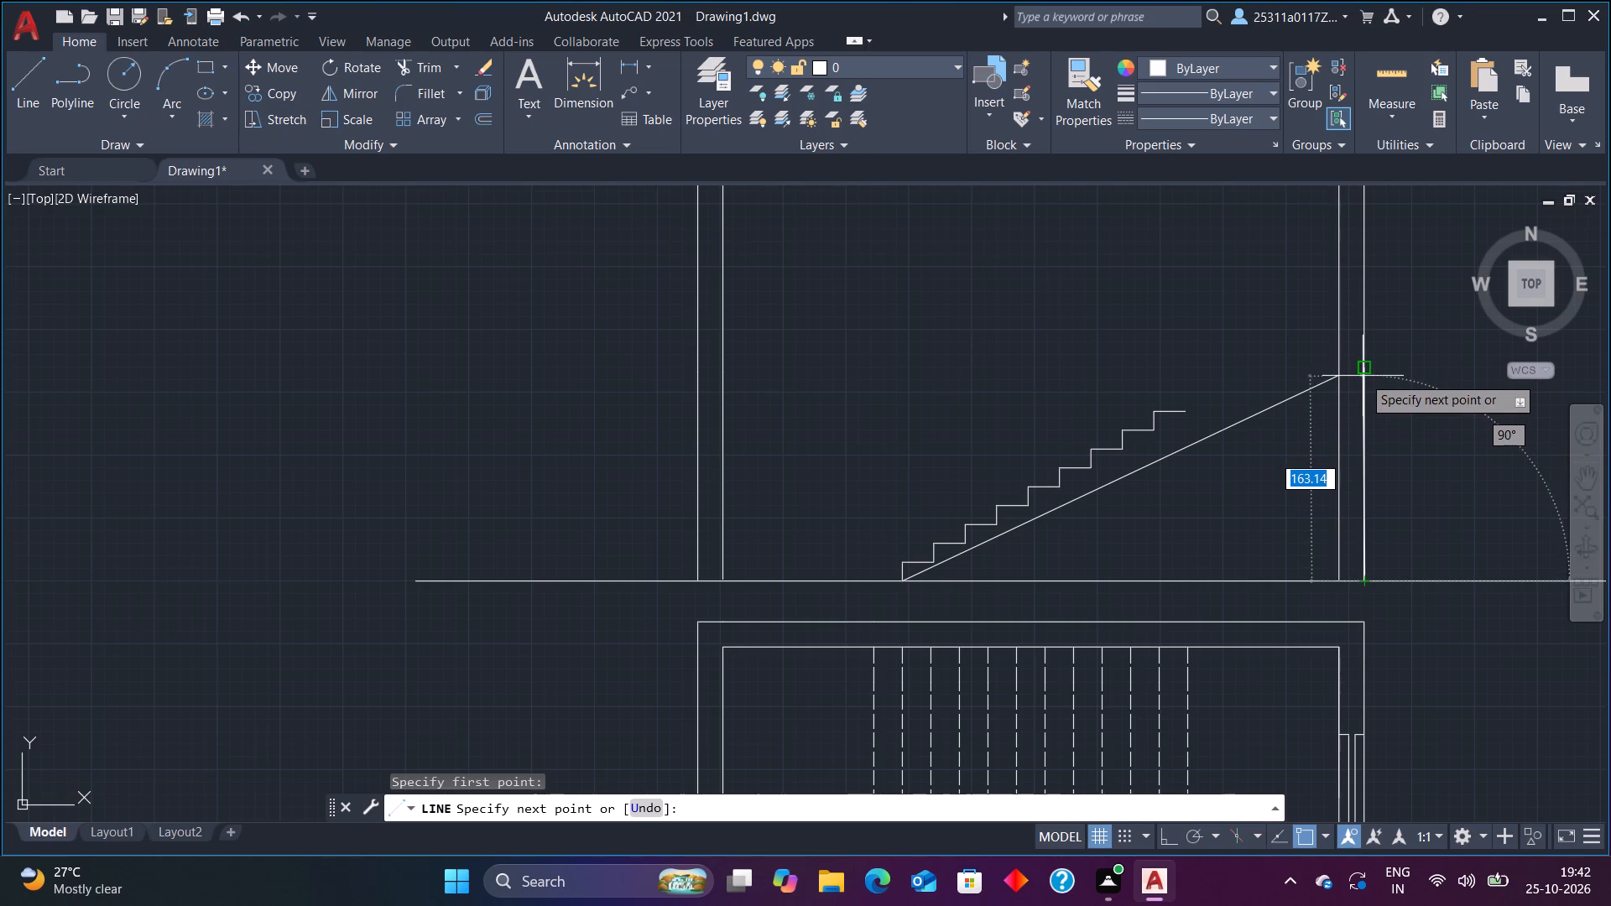
scroll(1371, 379, "up", 3)
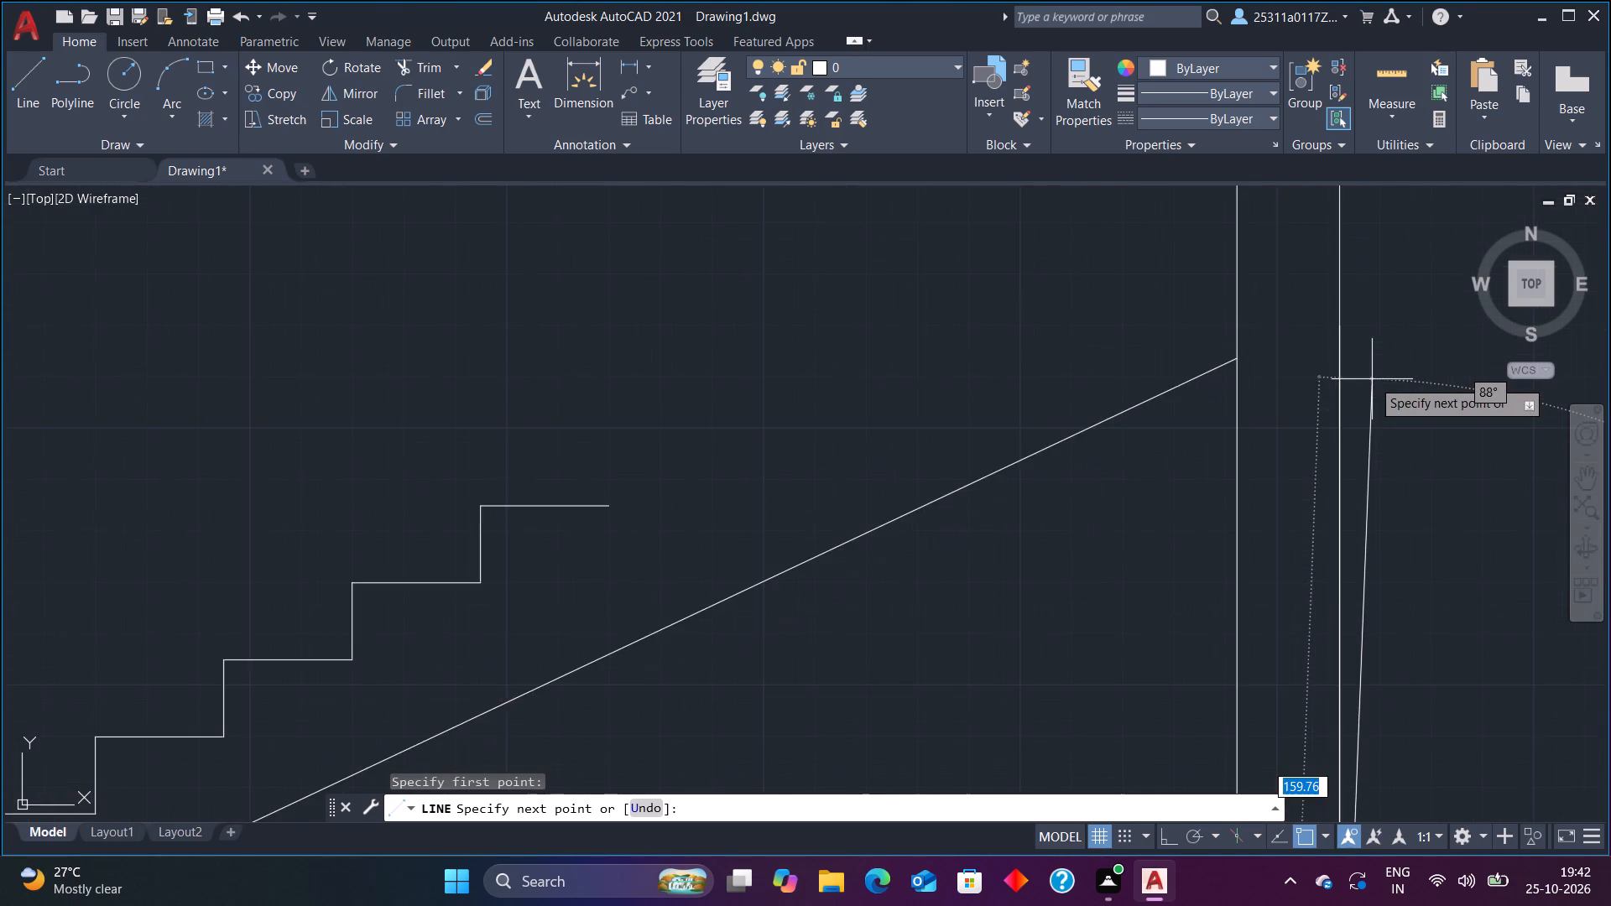
scroll(1372, 379, "up", 2)
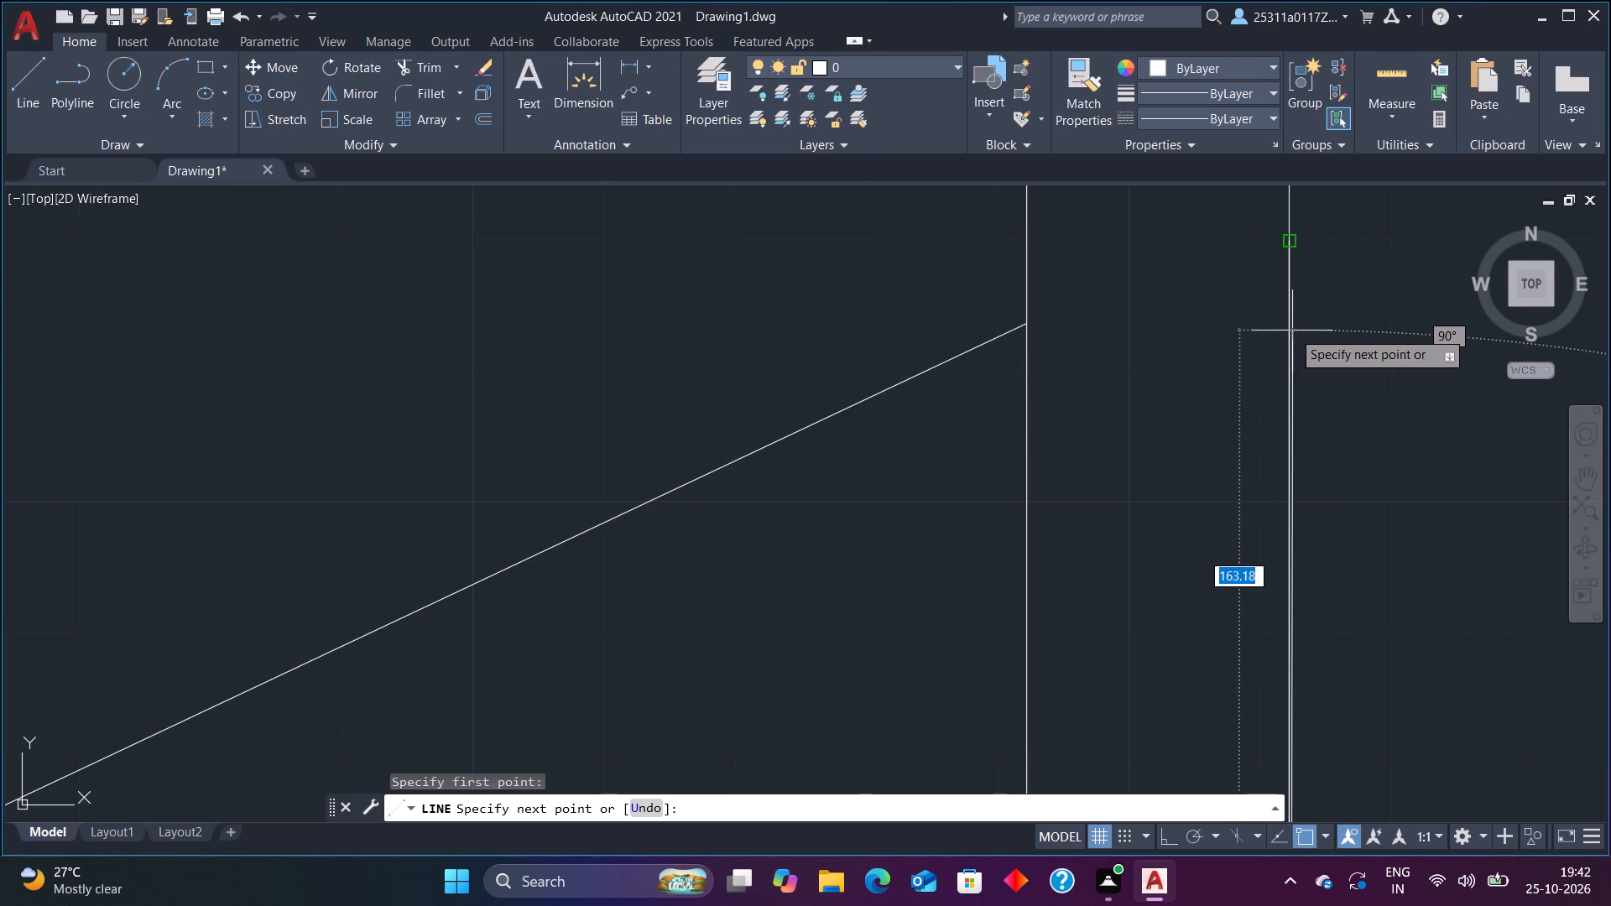
left_click(1162, 833)
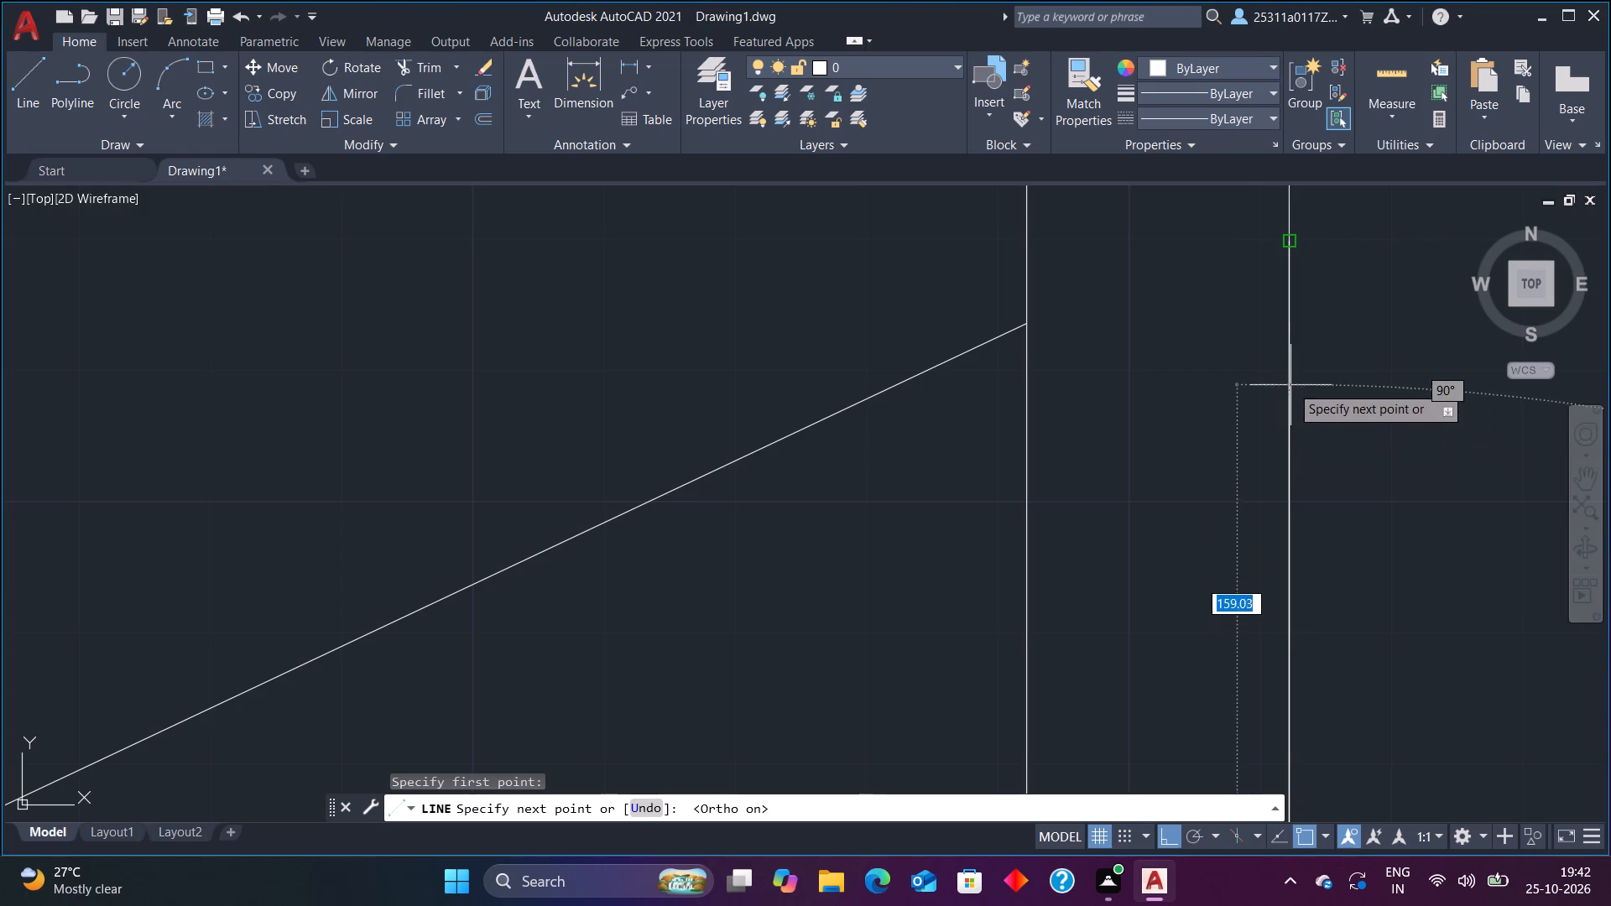
left_click(1287, 306)
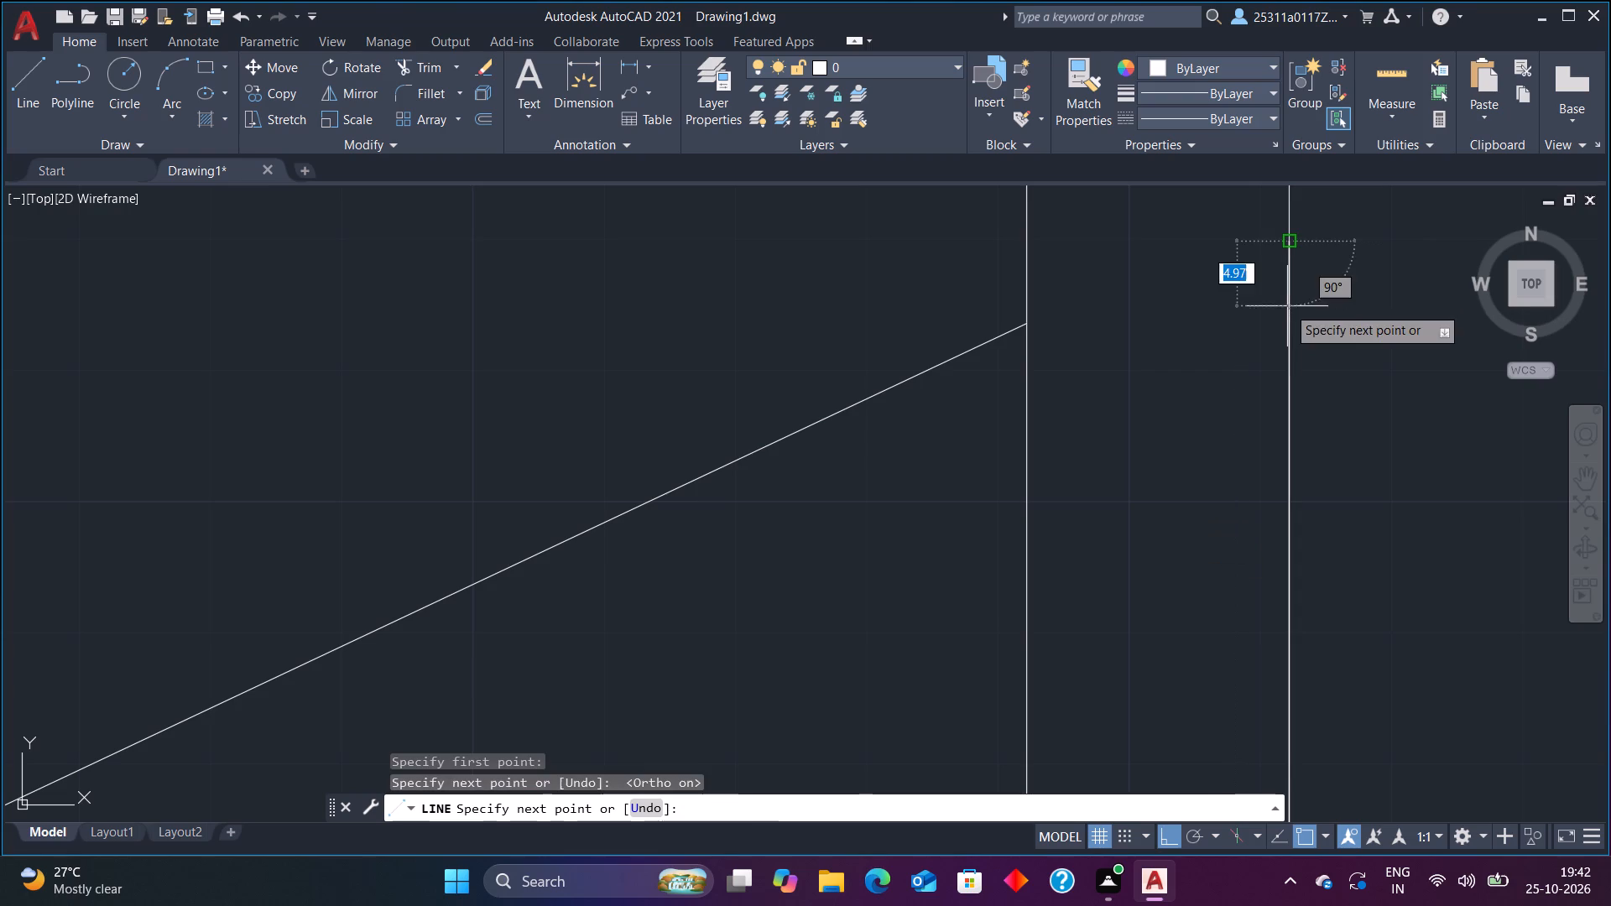
Continue into a landing outline: about 112 units toward the stair, 12 units down, and about 119 units back past the wall's outer face.
scroll(1108, 395, "down", 2)
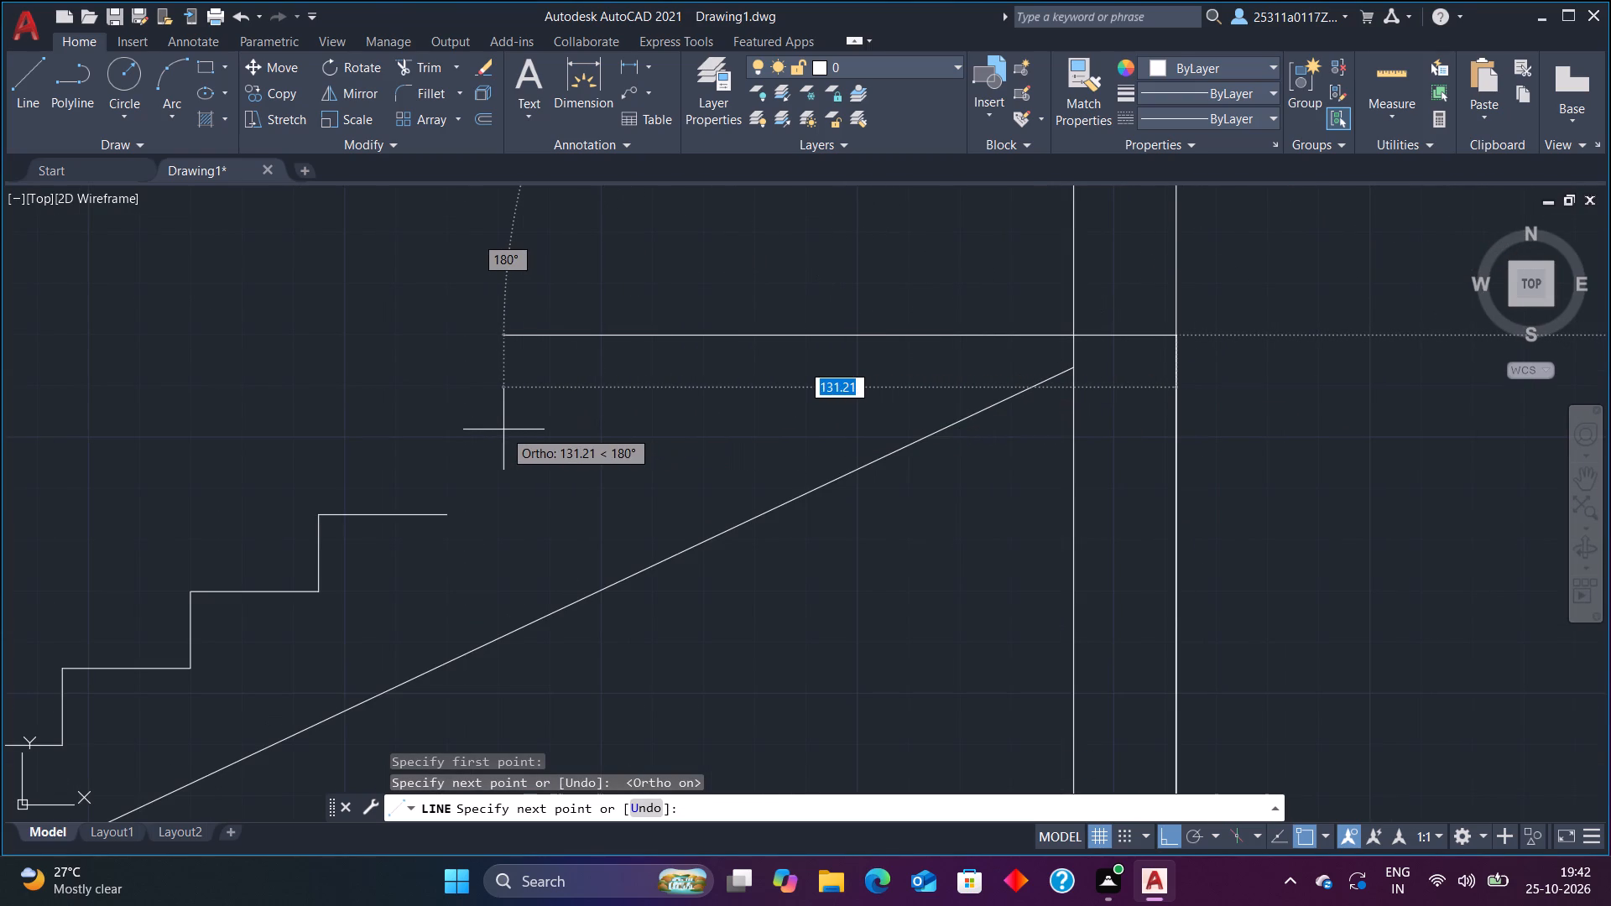
left_click(602, 434)
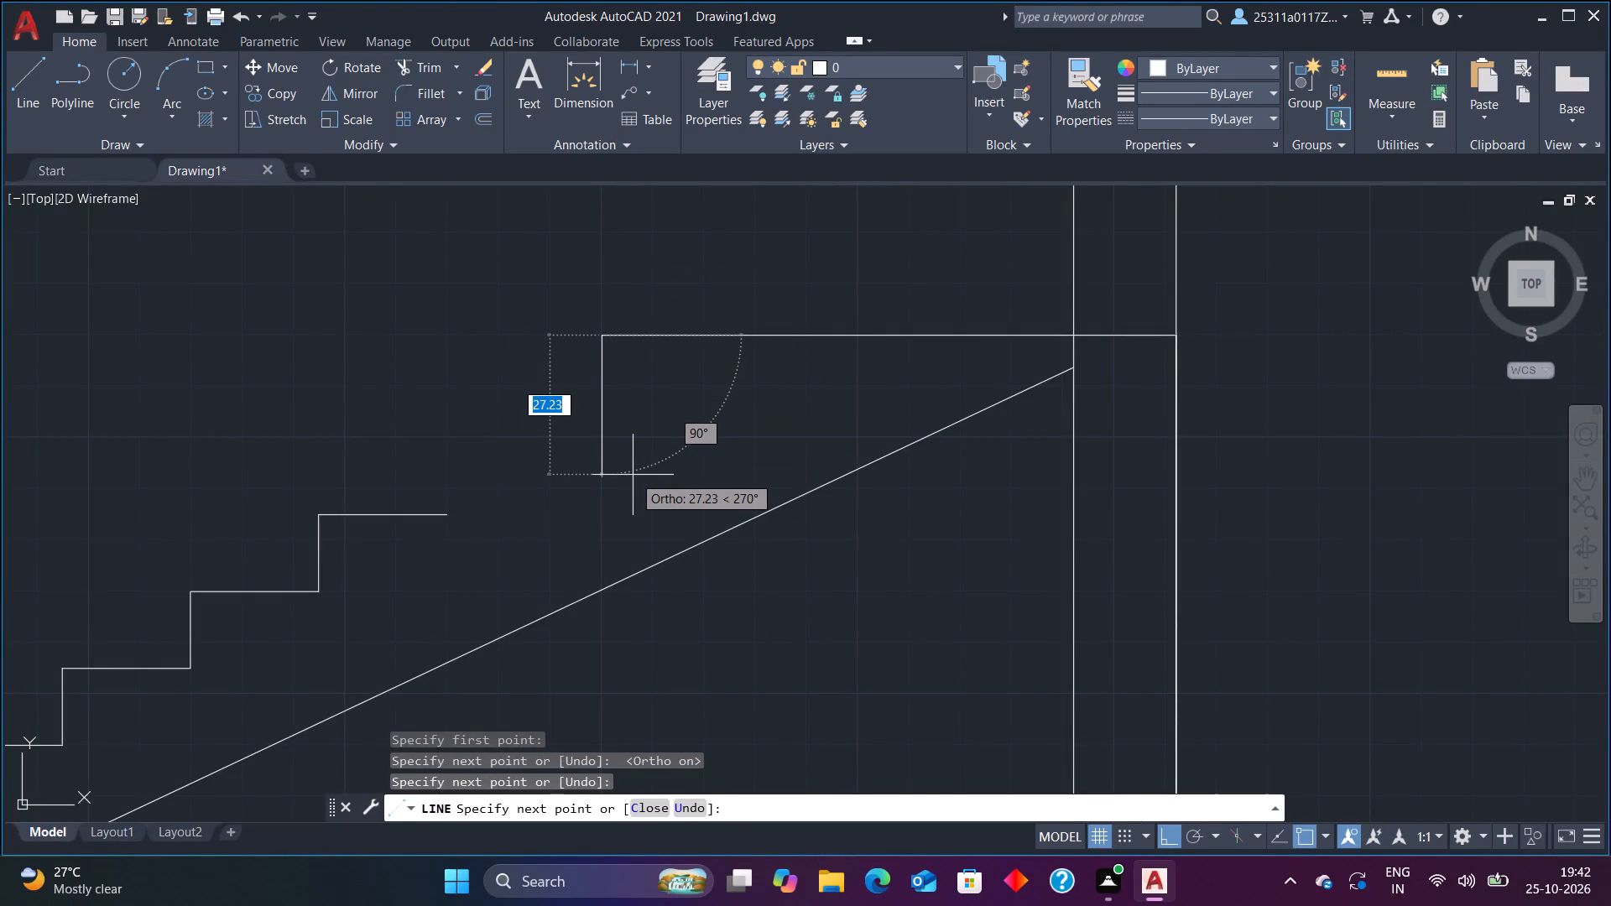
type("12")
key("Return")
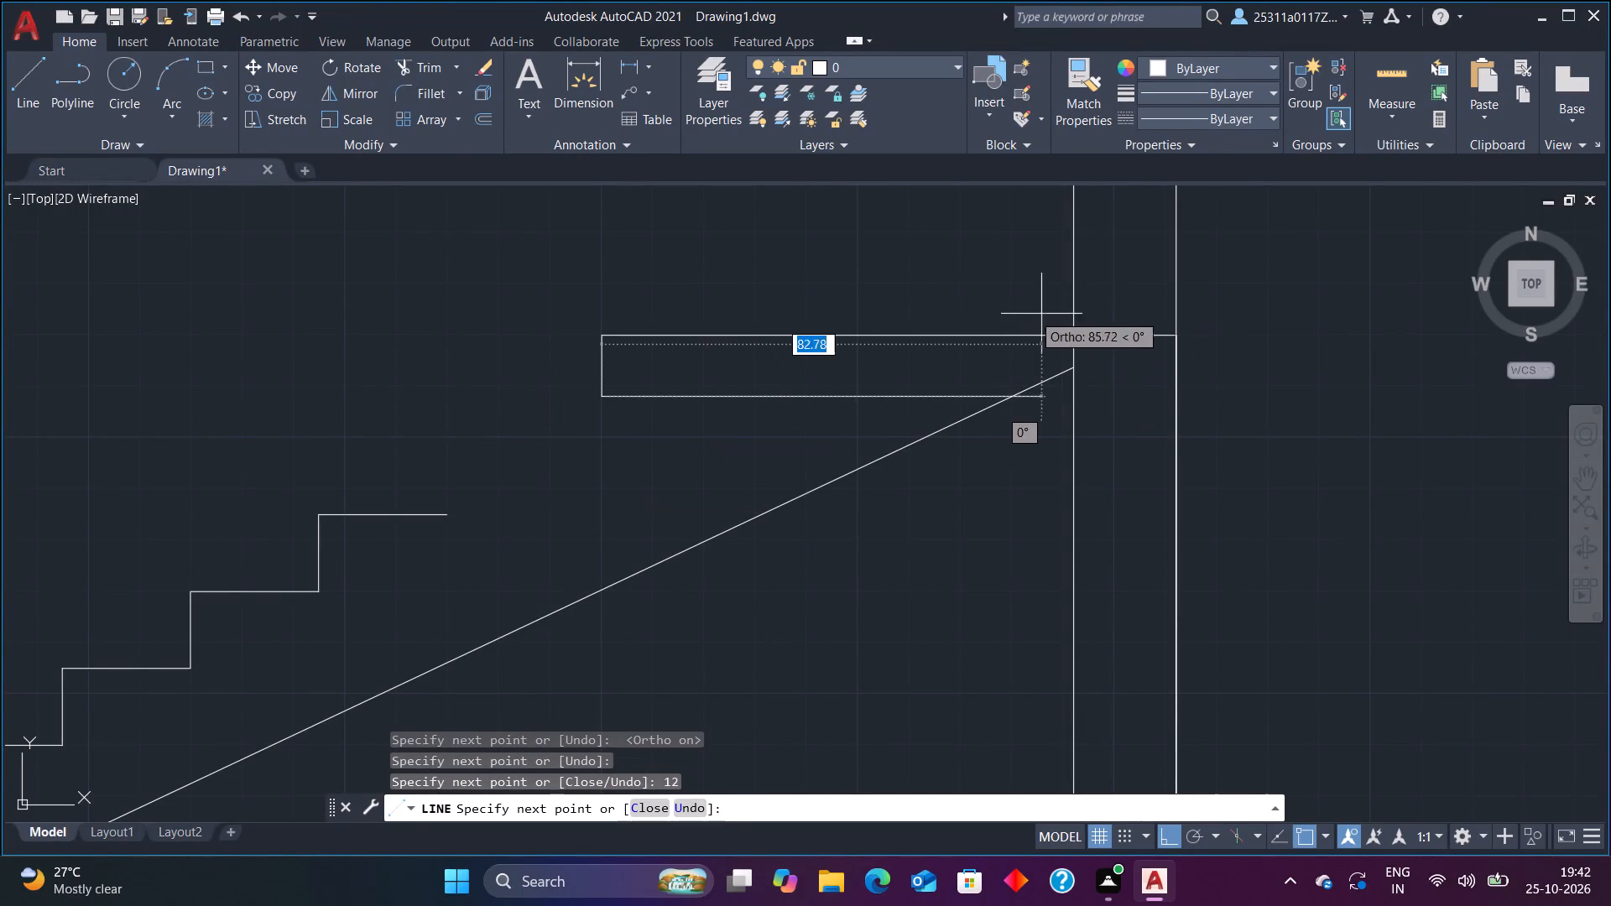
scroll(963, 312, "up", 2)
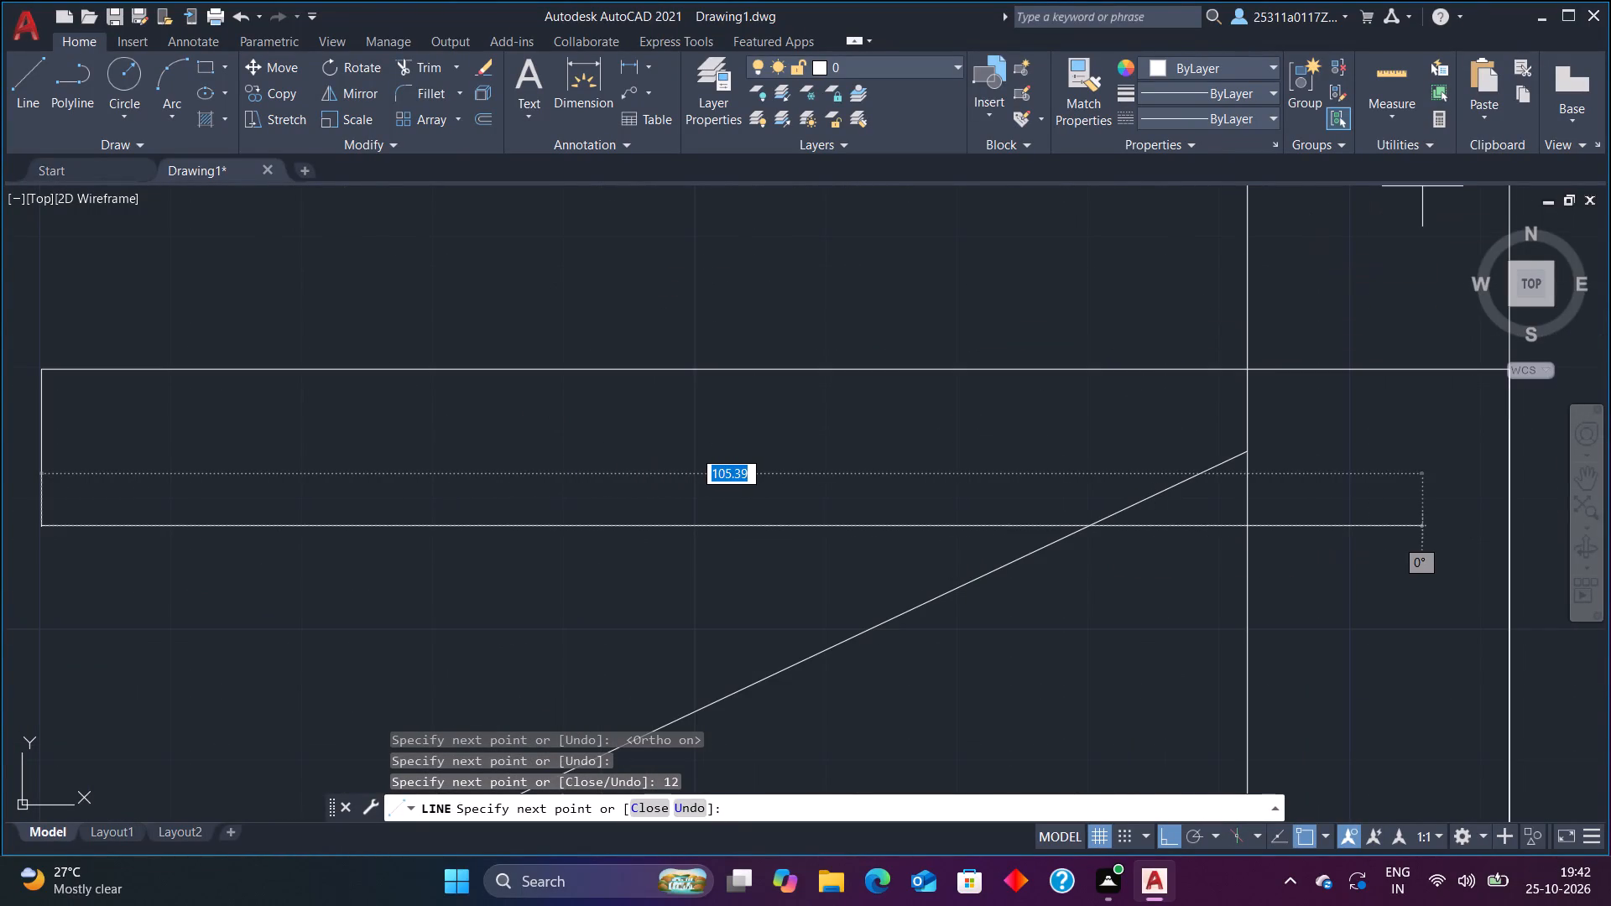
scroll(1438, 184, "down", 2)
scroll(1361, 206, "down", 1)
scroll(1374, 295, "down", 1)
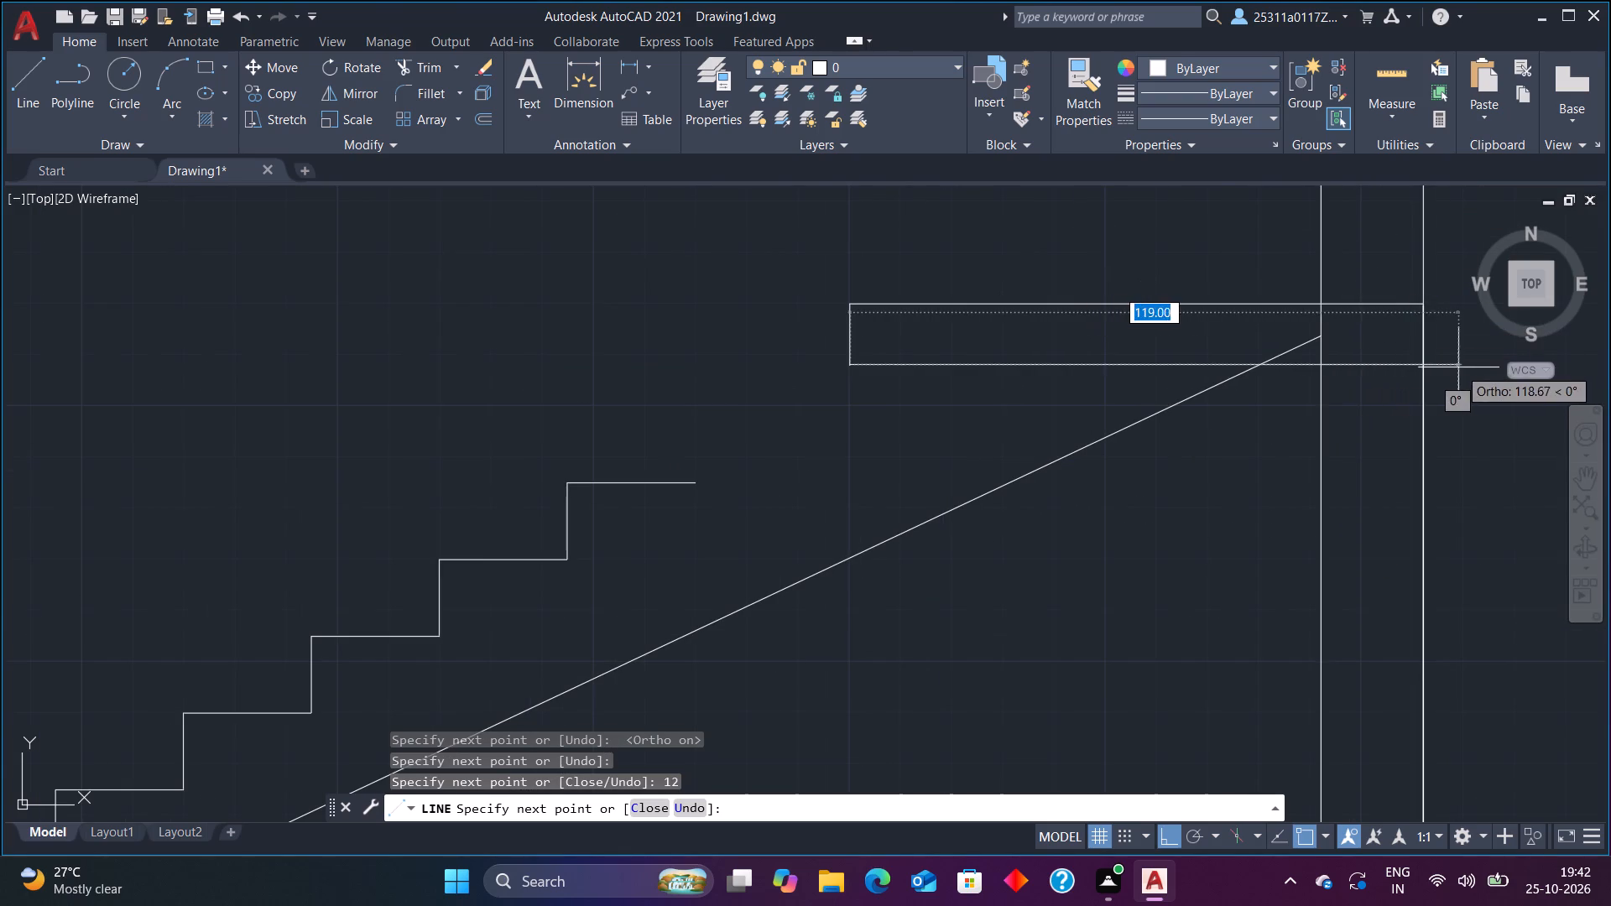
left_click(1459, 367)
key("Escape")
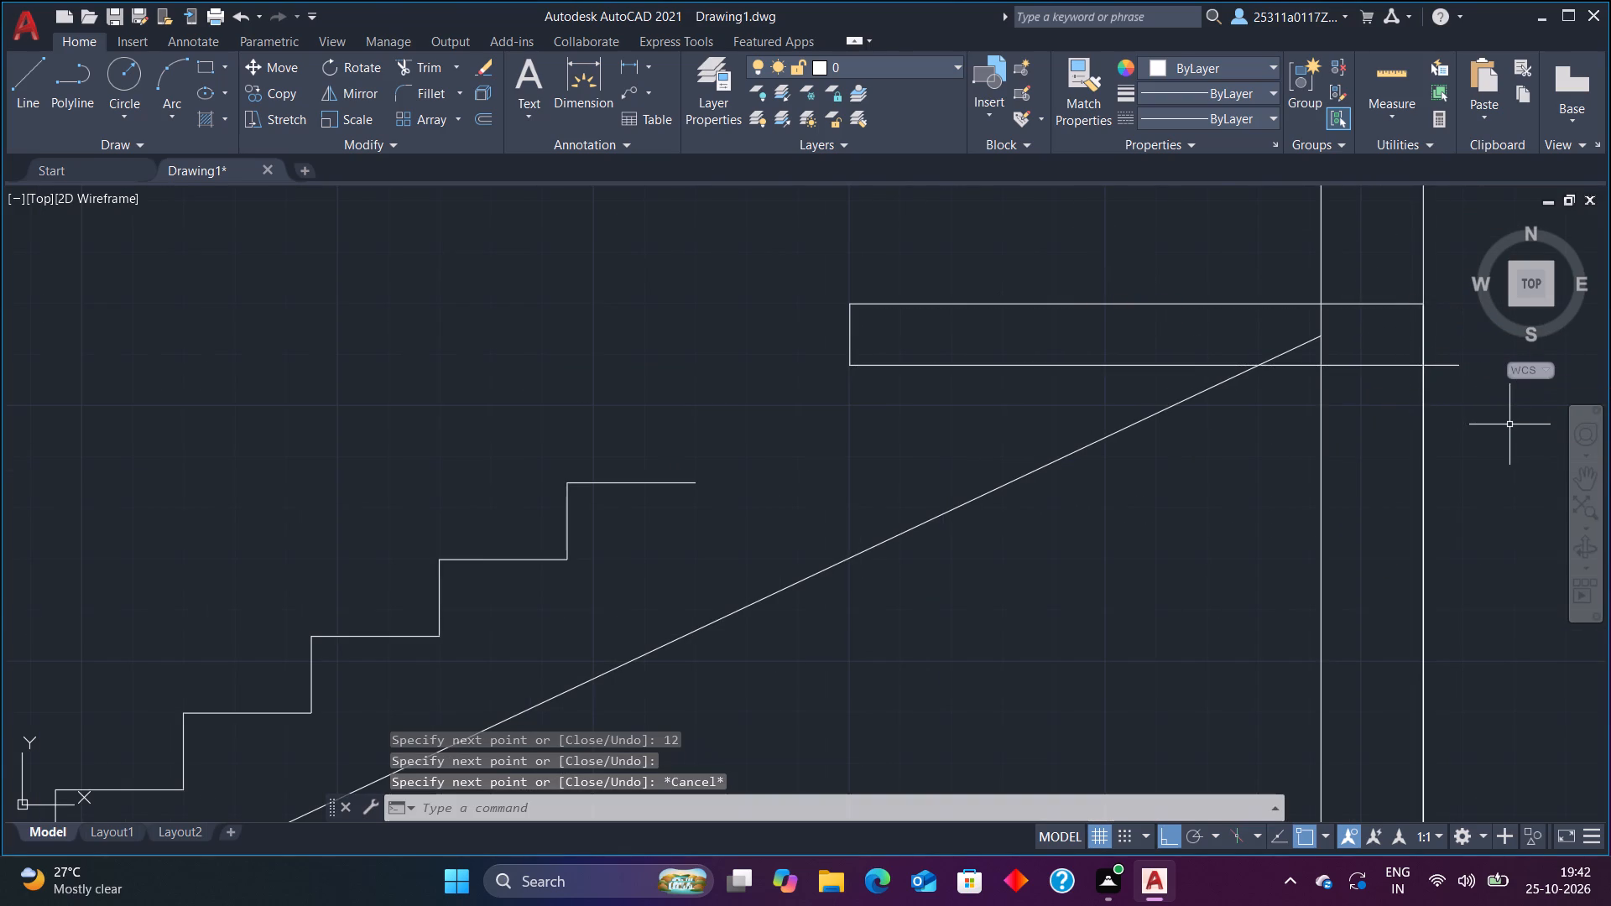
Trim the landing's lower edge at the wall's outer face and the sloped underside line at the landing's lower edge.
type("tr")
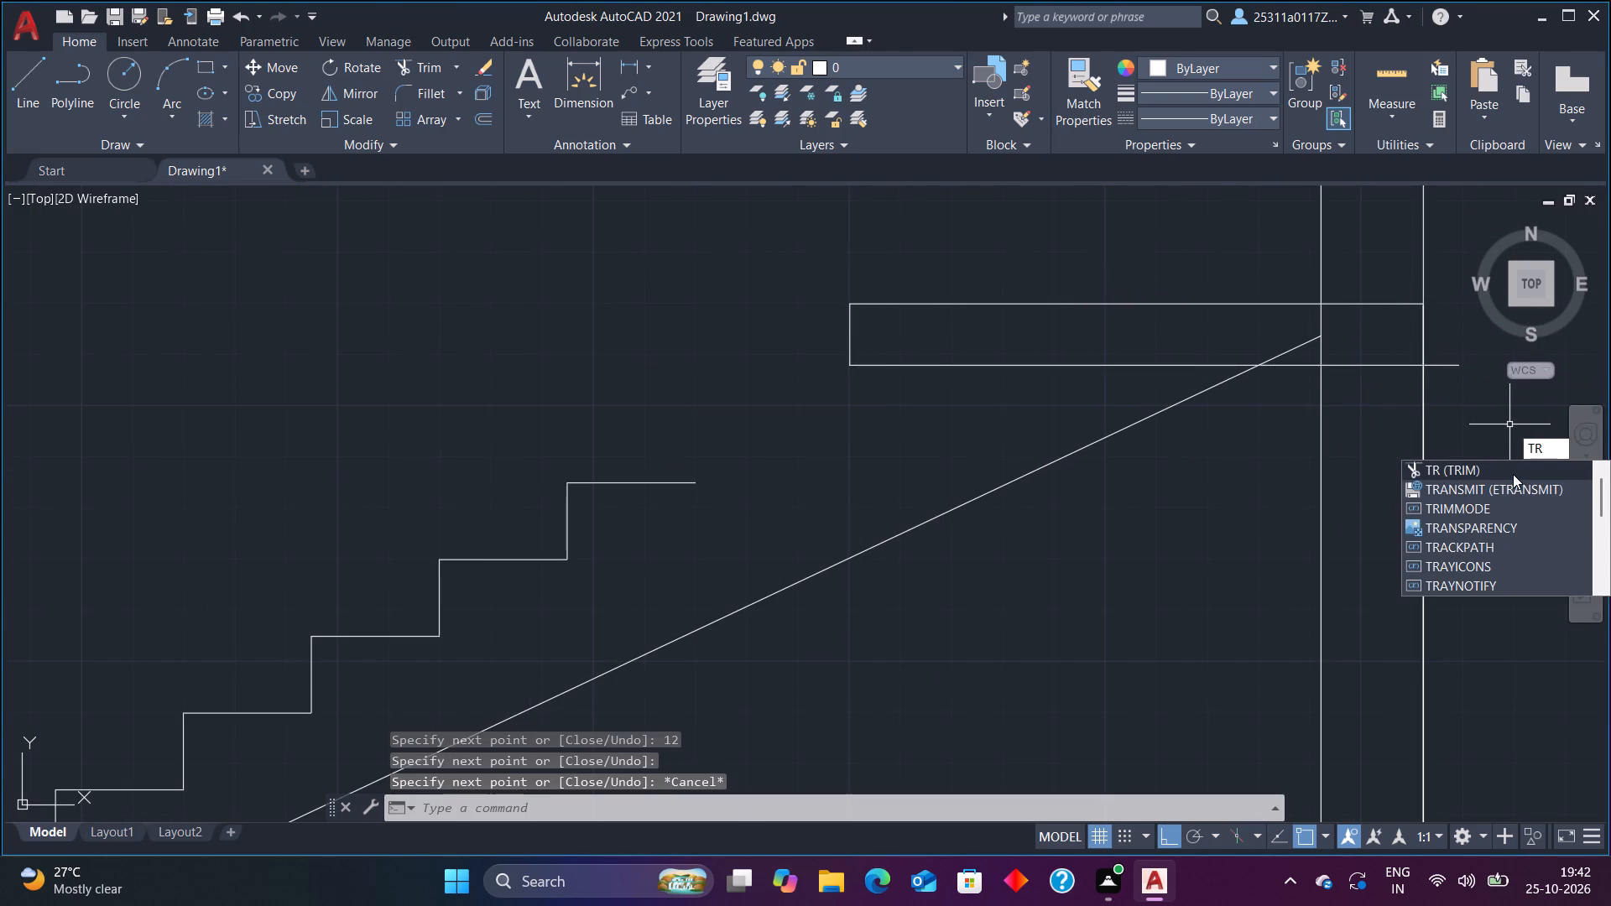
left_click(1509, 472)
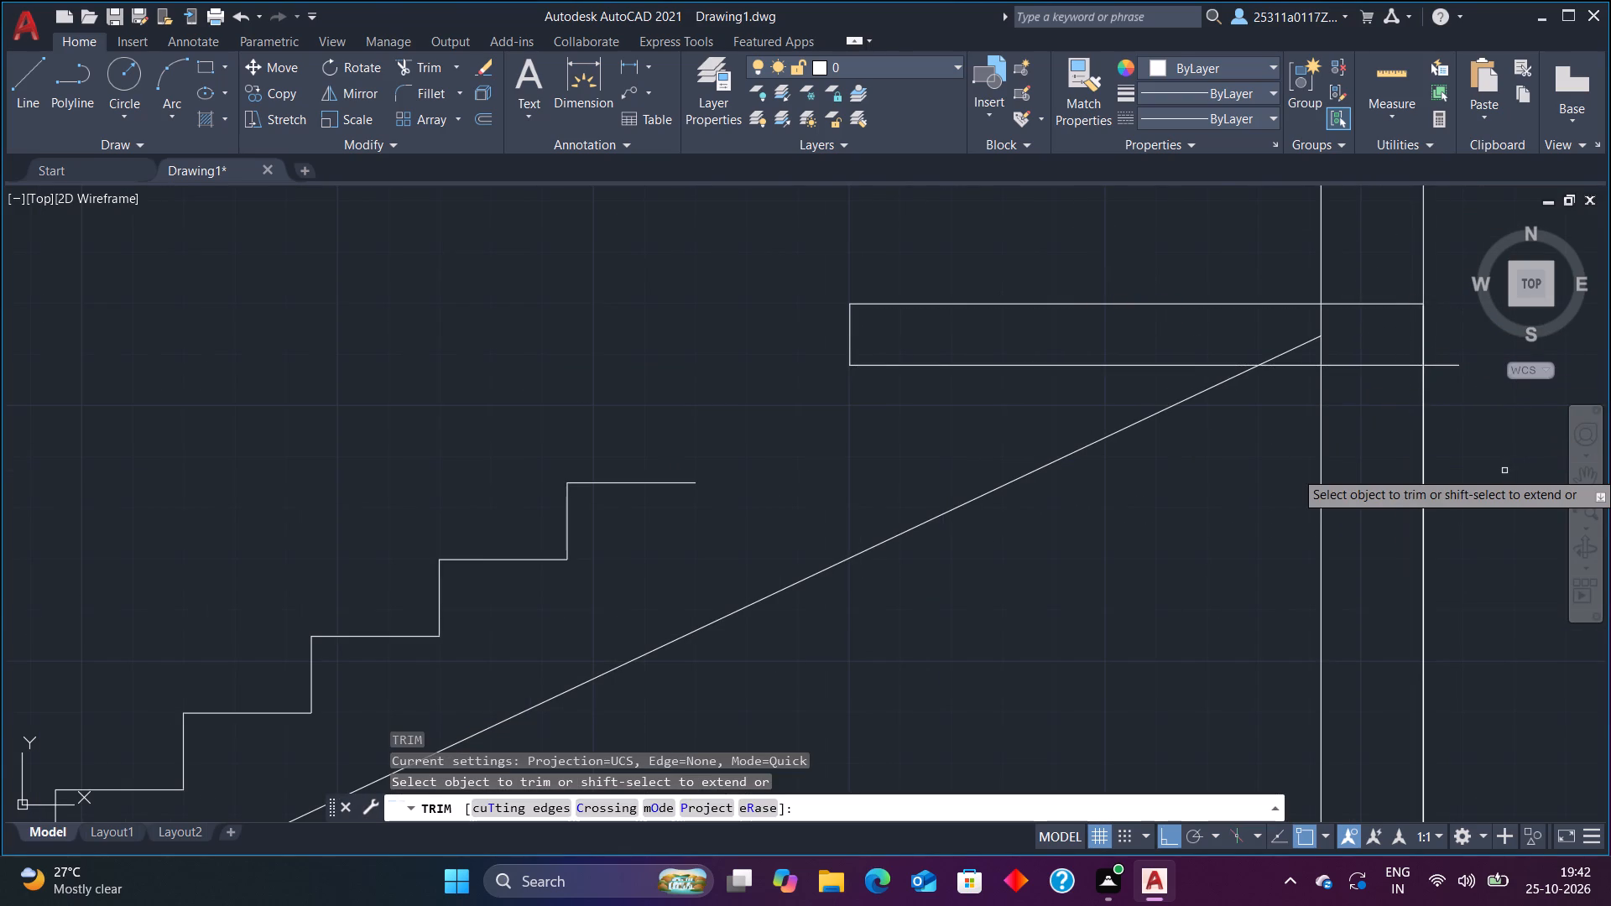
left_click(1459, 366)
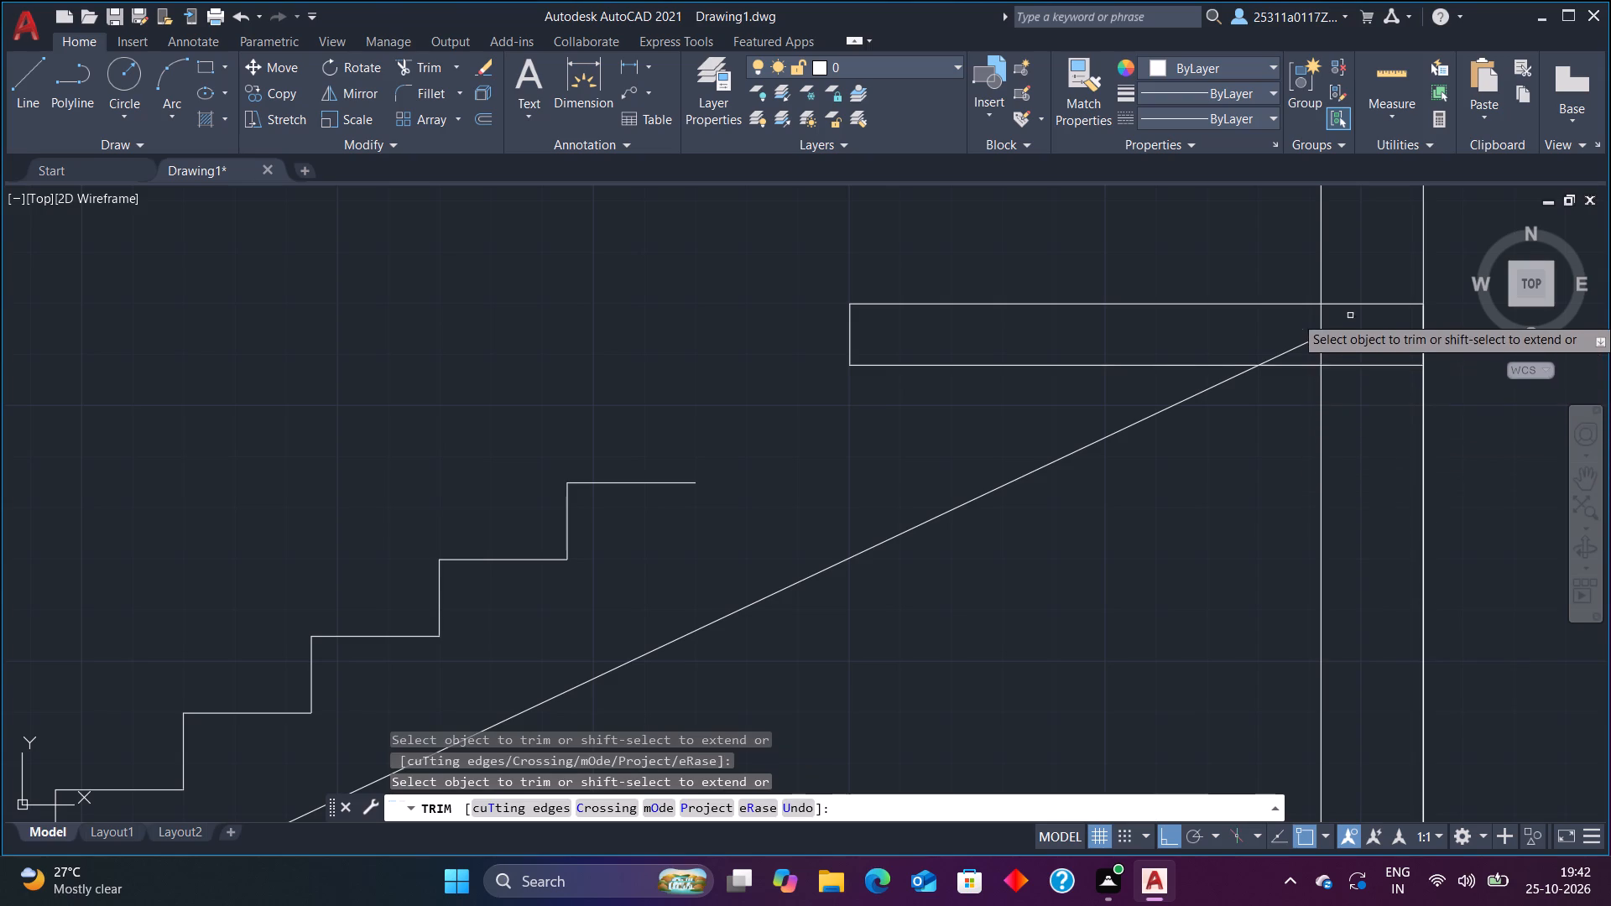
left_click(1299, 349)
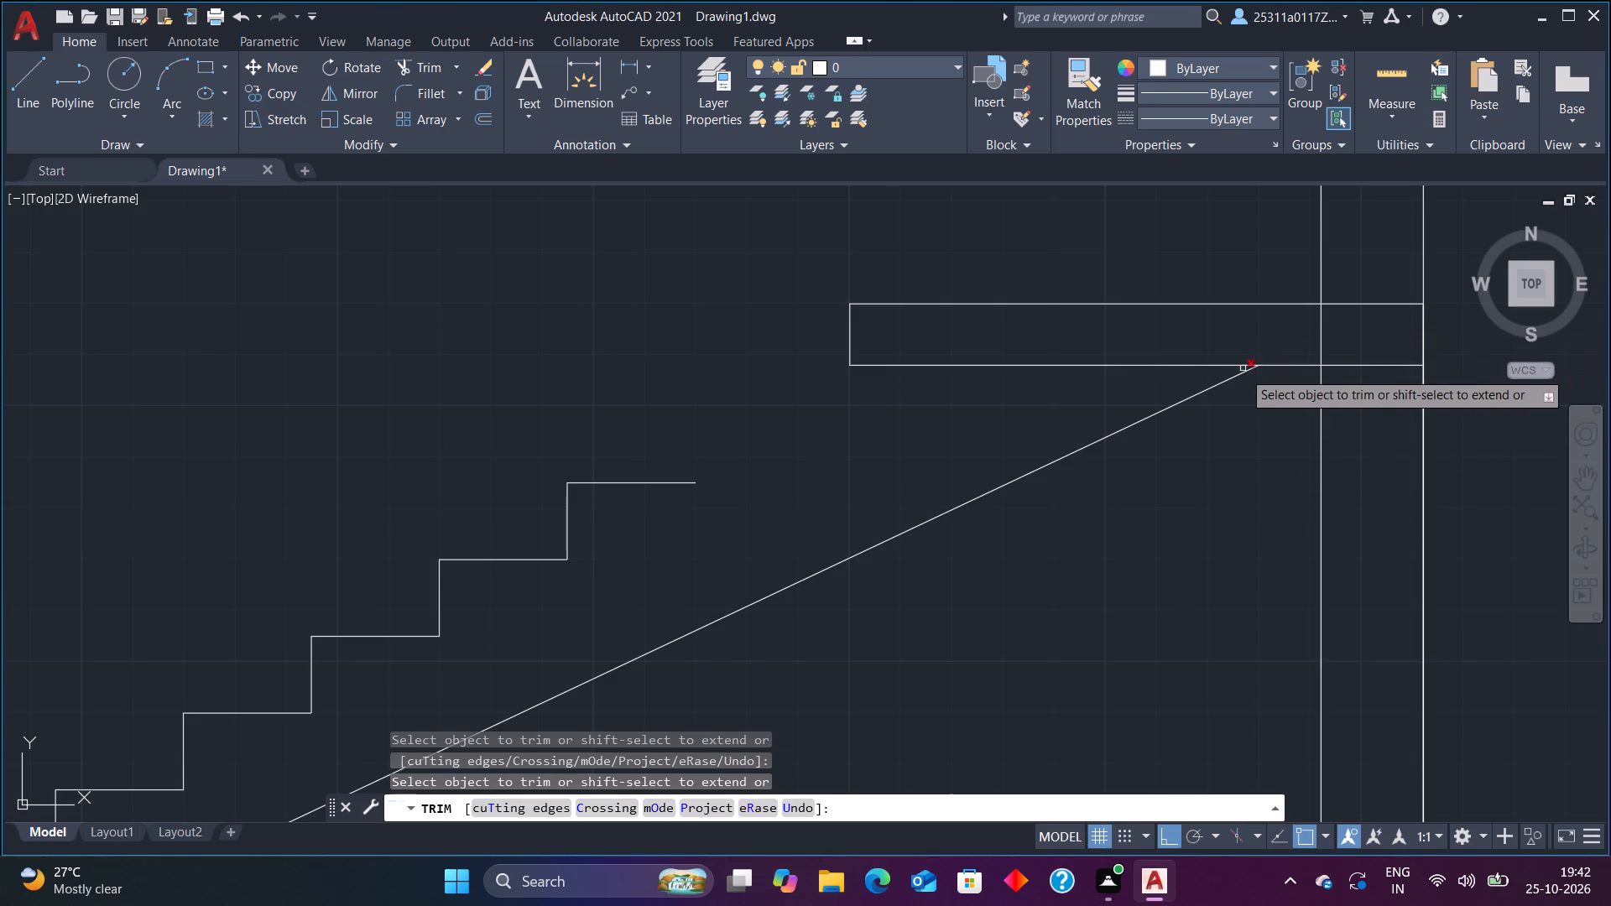
Remove the remaining sloped underside line beneath the stair flight with Trim.
scroll(1250, 456, "up", 1)
scroll(1248, 457, "down", 3)
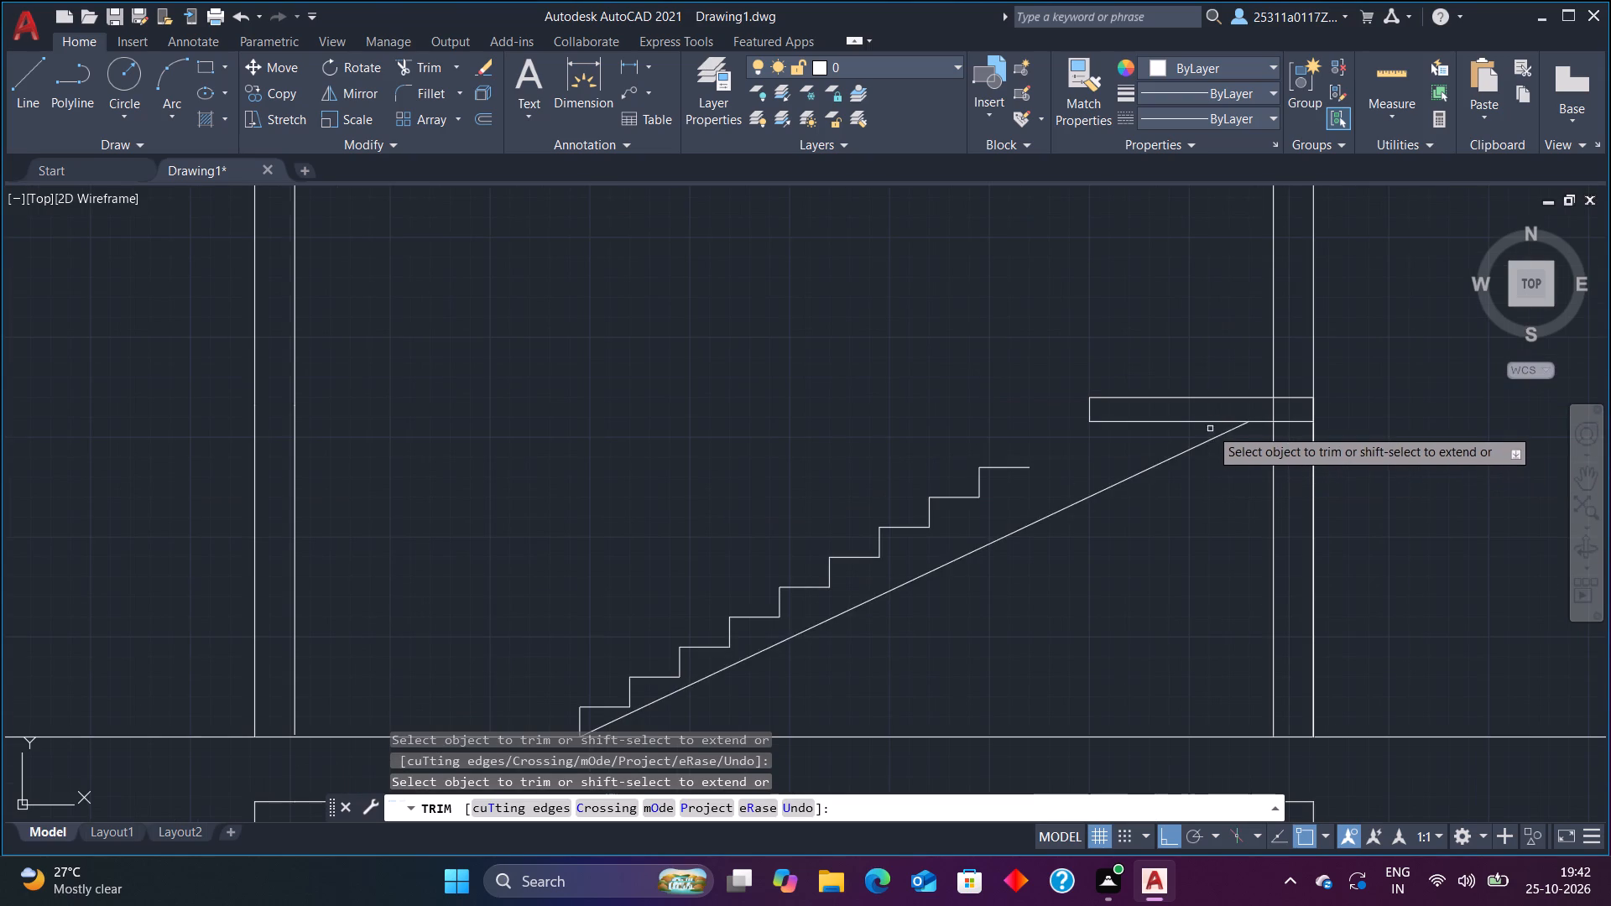
left_click(1220, 432)
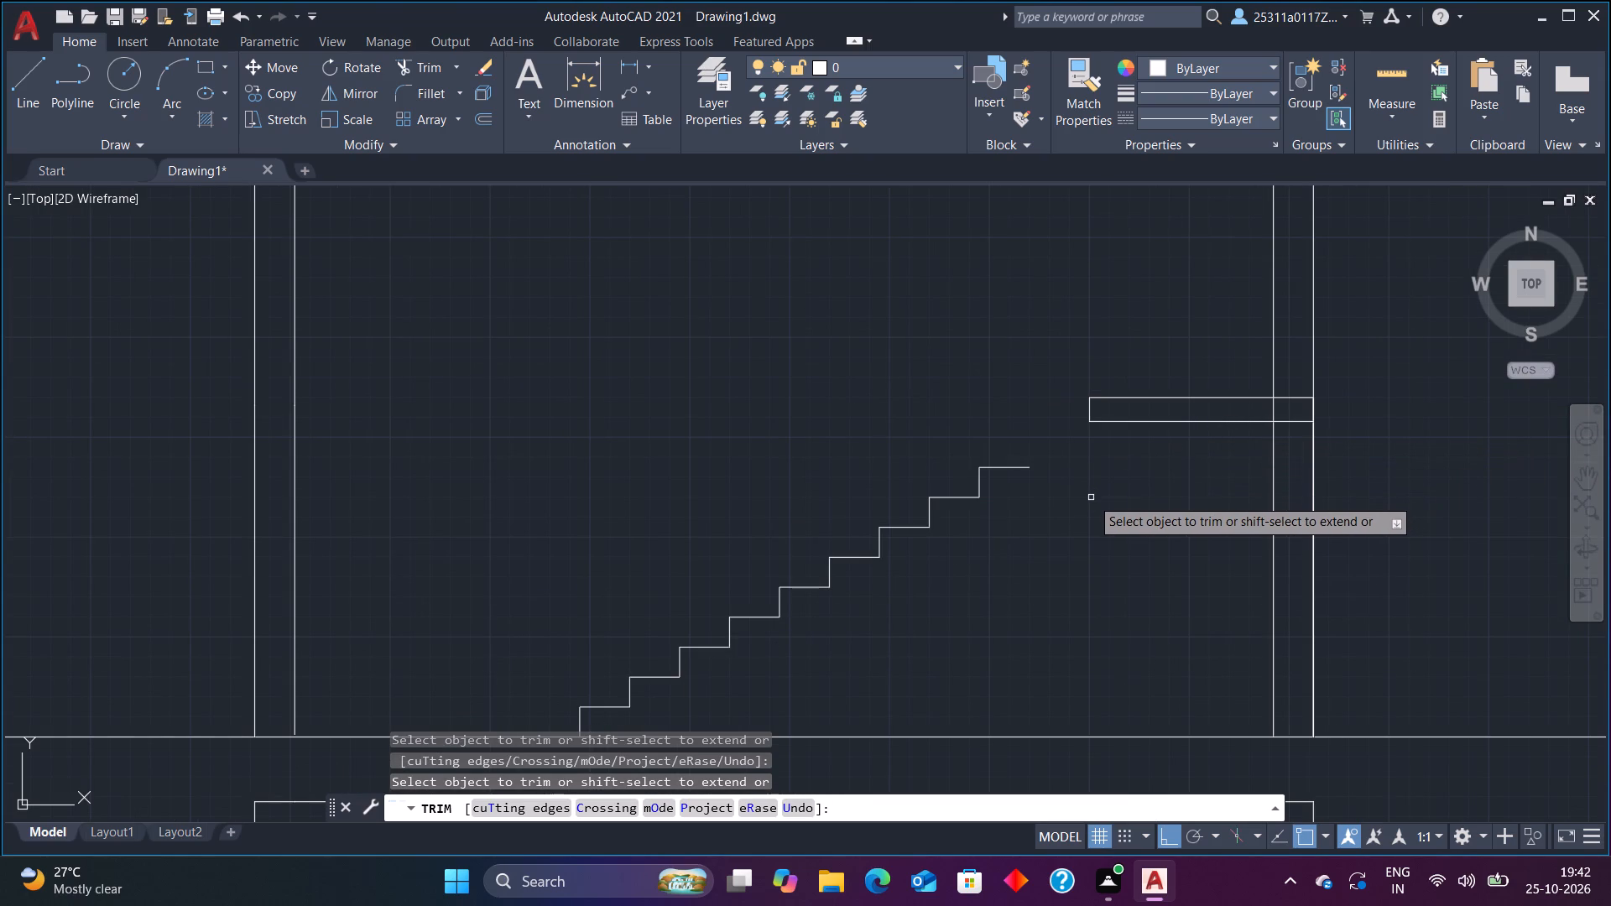
key("Escape")
scroll(940, 593, "down", 1)
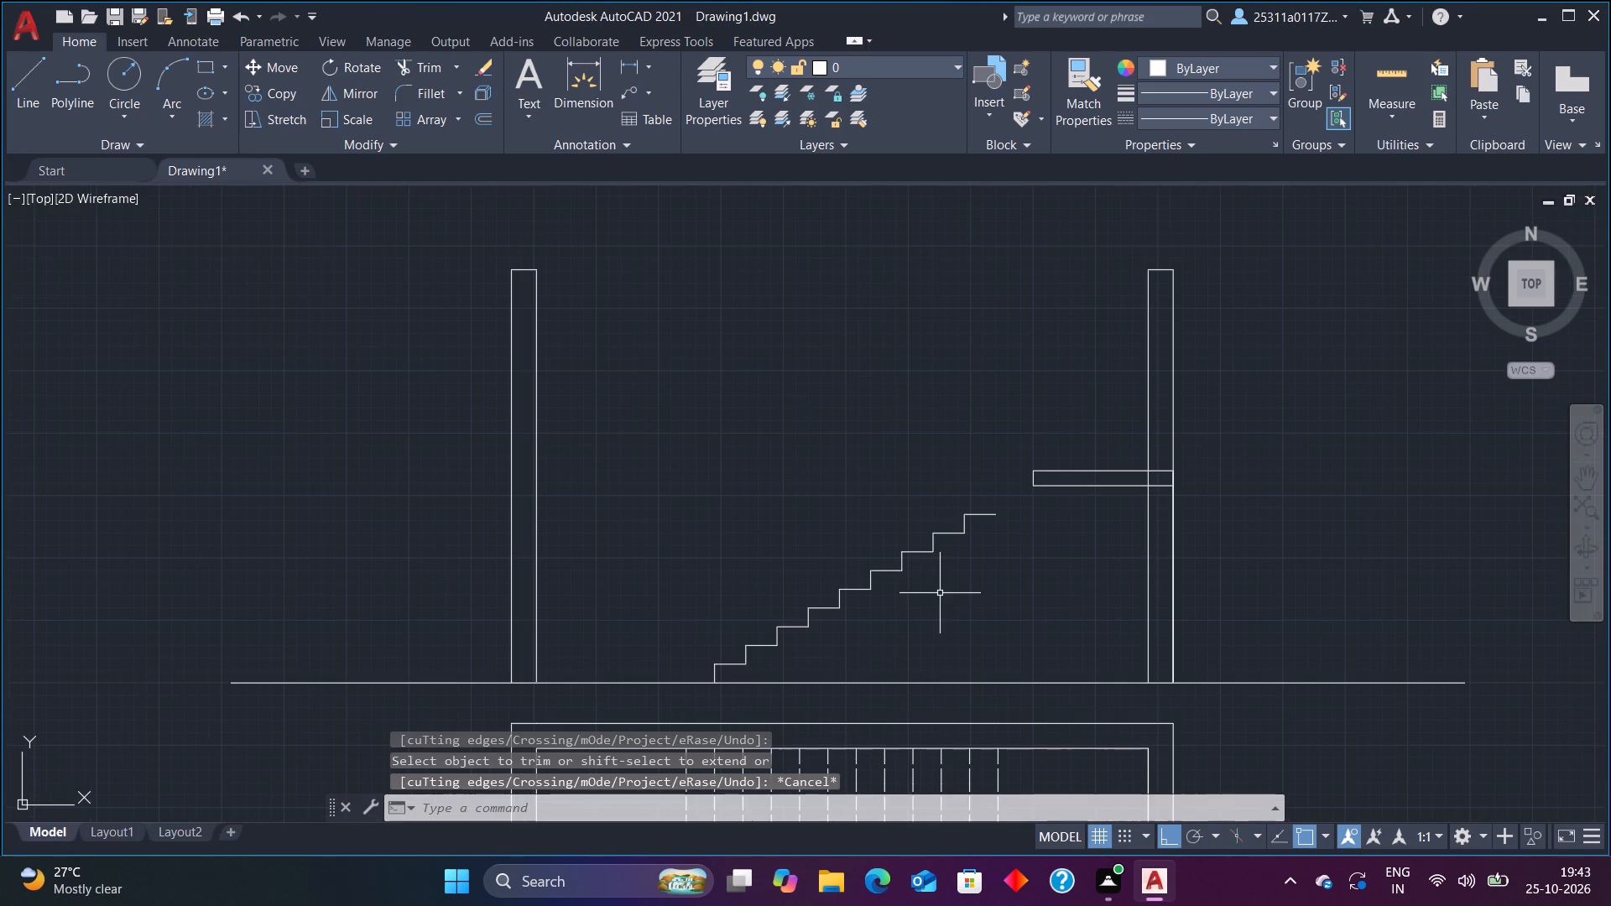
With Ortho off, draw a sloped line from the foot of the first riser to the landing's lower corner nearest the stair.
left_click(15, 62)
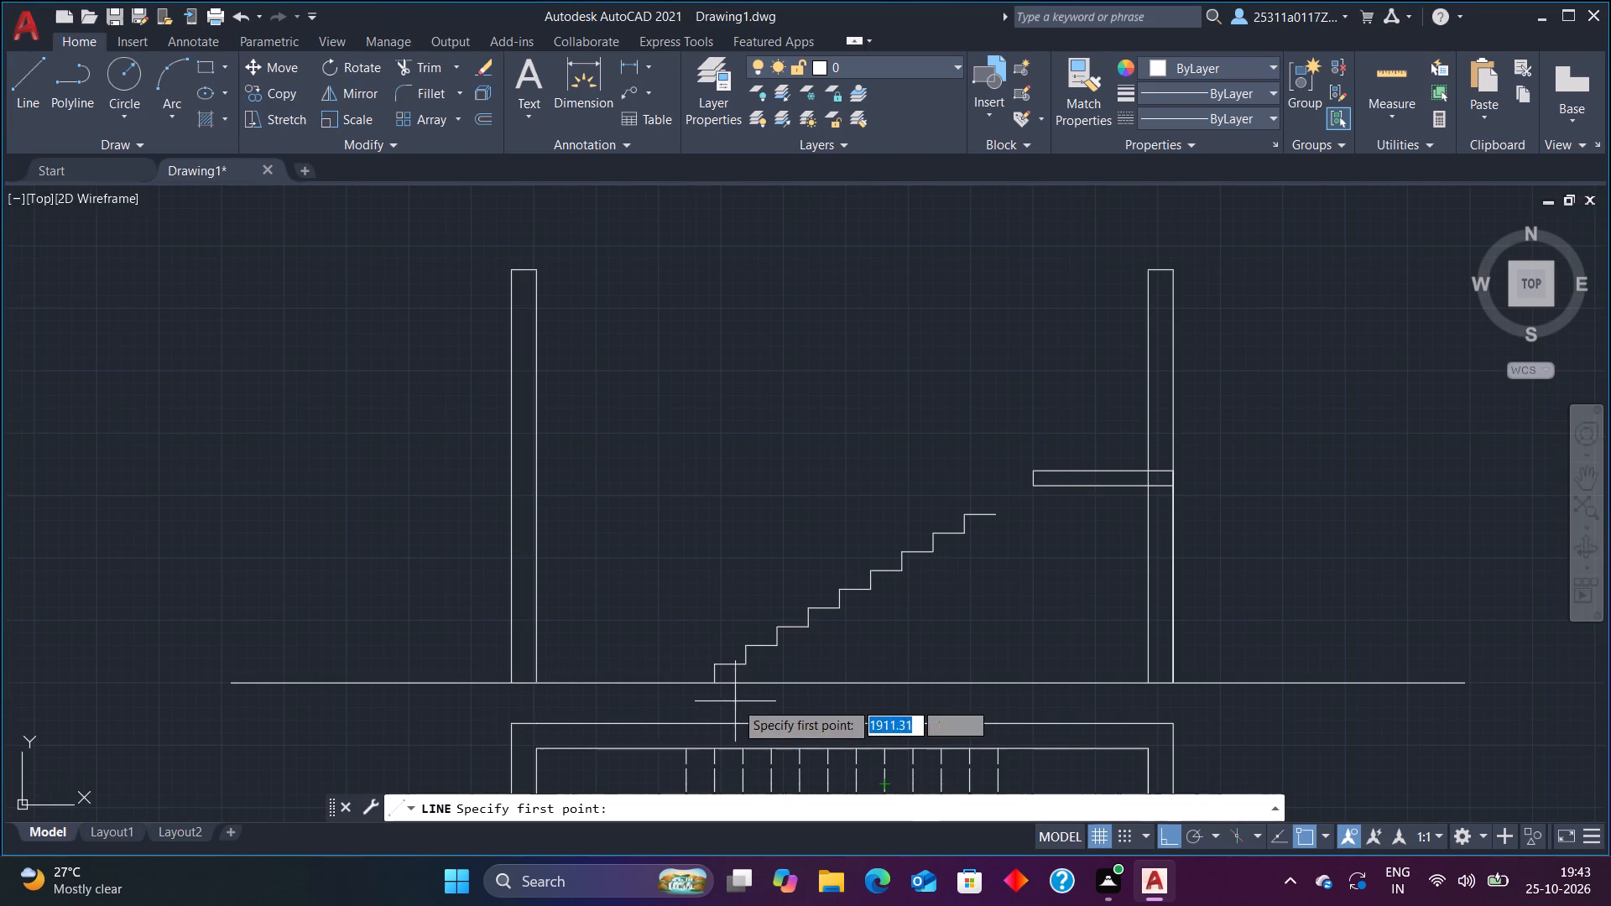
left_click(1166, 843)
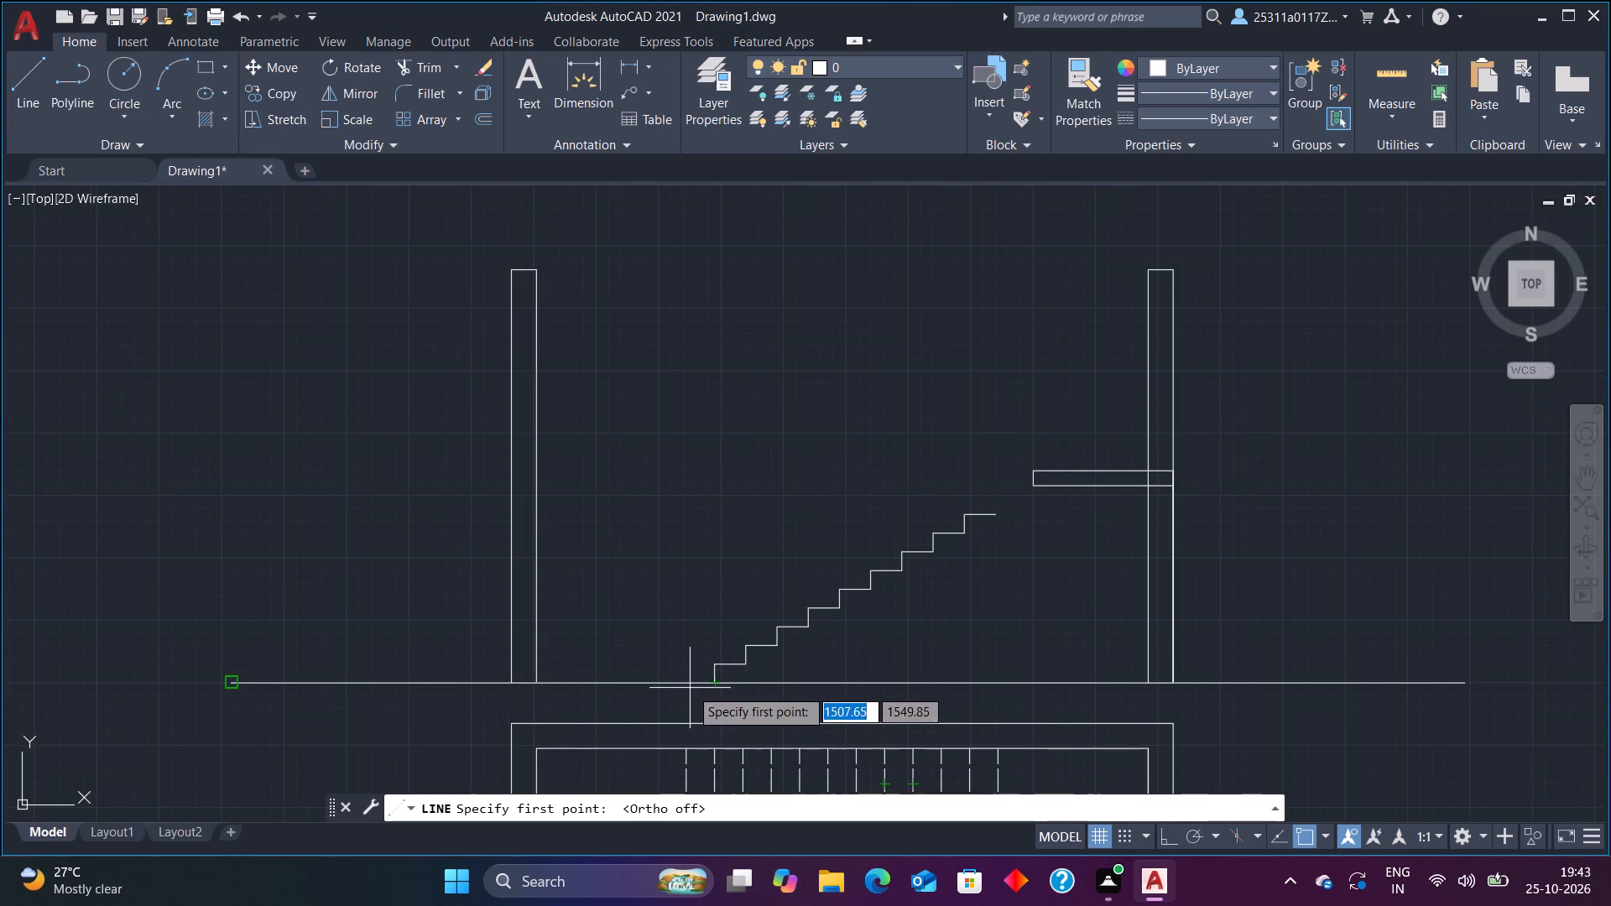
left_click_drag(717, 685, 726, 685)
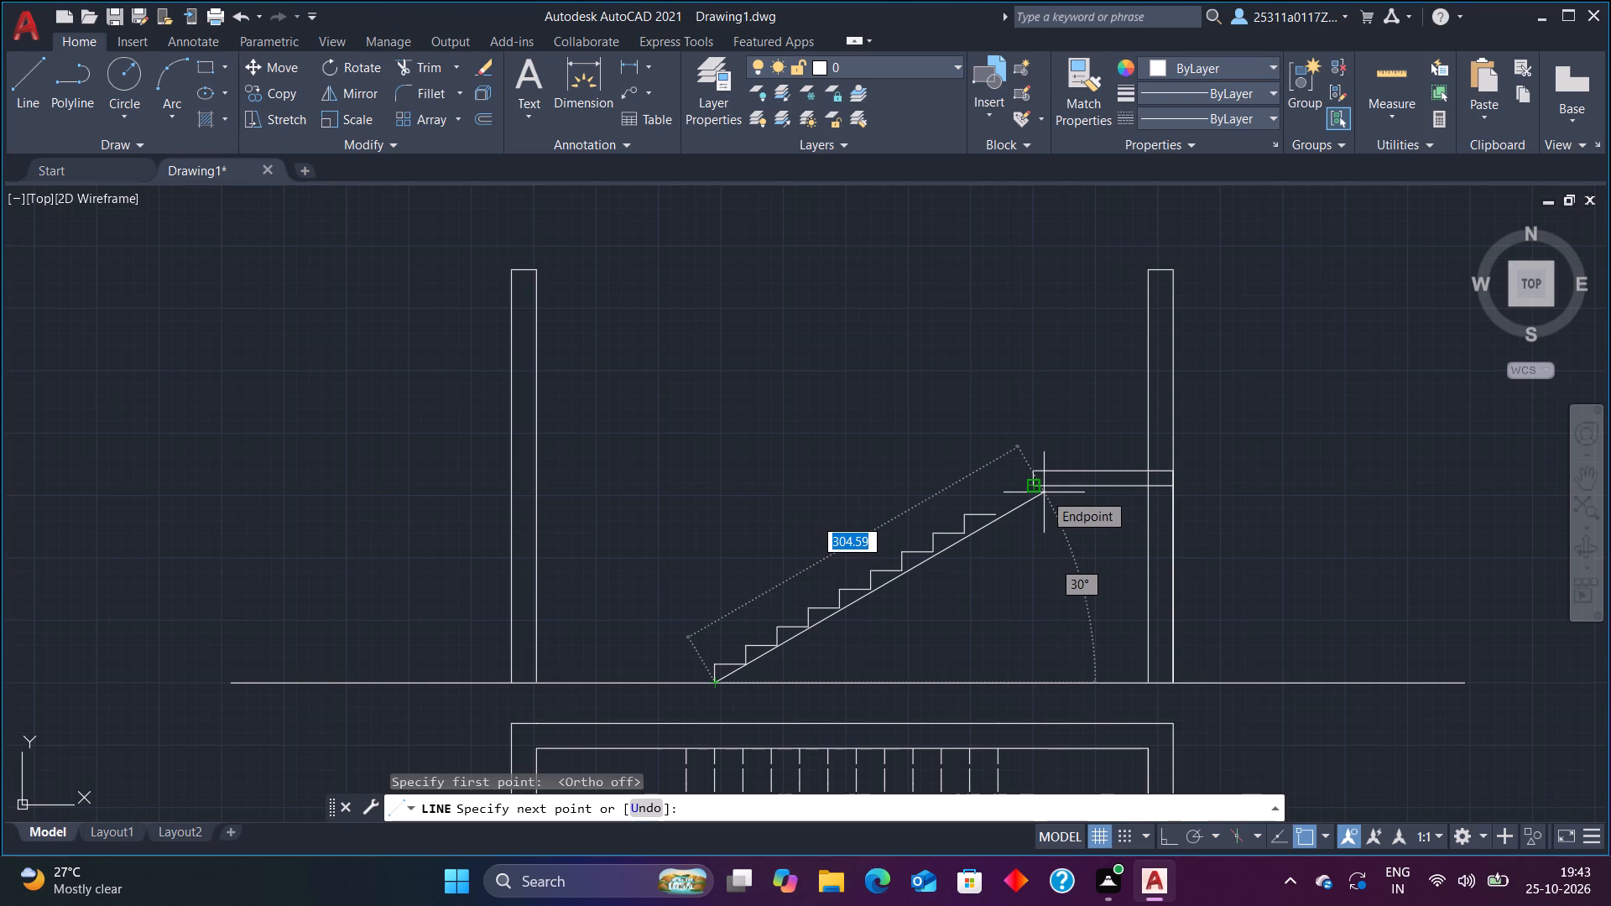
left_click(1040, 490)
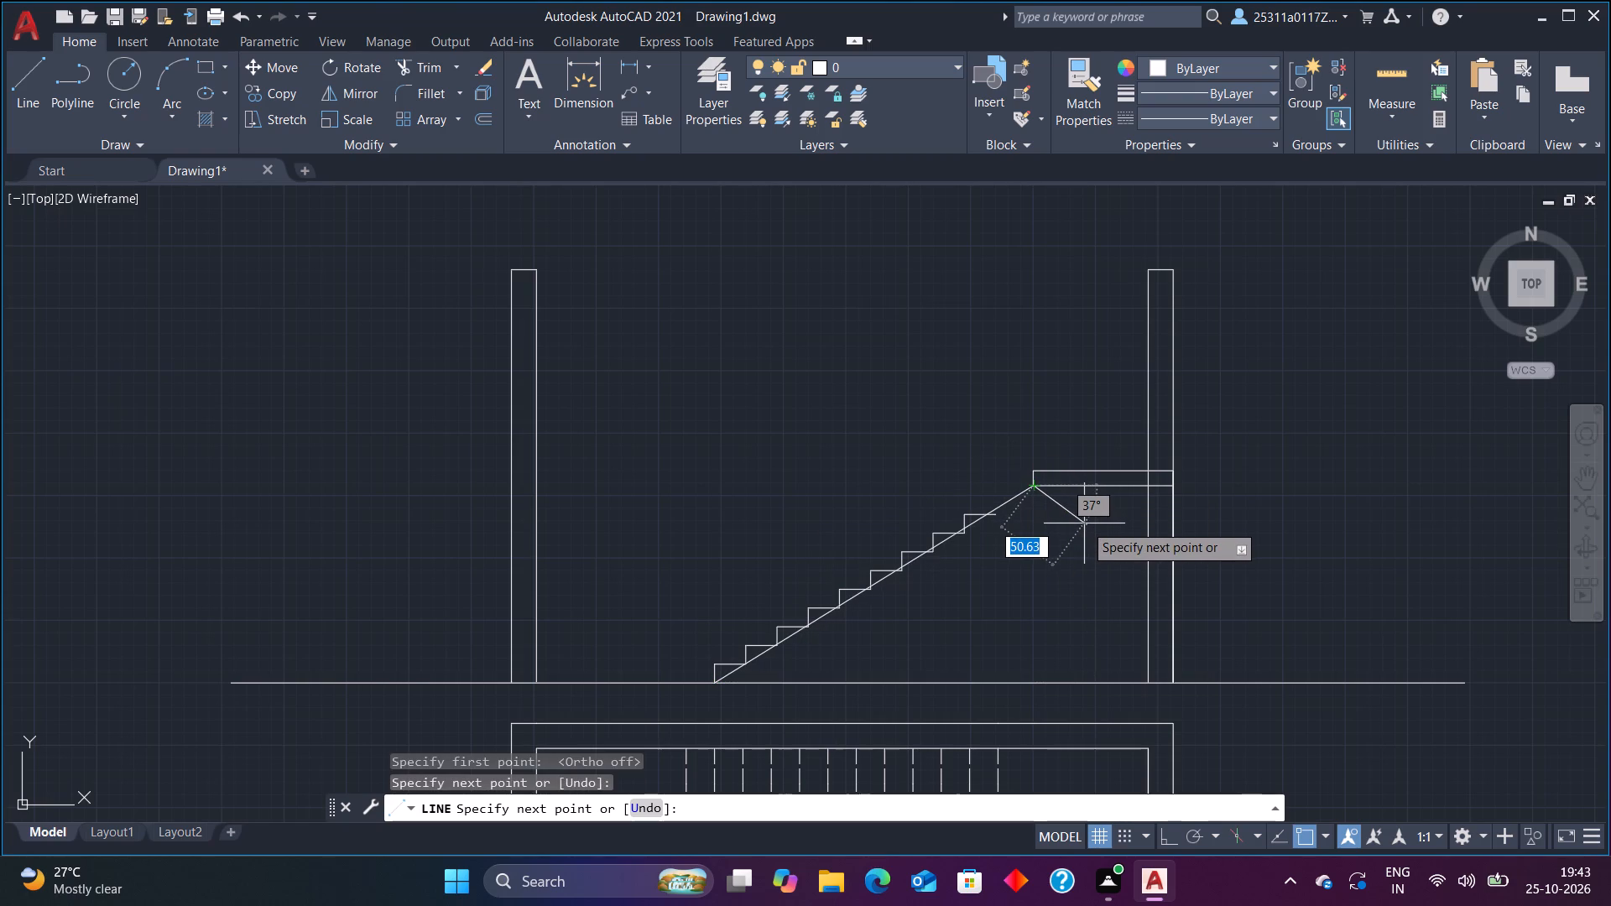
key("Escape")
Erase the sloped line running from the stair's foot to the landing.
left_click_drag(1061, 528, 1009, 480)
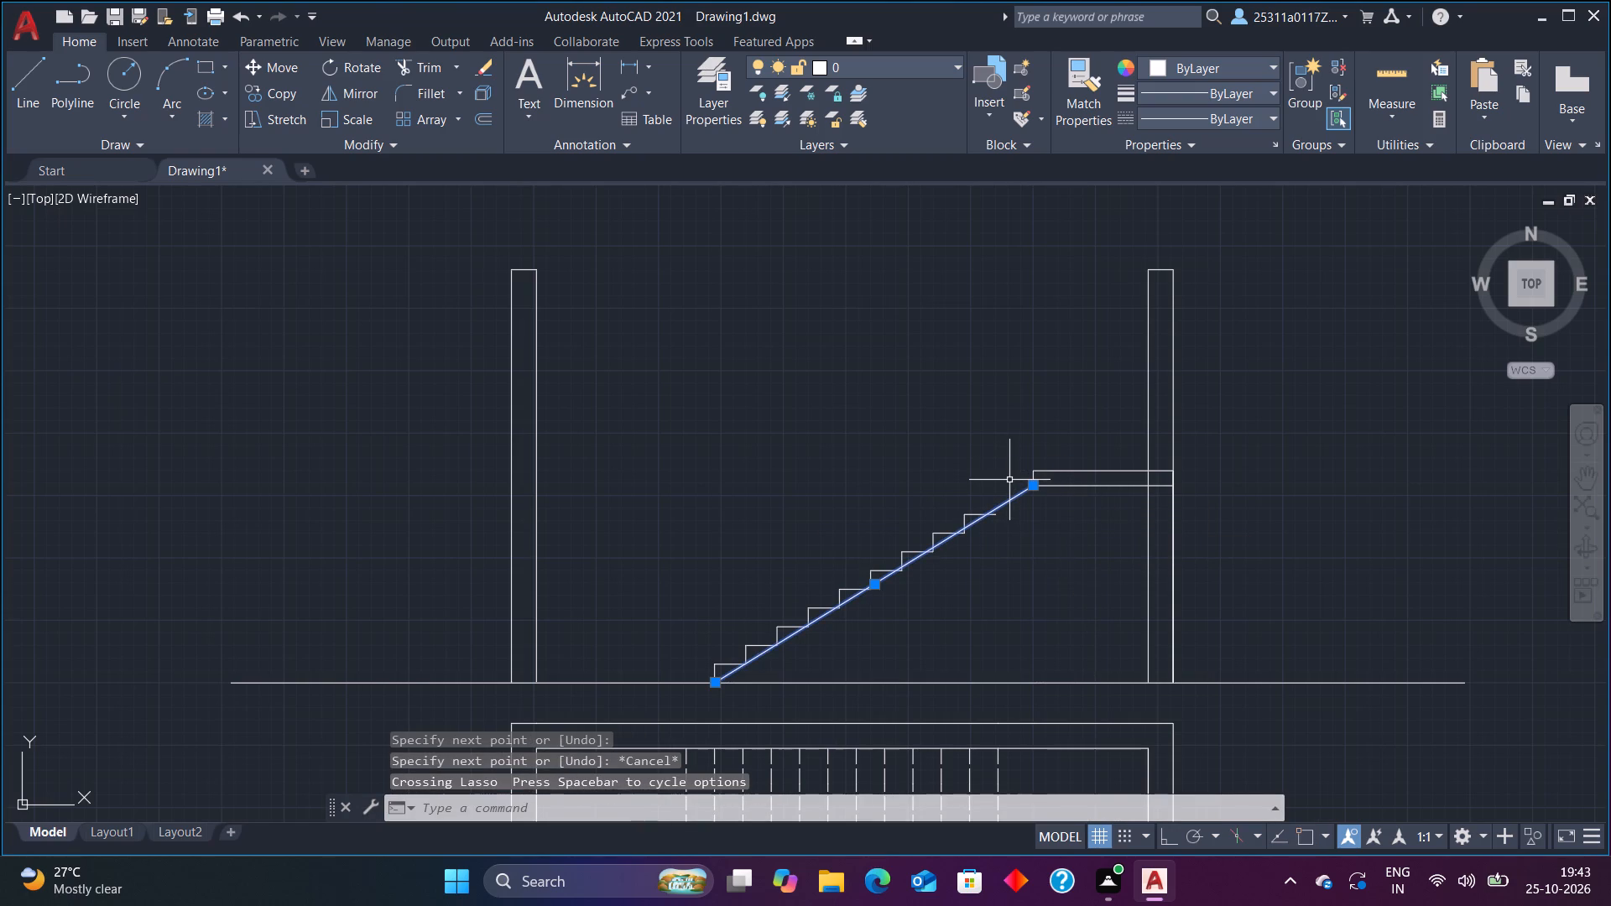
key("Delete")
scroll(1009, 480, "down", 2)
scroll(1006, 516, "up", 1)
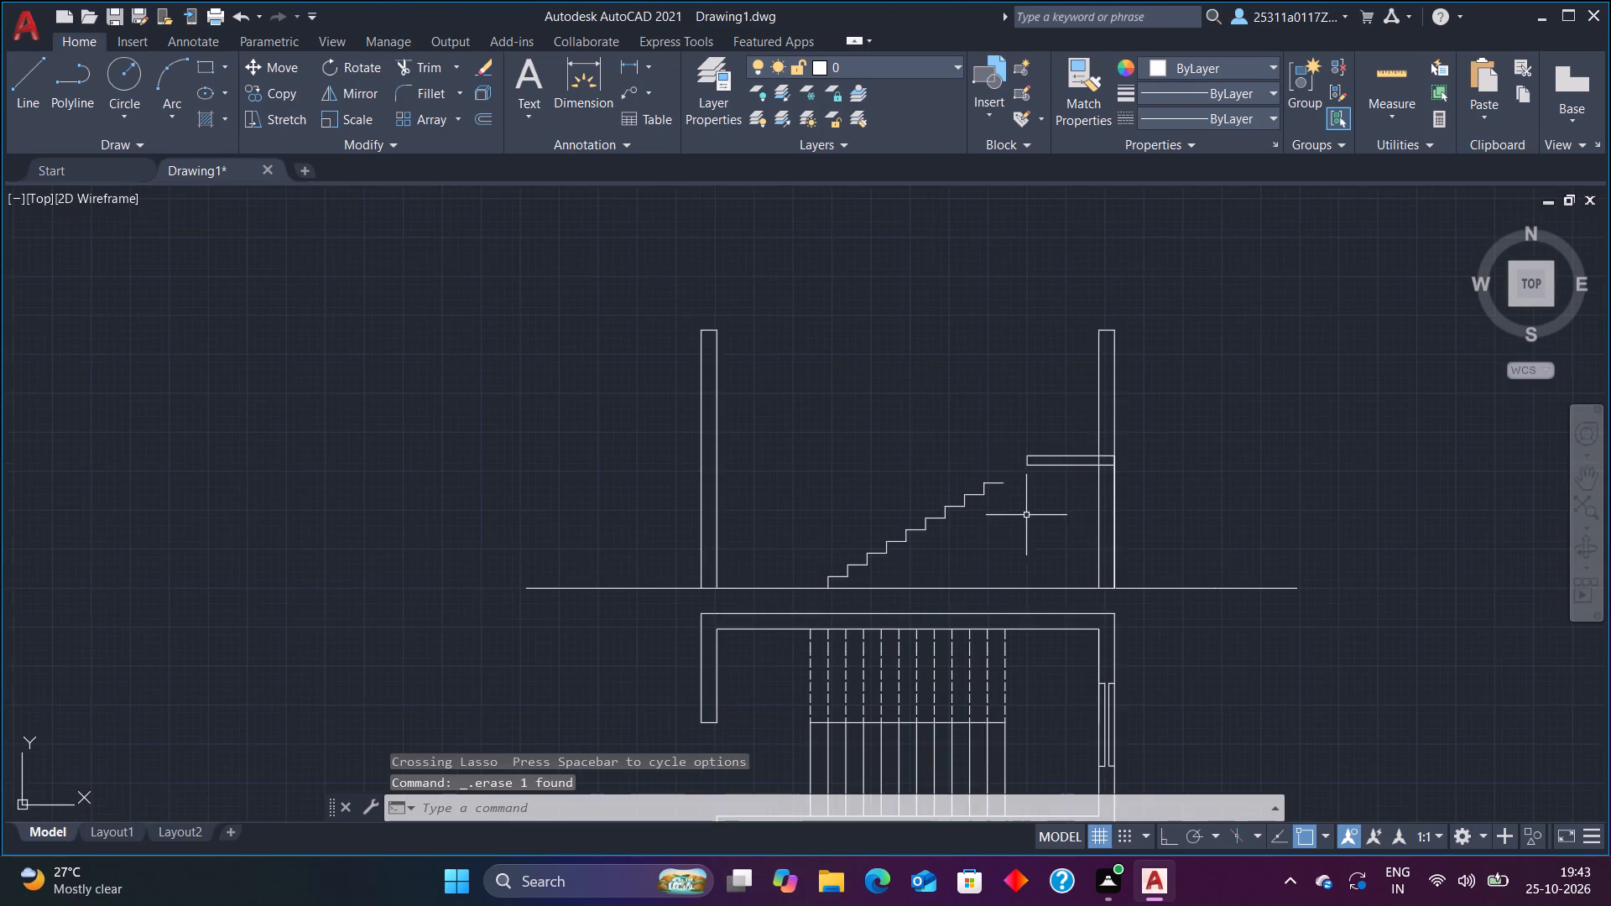
Erase the landing outline: its upper and lower edges and its short end line facing the stair.
scroll(1033, 518, "up", 2)
left_click_drag(1052, 508, 1079, 300)
left_click_drag(1083, 300, 1077, 420)
key("Delete")
scroll(1239, 399, "up", 1)
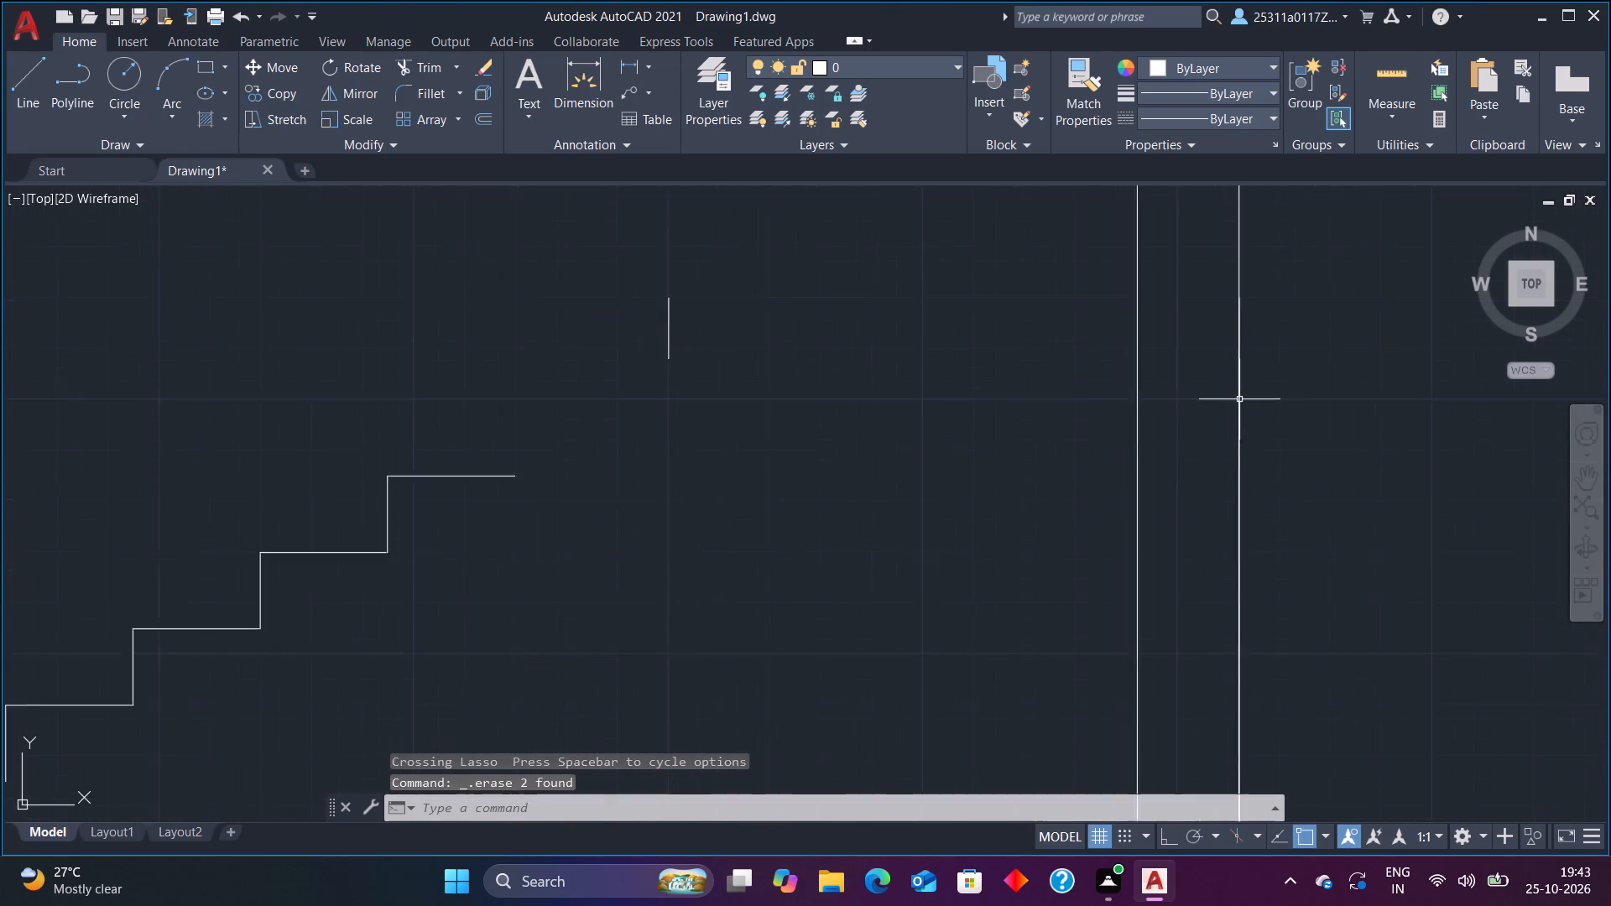
scroll(1239, 399, "up", 2)
left_click_drag(614, 327, 241, 319)
key("Delete")
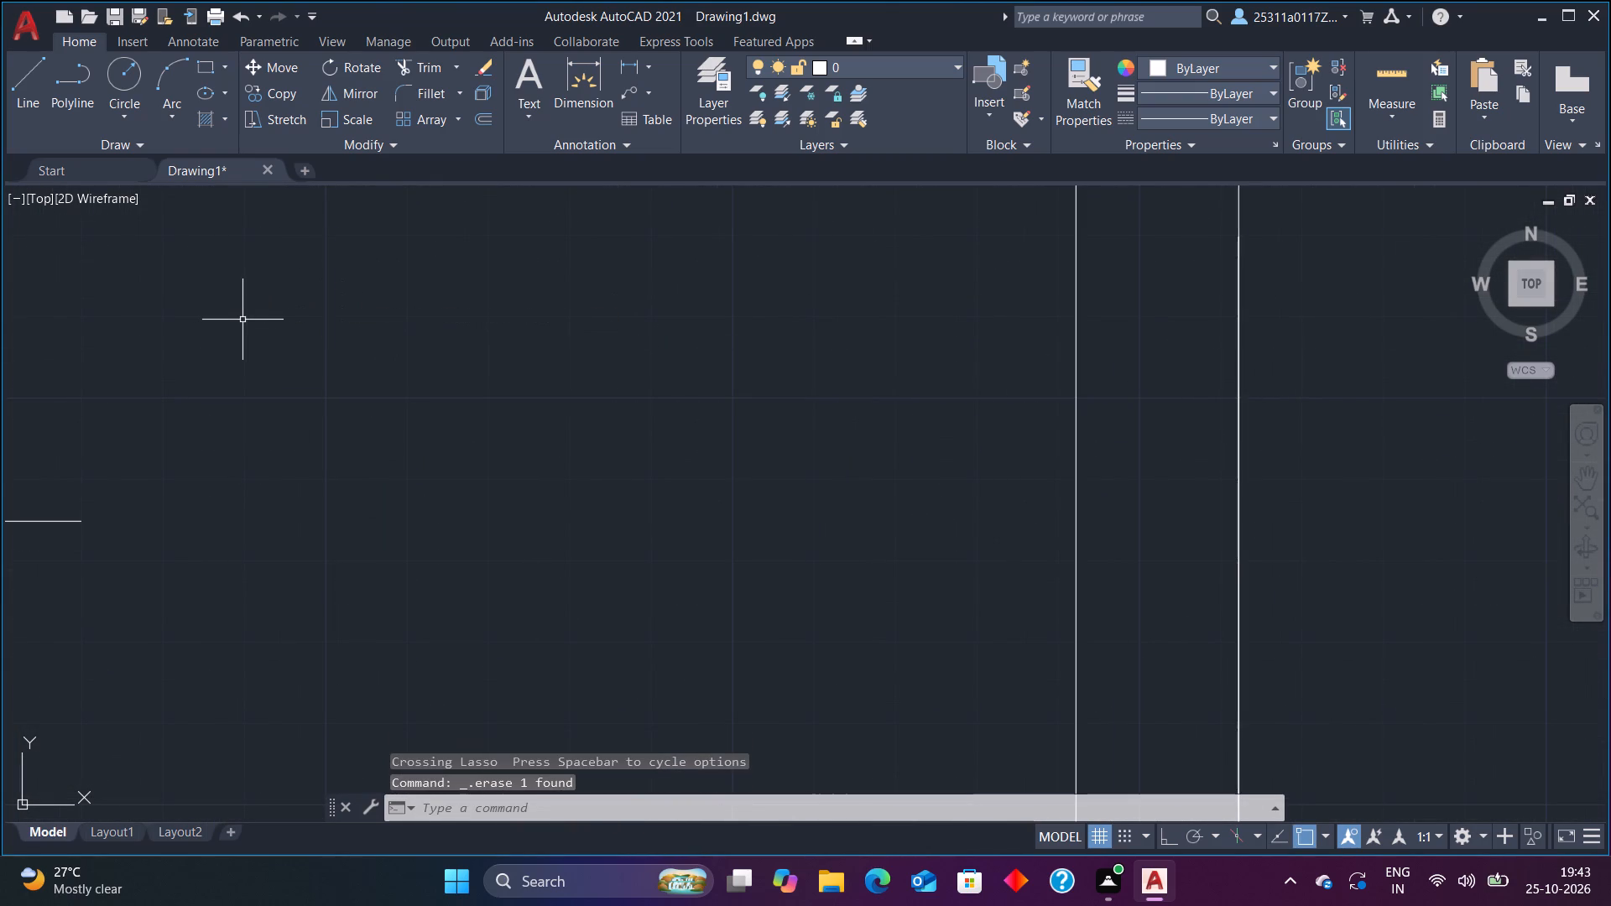
Examine the lines along the right-hand wall's outer face in the section.
scroll(1402, 326, "up", 2)
scroll(1342, 292, "down", 5)
scroll(1204, 261, "up", 5)
scroll(1207, 254, "down", 3)
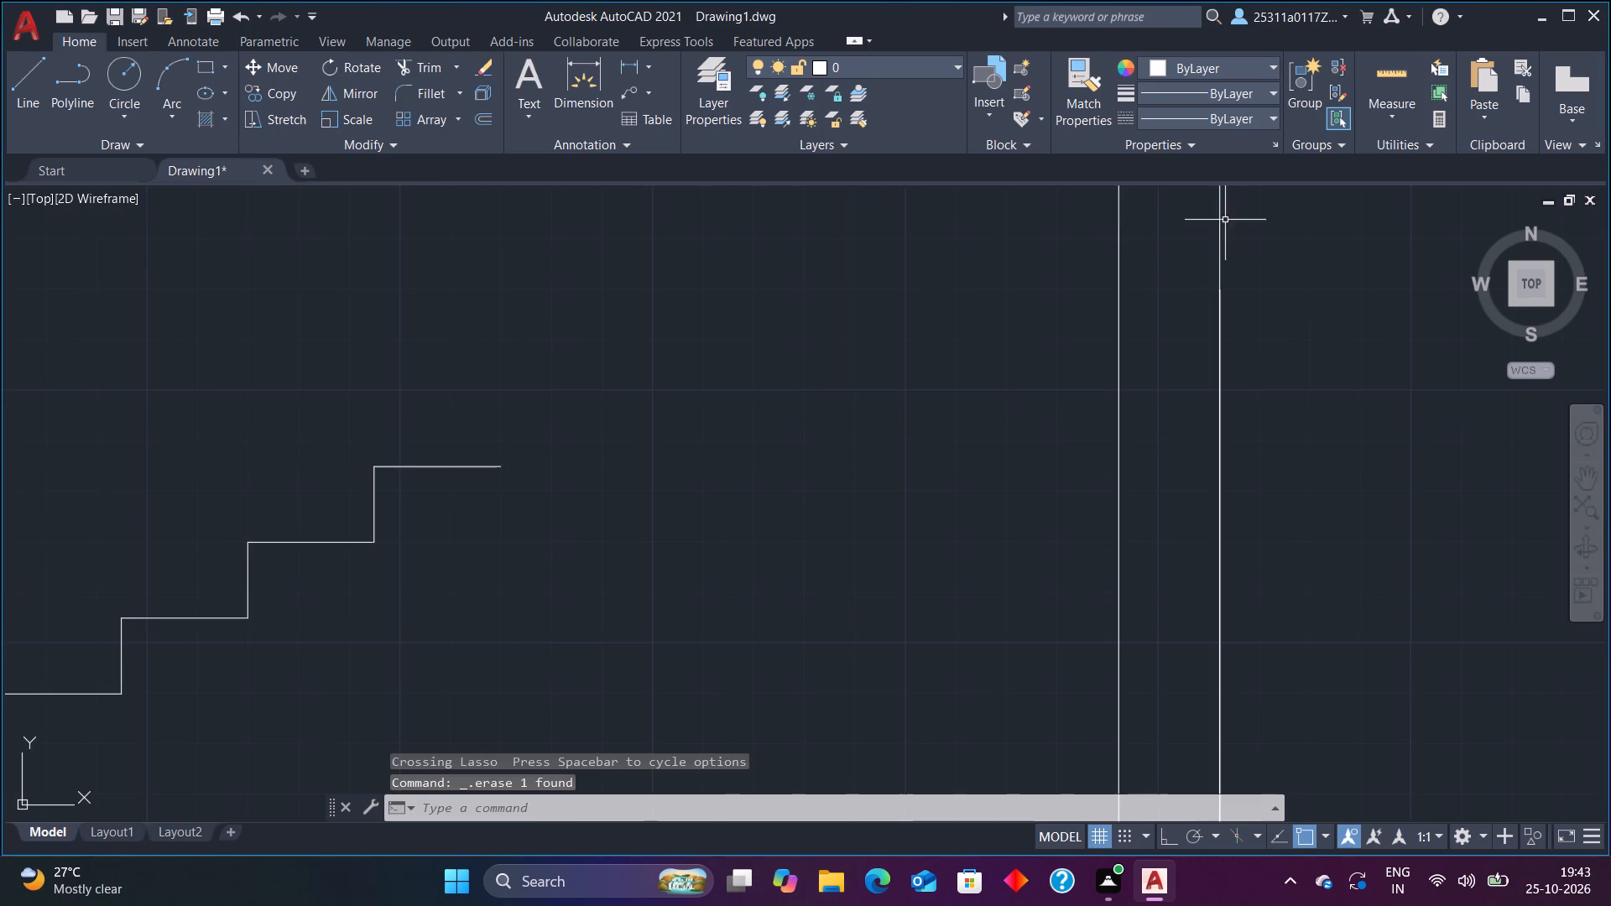
scroll(1225, 220, "up", 6)
scroll(1225, 218, "down", 11)
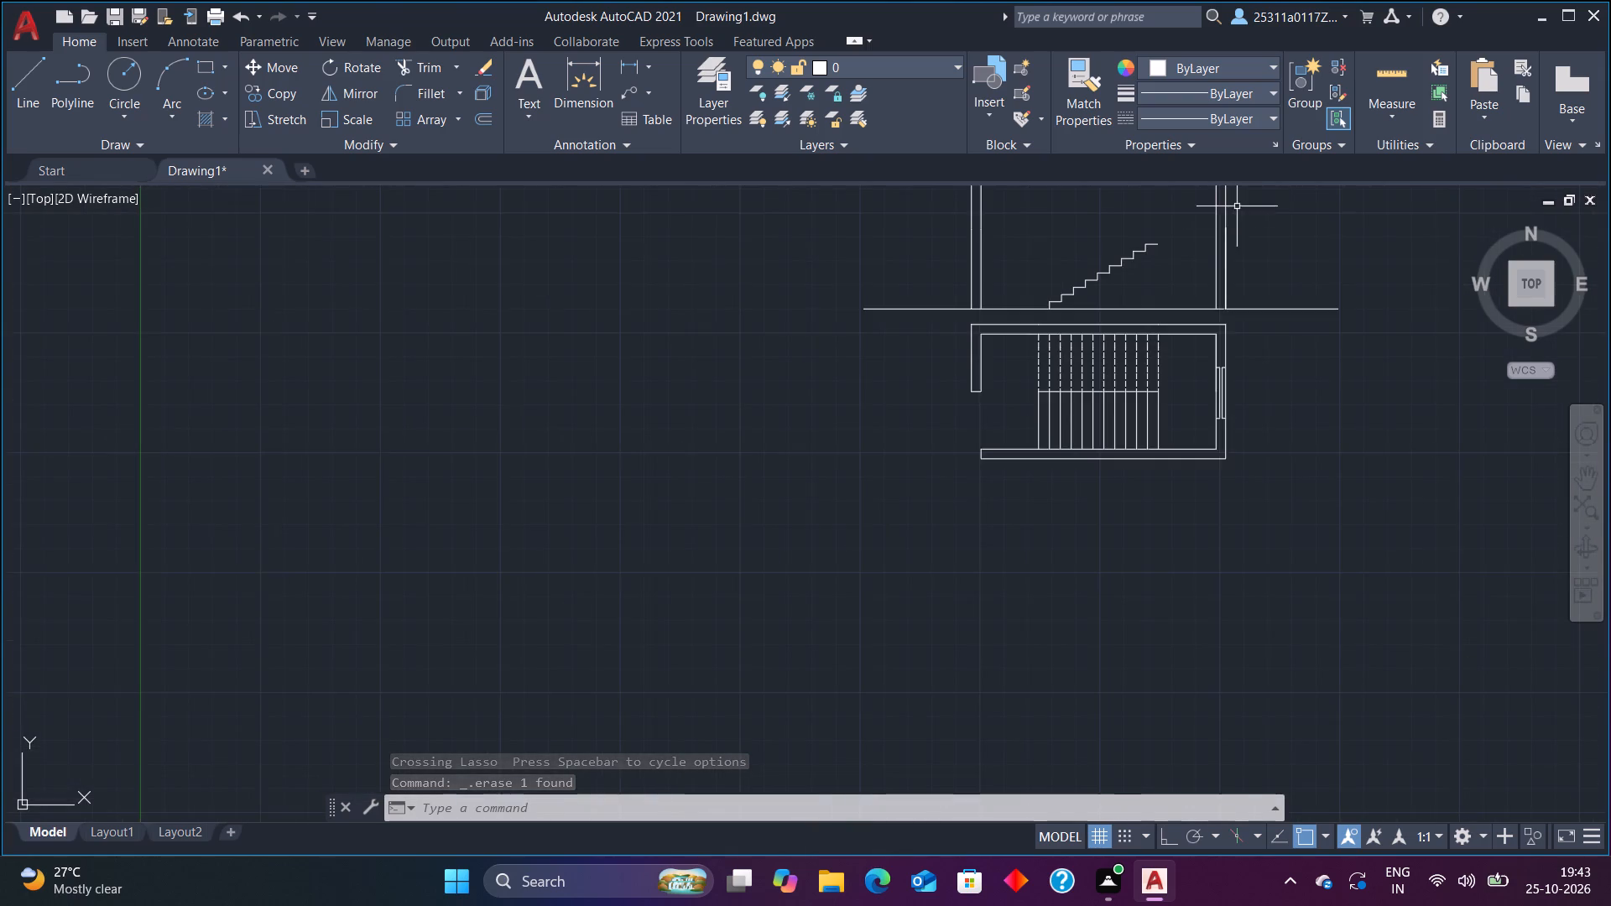
scroll(1238, 196, "up", 5)
scroll(1203, 481, "up", 5)
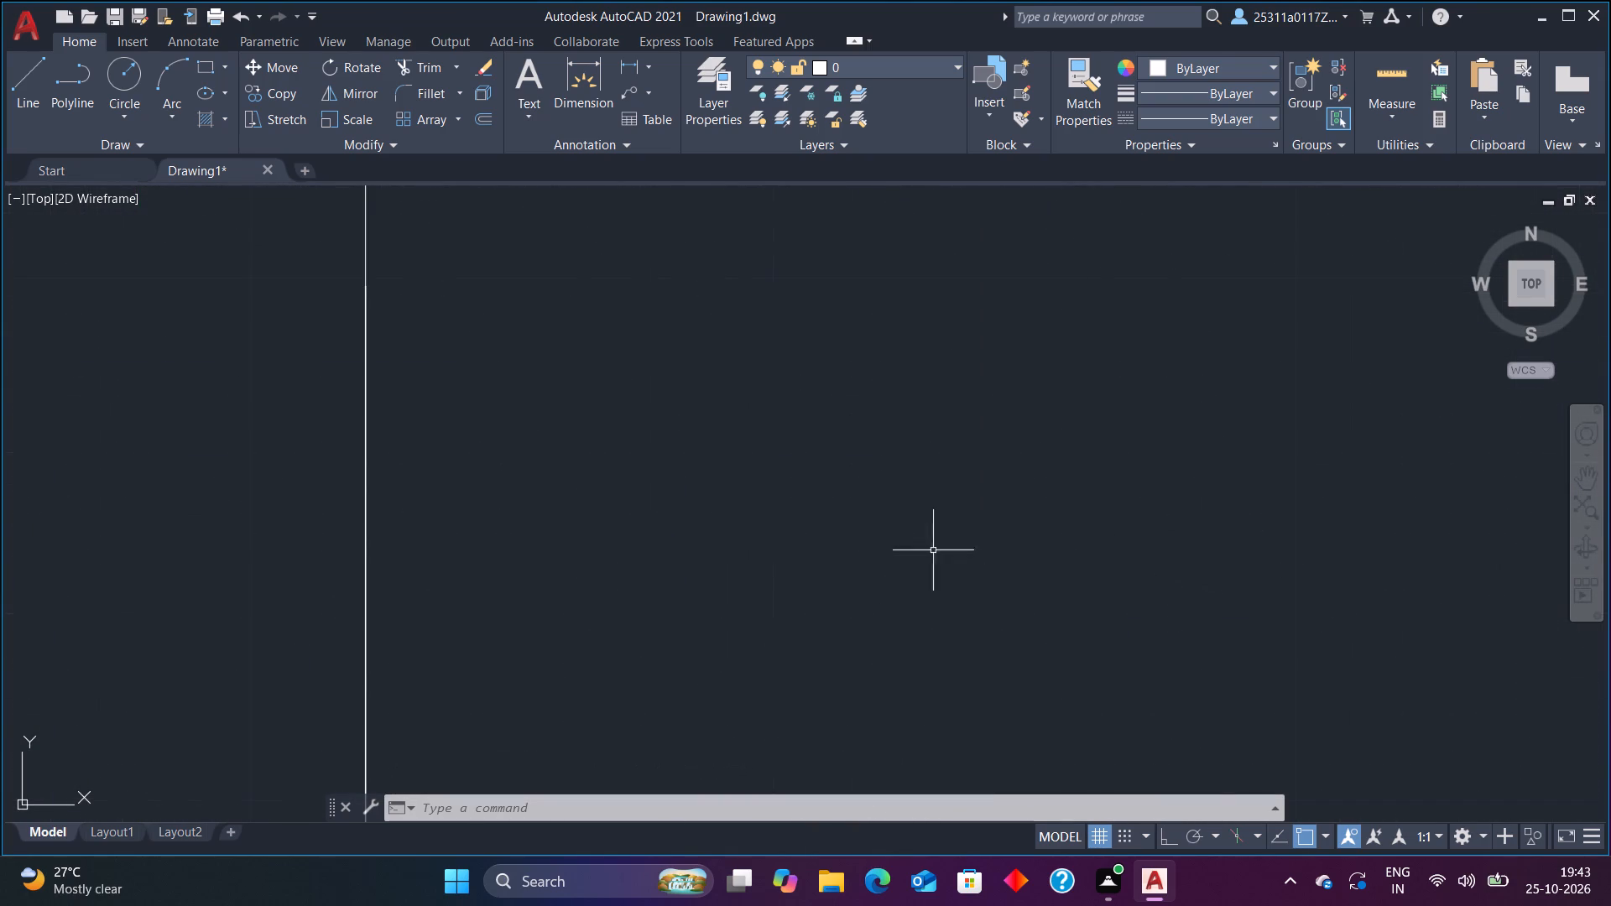
scroll(597, 550, "down", 4)
scroll(503, 556, "up", 4)
left_click_drag(459, 551, 692, 686)
left_click_drag(706, 605, 574, 626)
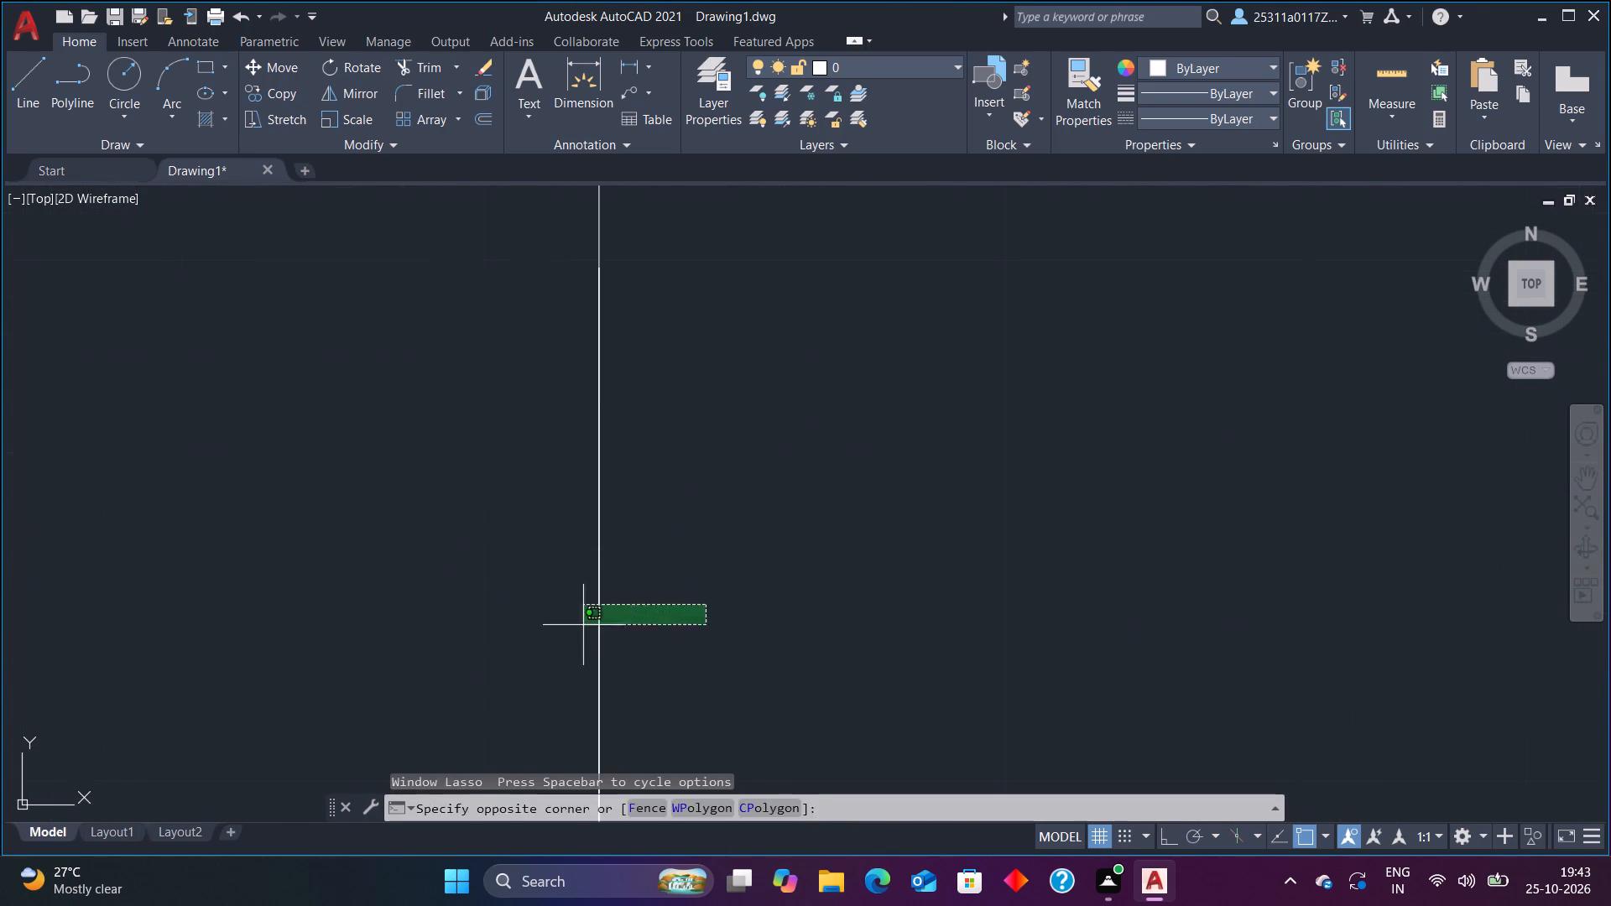
left_click_drag(574, 626, 510, 628)
scroll(587, 645, "down", 4)
scroll(796, 599, "down", 5)
scroll(803, 662, "up", 2)
scroll(803, 663, "down", 1)
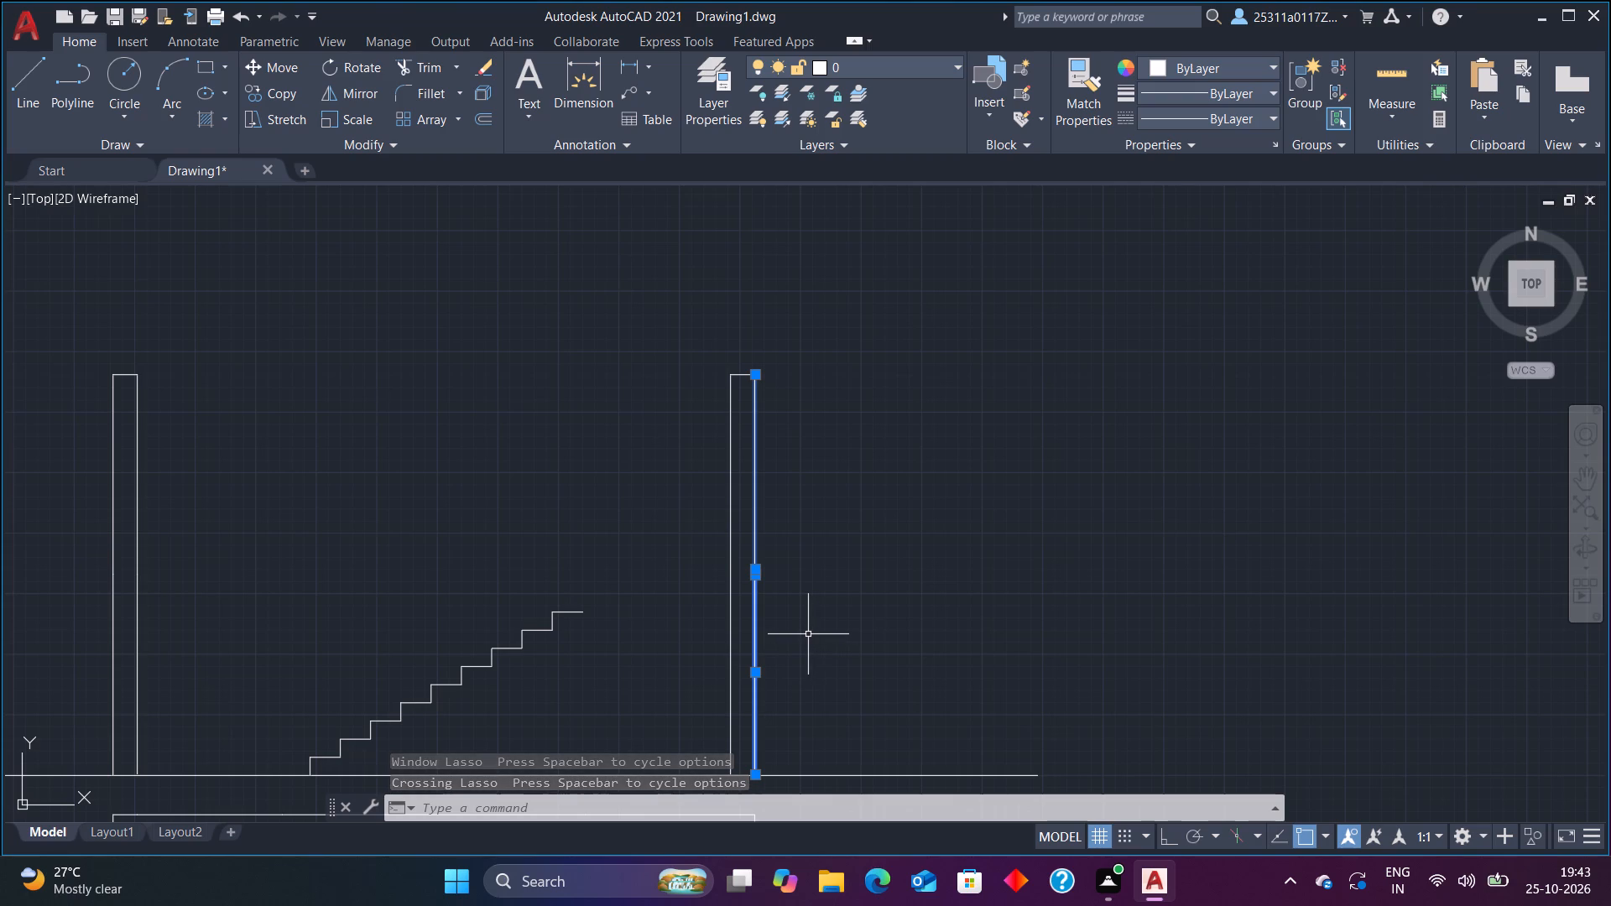
scroll(807, 634, "down", 3)
scroll(707, 683, "up", 3)
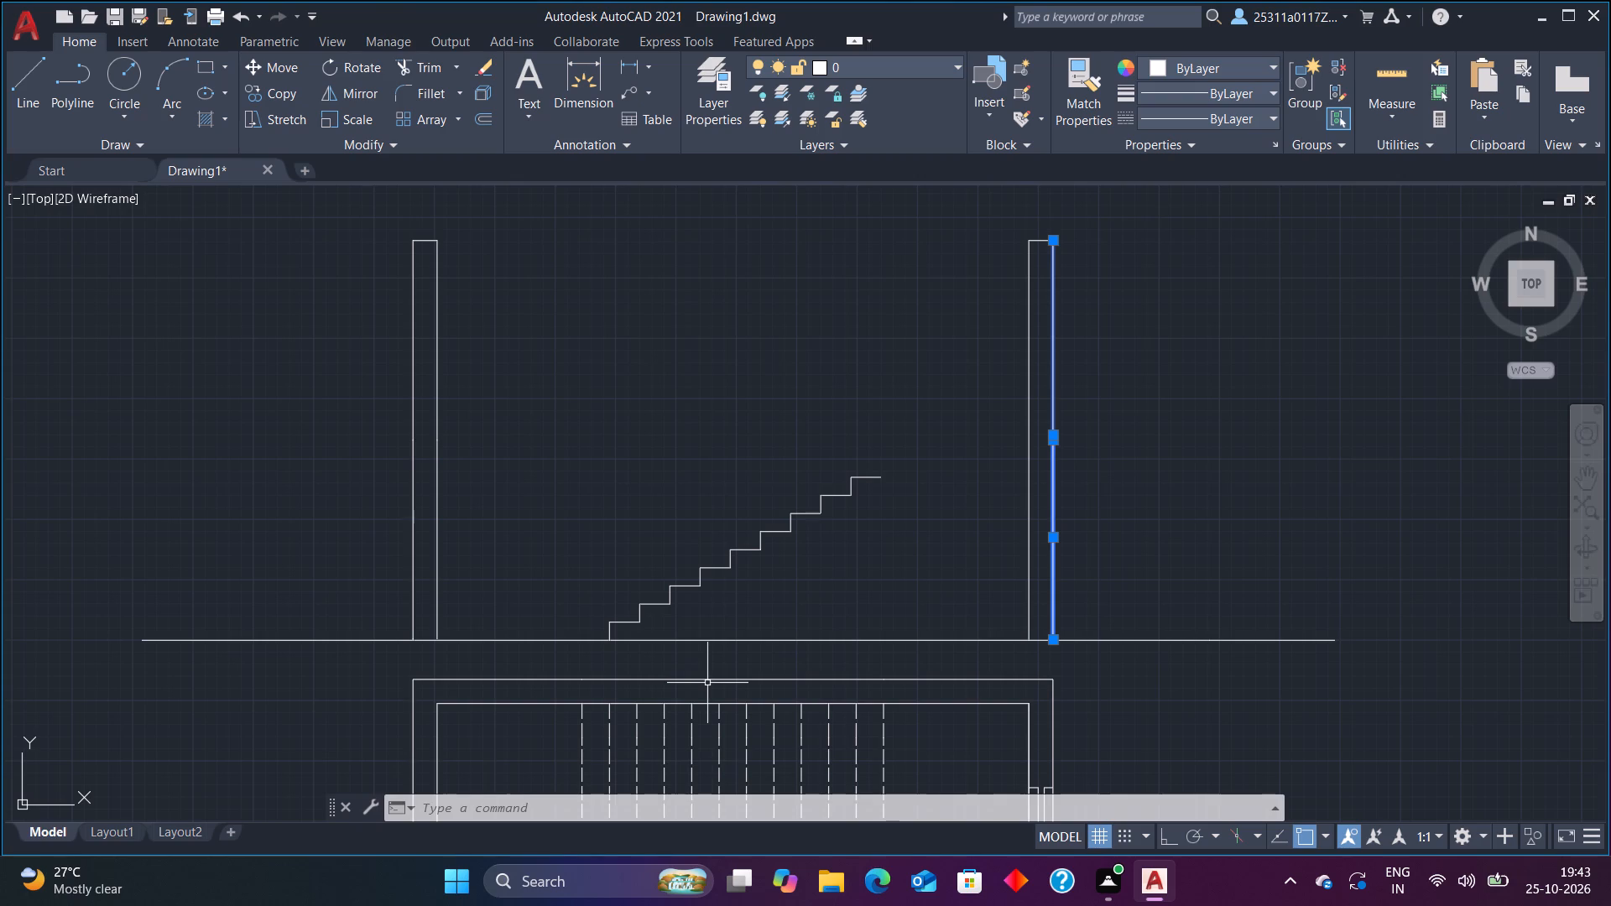
key("Escape")
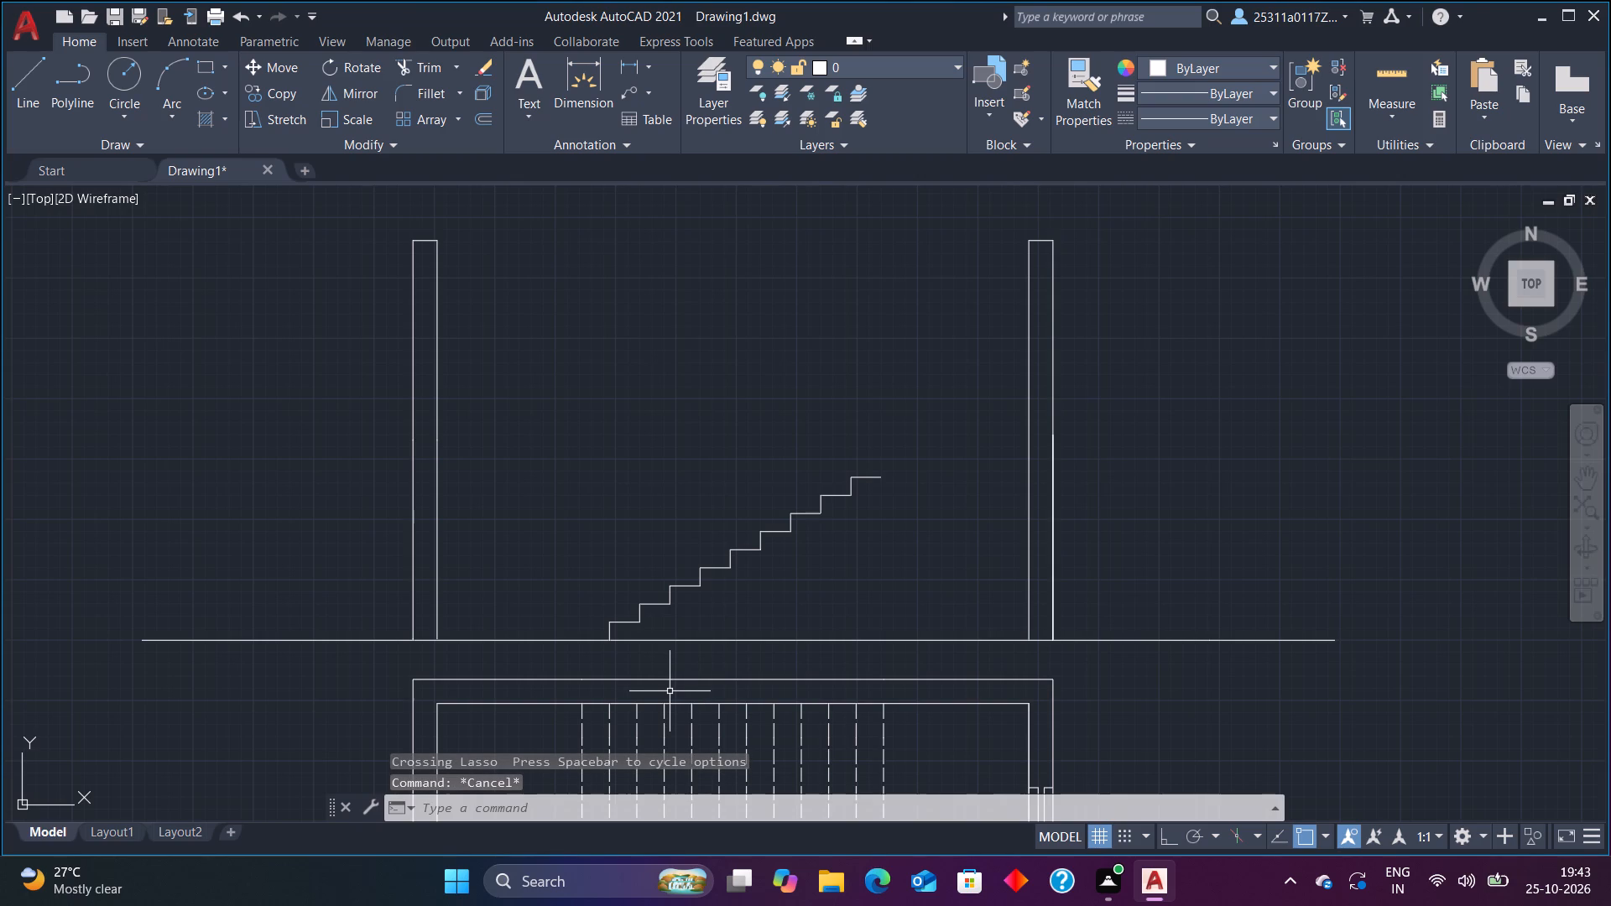
With Ortho on, draw a line from the ground up the right-hand wall's outer face in two 165-unit segments, continuing 20 units toward the stair.
left_click(22, 69)
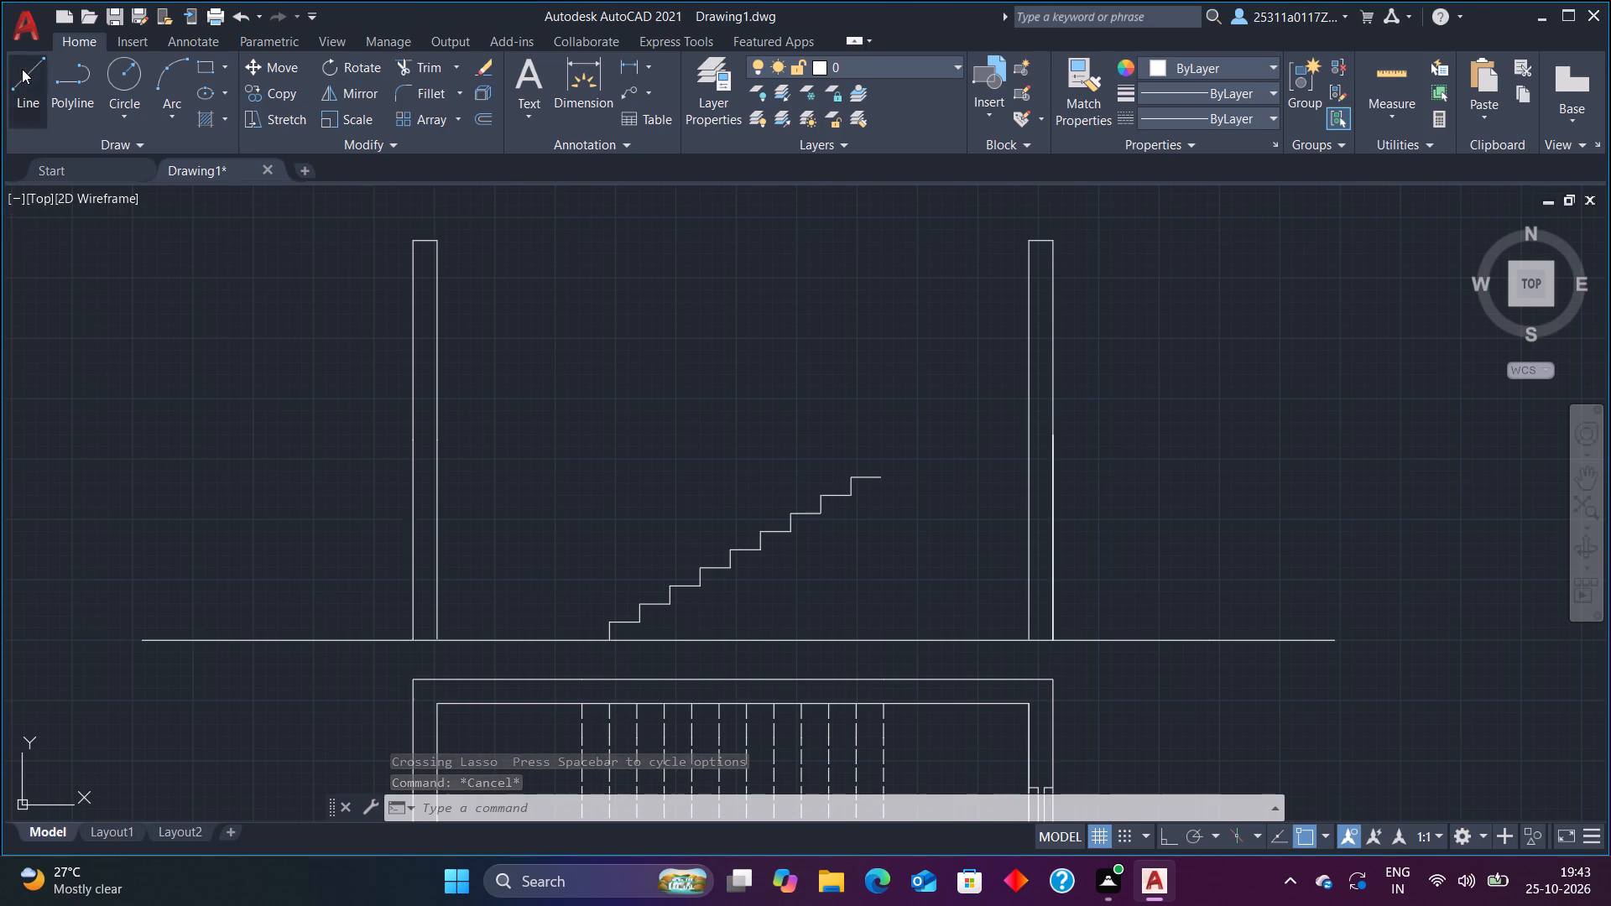
left_click(1050, 636)
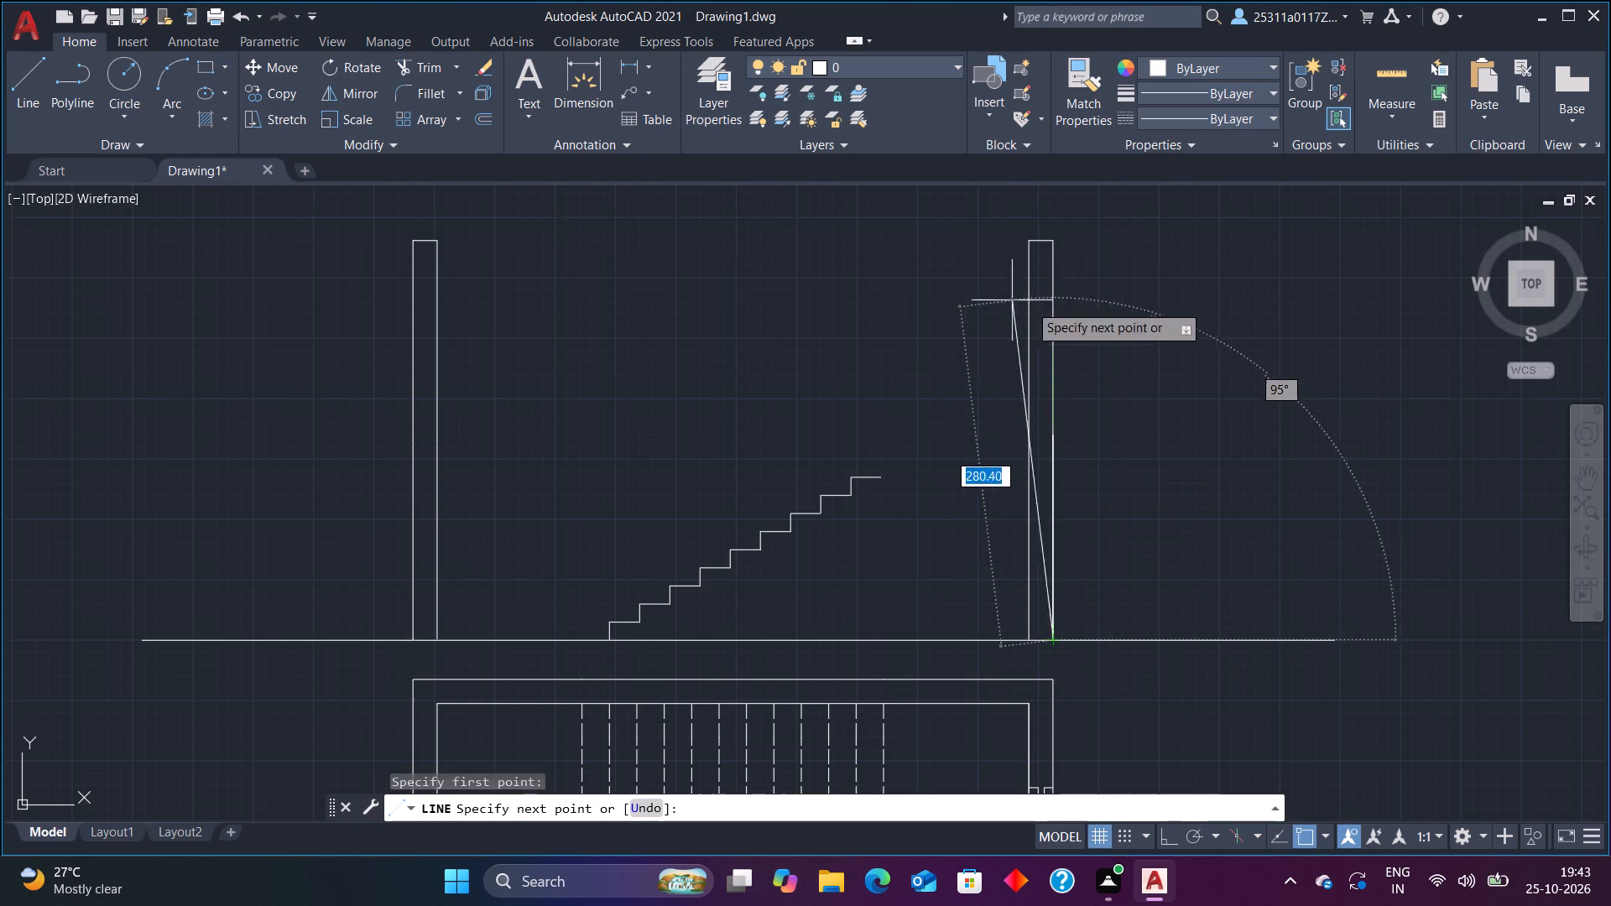
left_click(1170, 836)
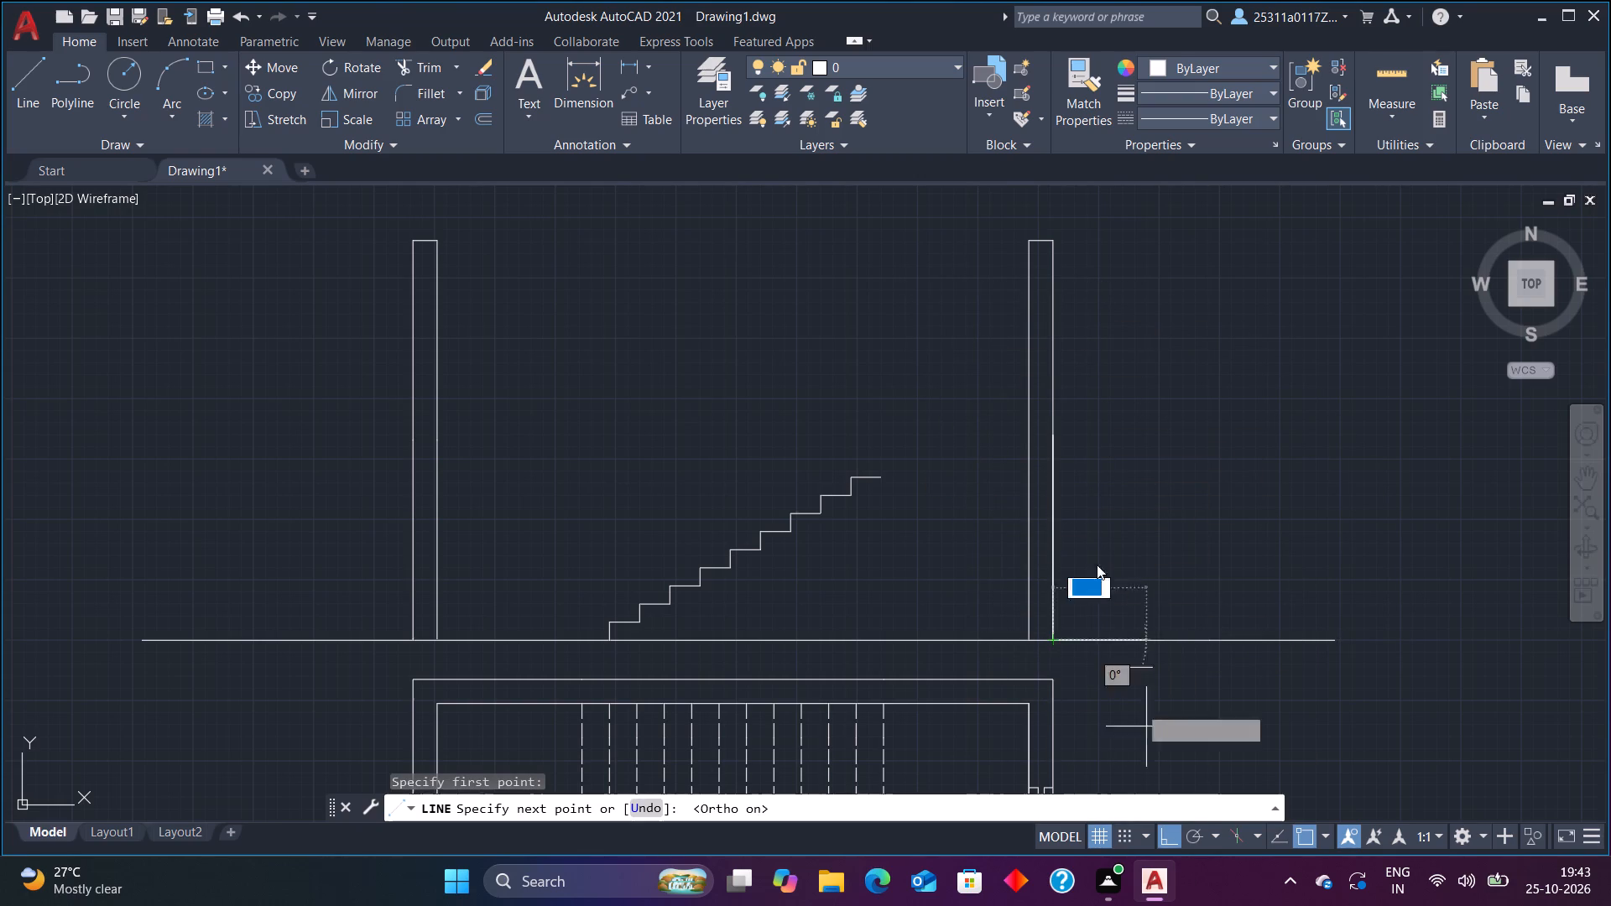
type("165")
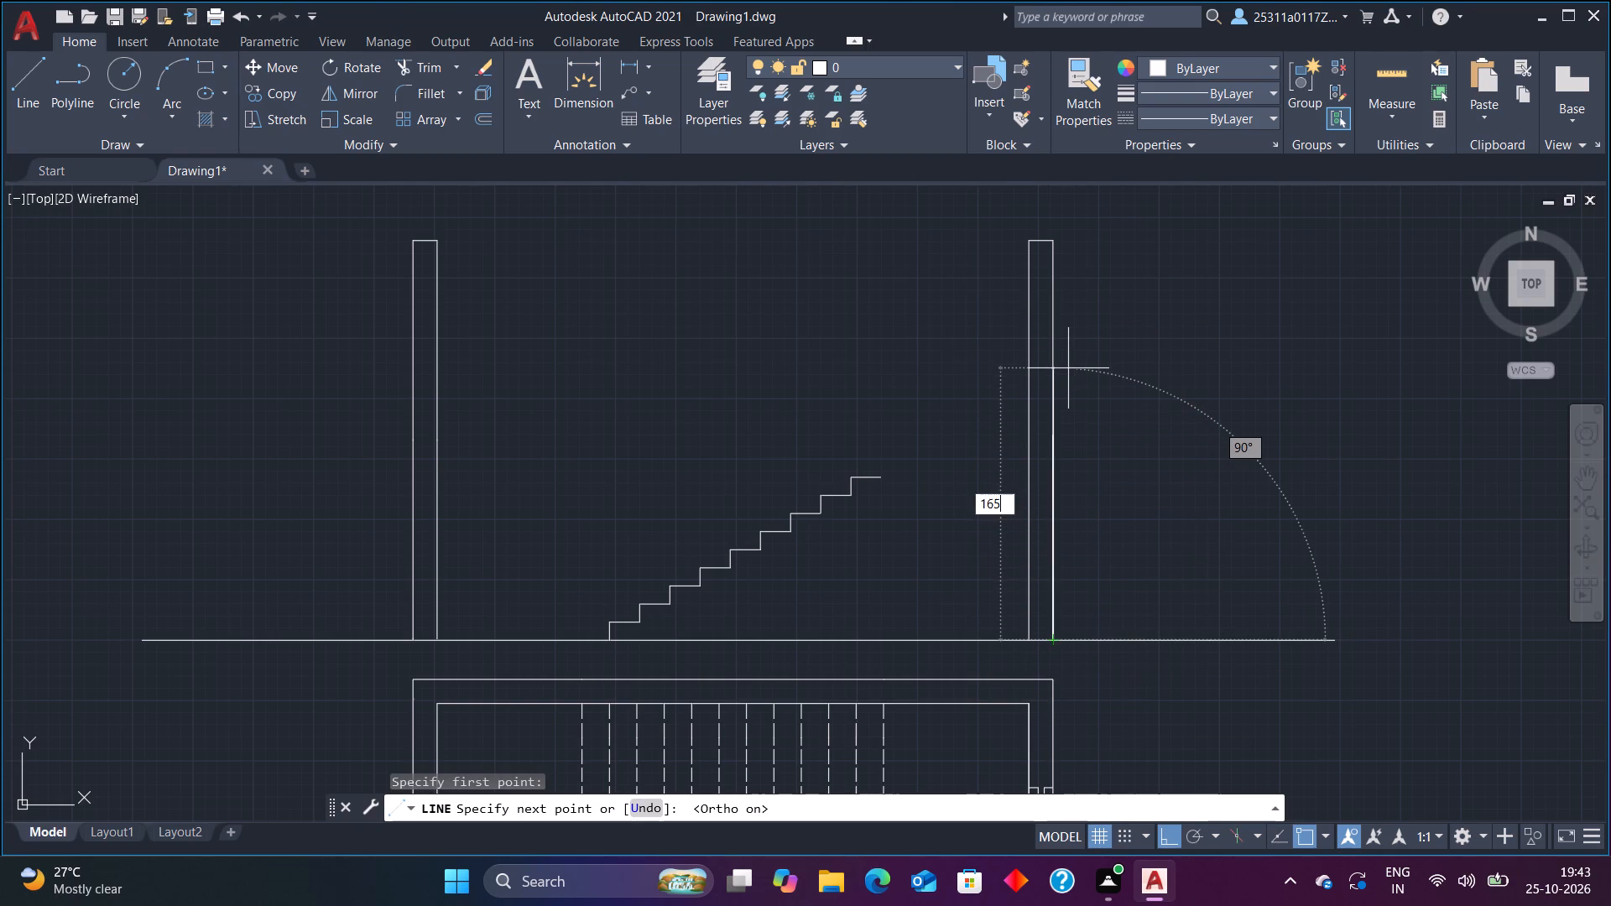
key("Return")
type("165")
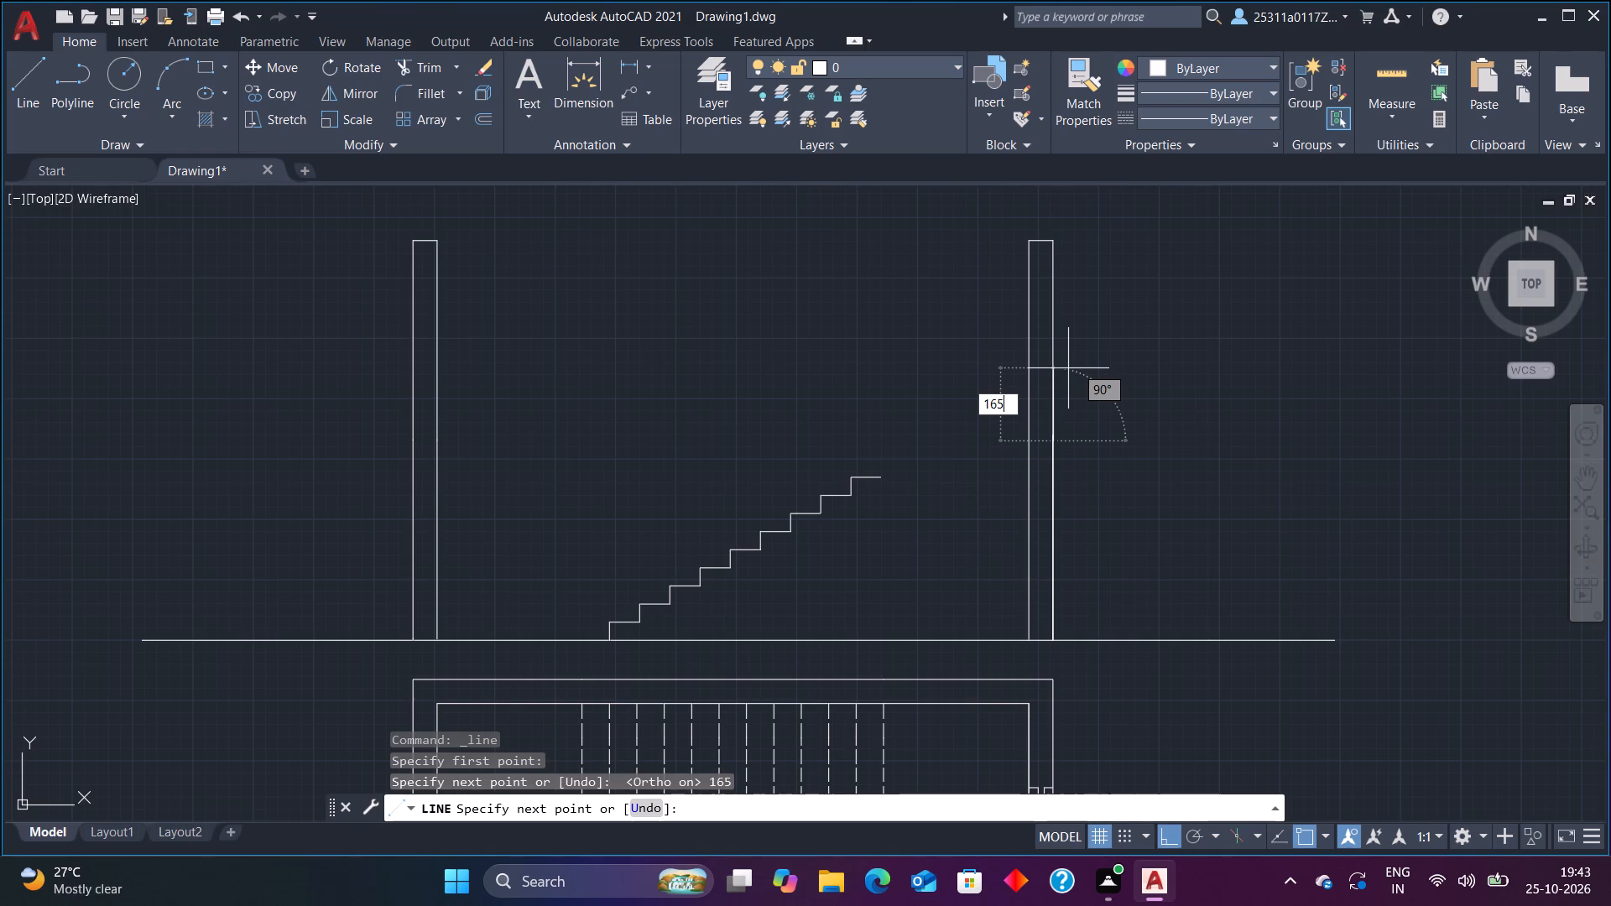
key("Return")
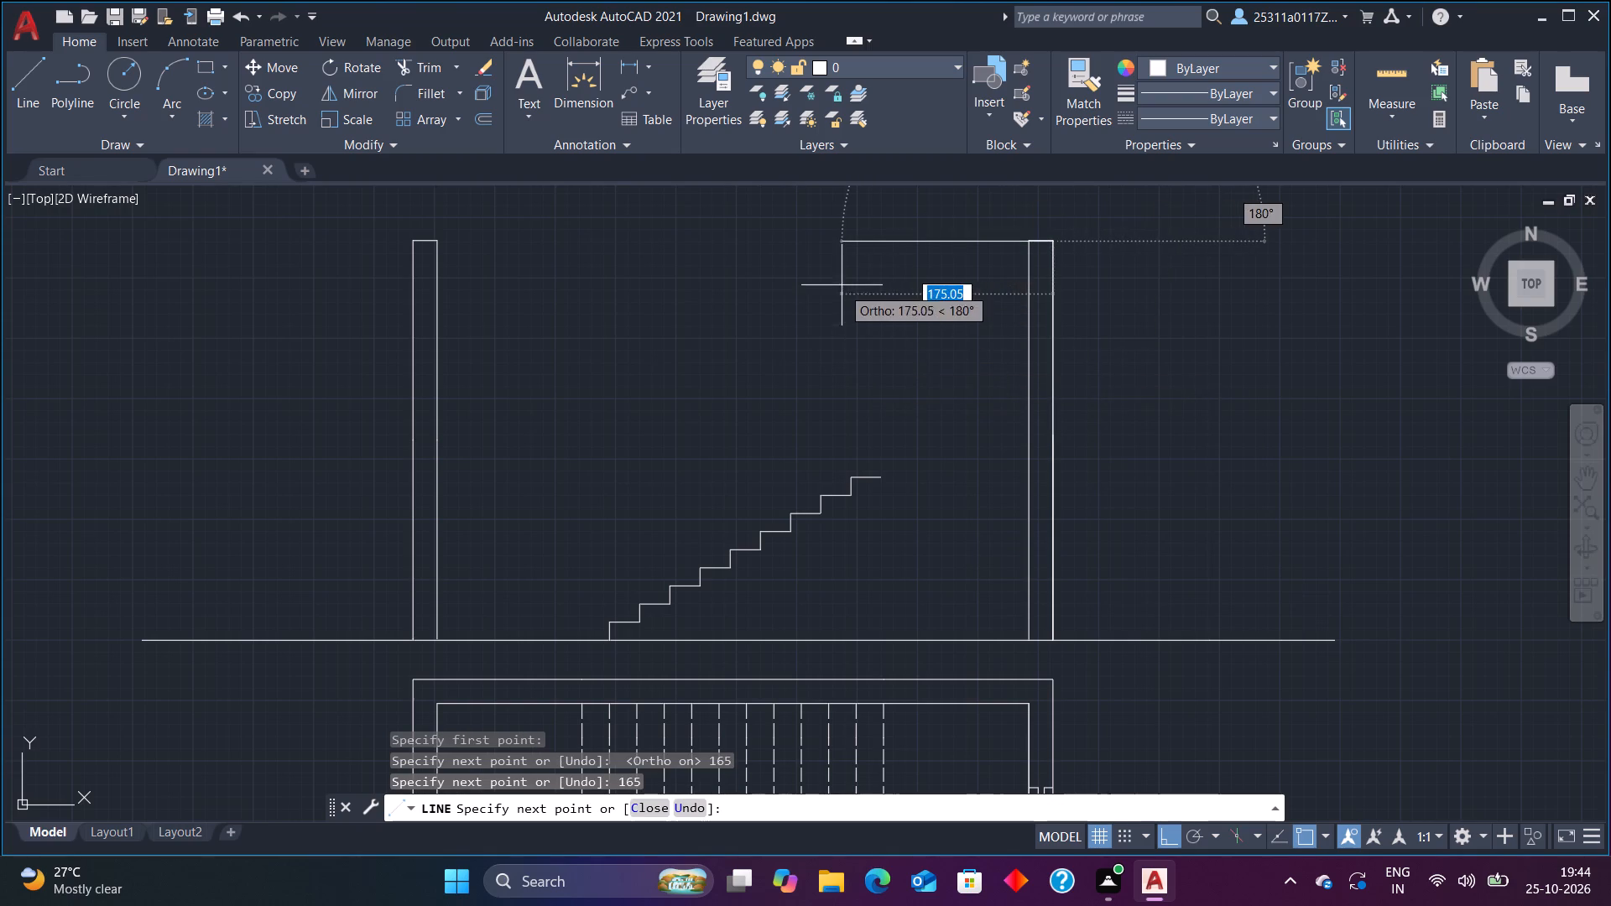
scroll(889, 283, "up", 3)
scroll(908, 305, "down", 4)
scroll(982, 279, "up", 4)
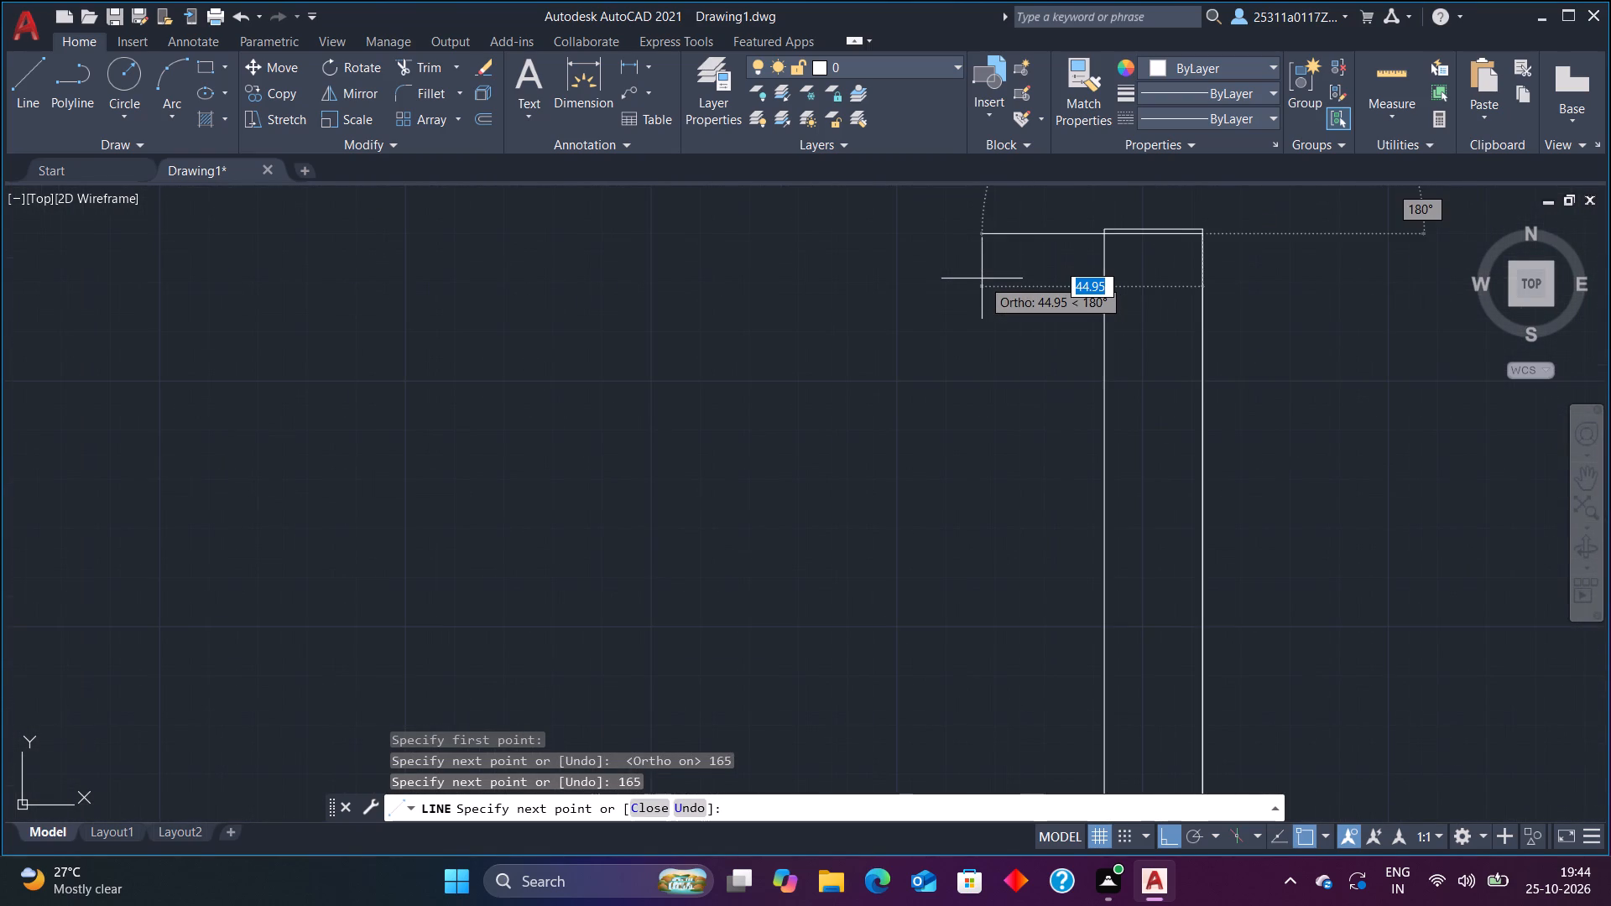
type("20")
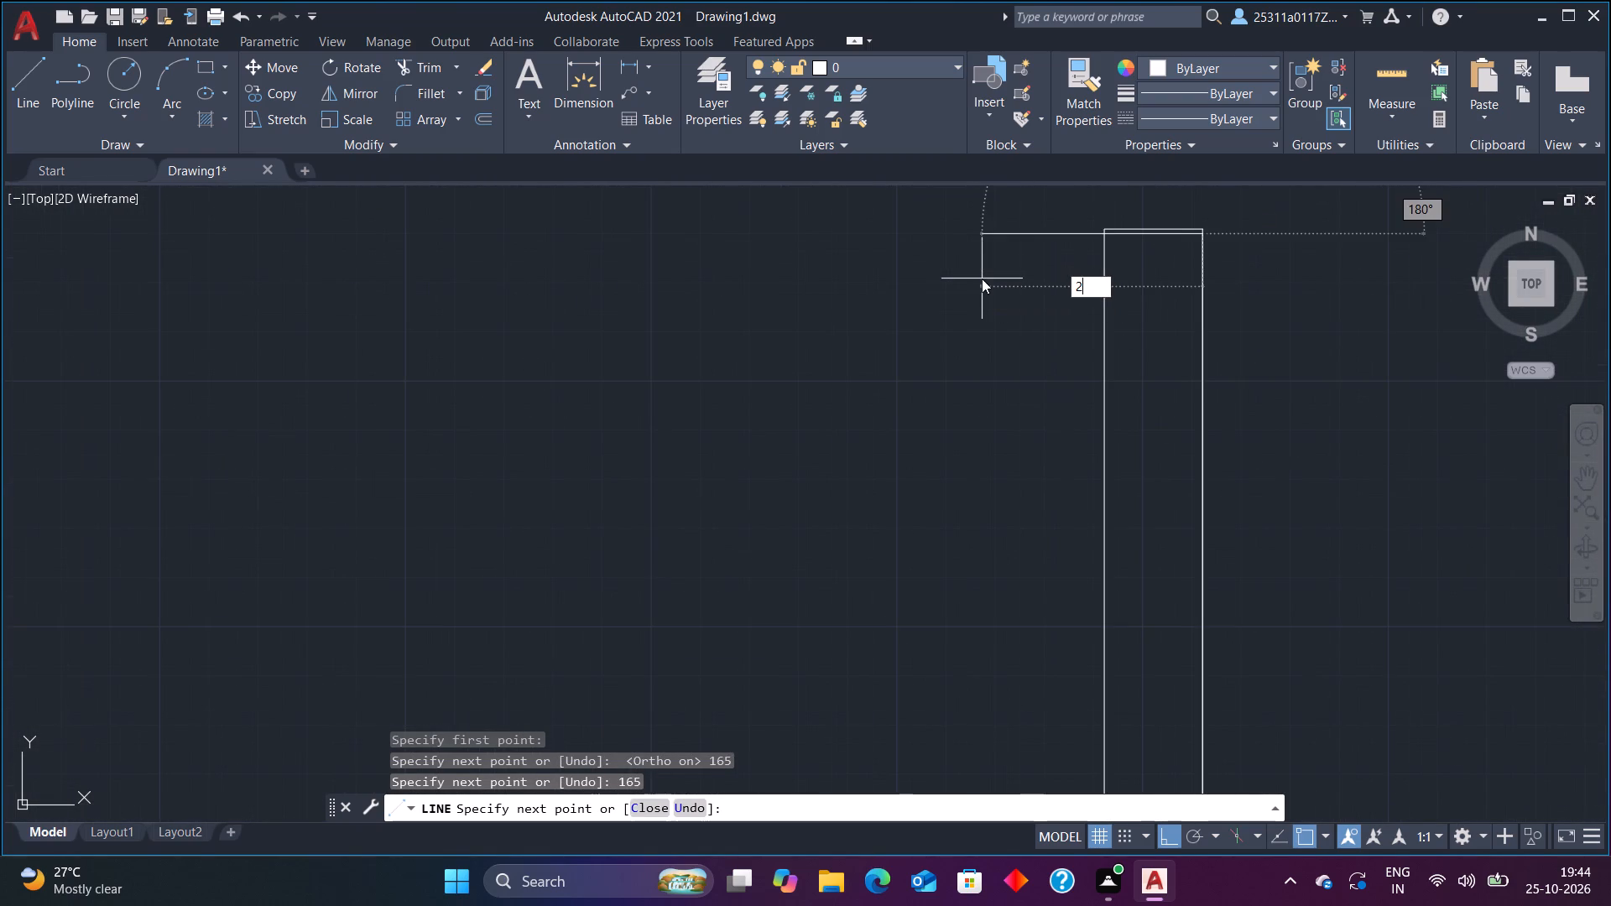
key("Return")
Continue the line 165 units down the right-hand wall's inner face and 165 units back up.
scroll(1140, 624, "up", 1)
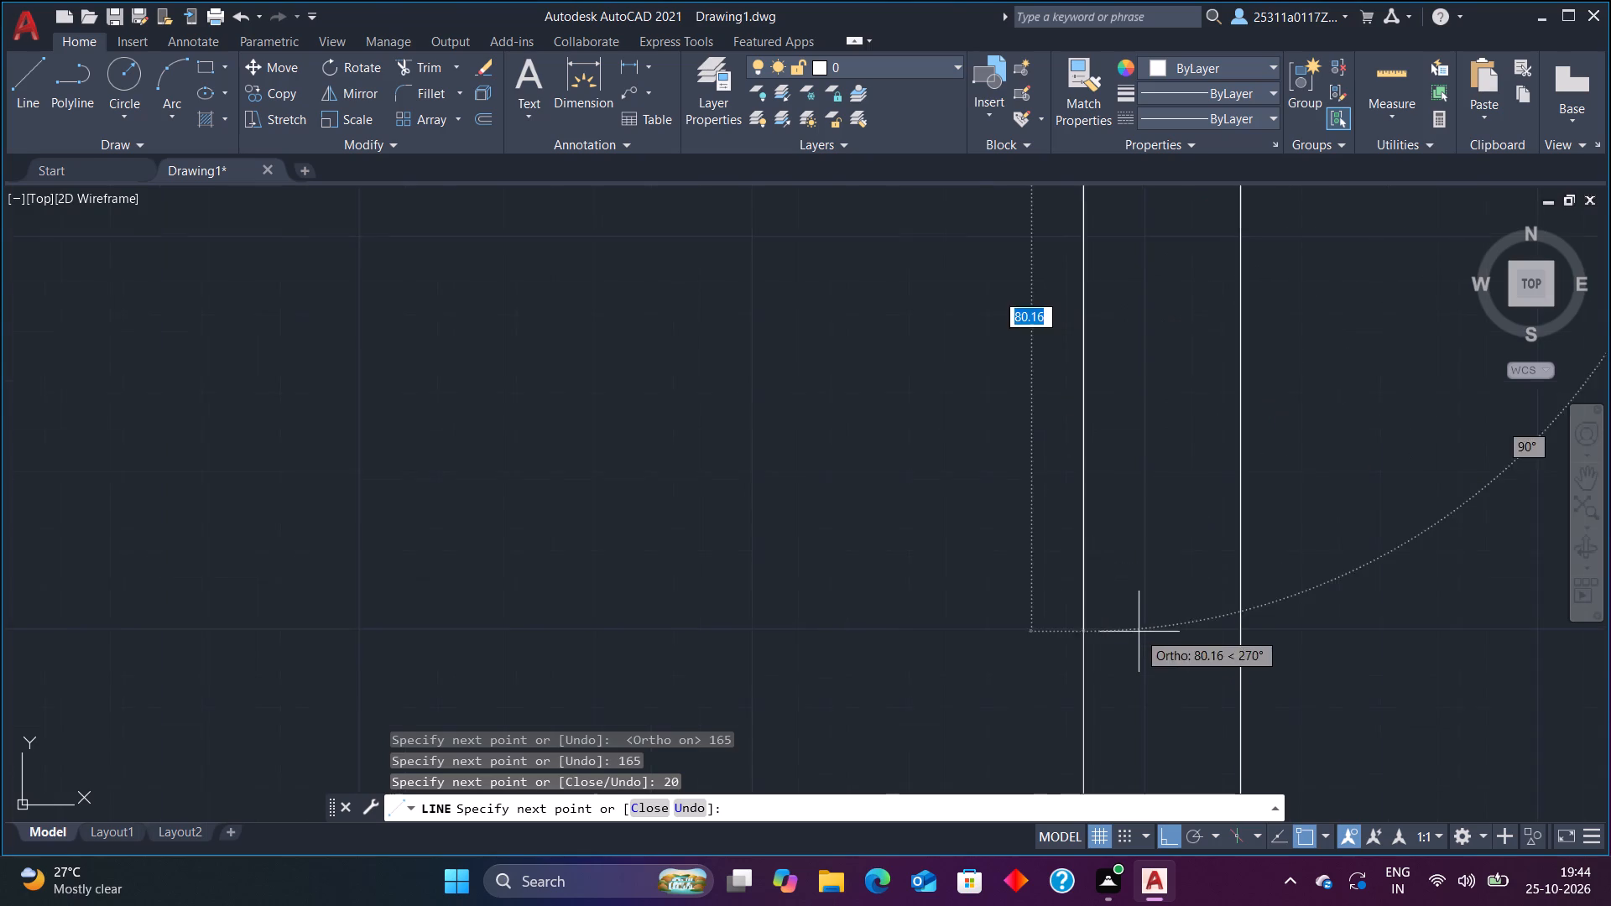
scroll(1138, 632, "up", 2)
scroll(1137, 641, "down", 6)
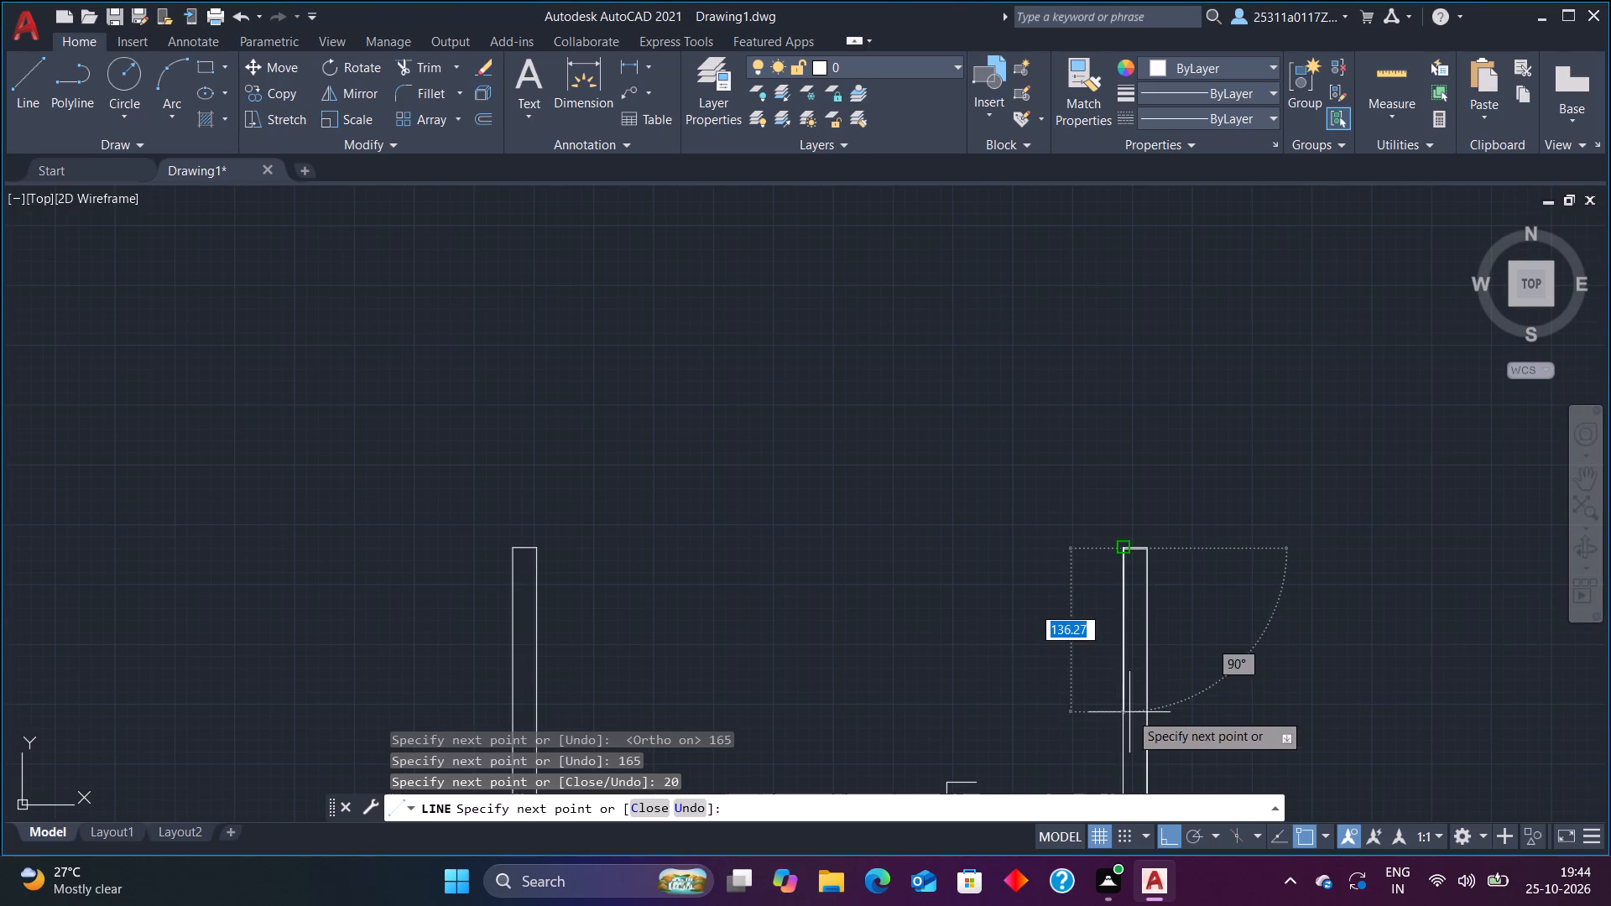
scroll(1129, 740, "up", 2)
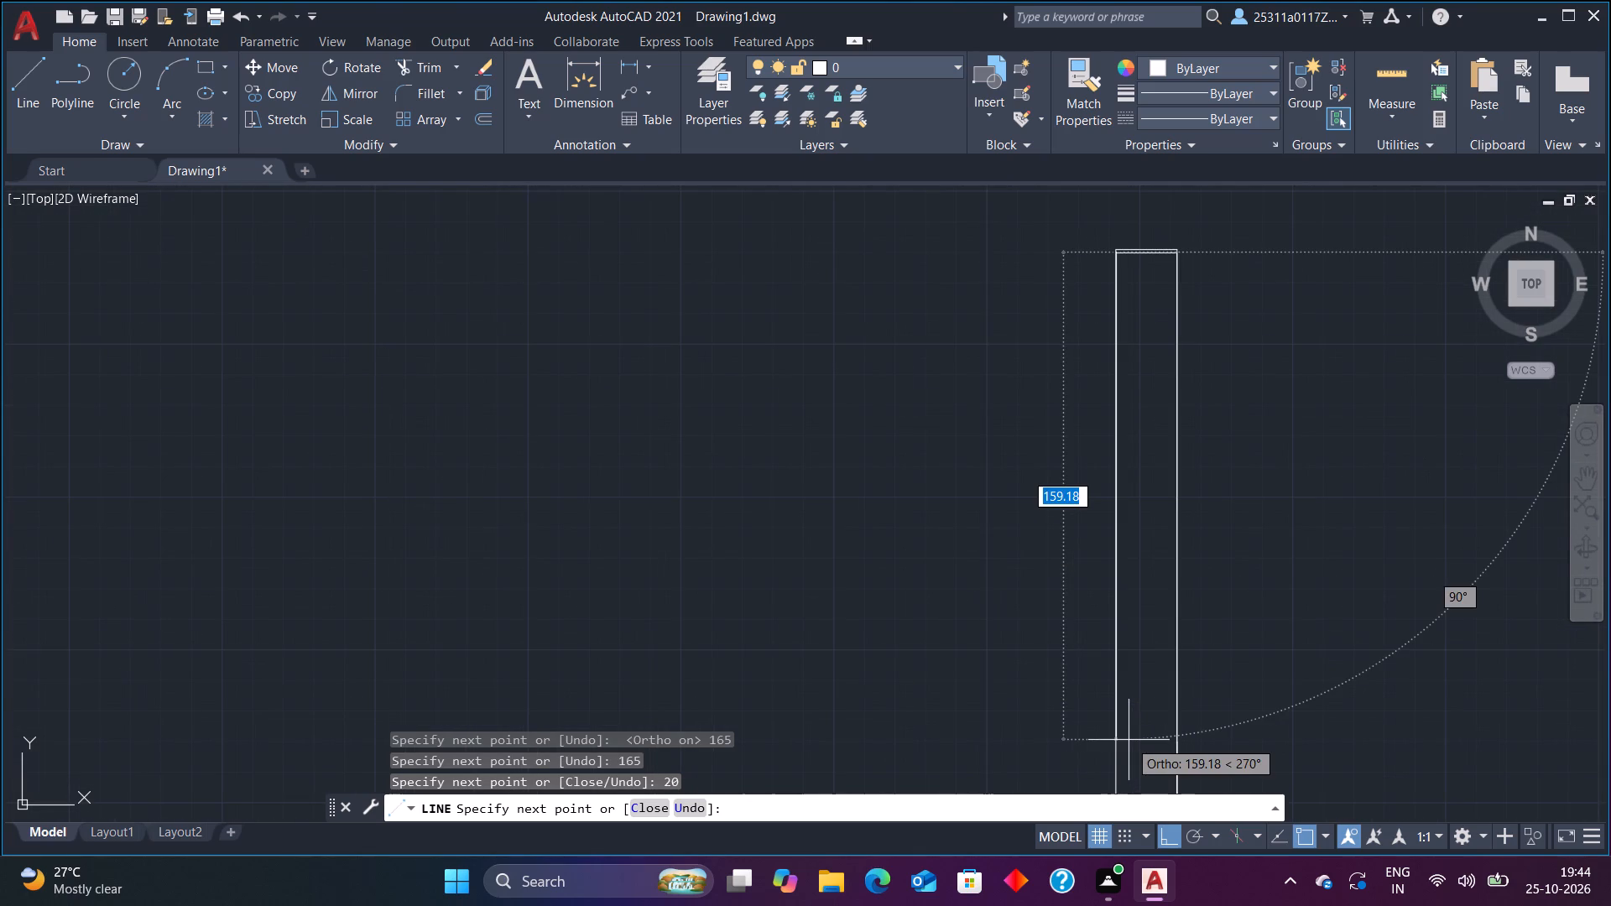
type("165")
key("Return")
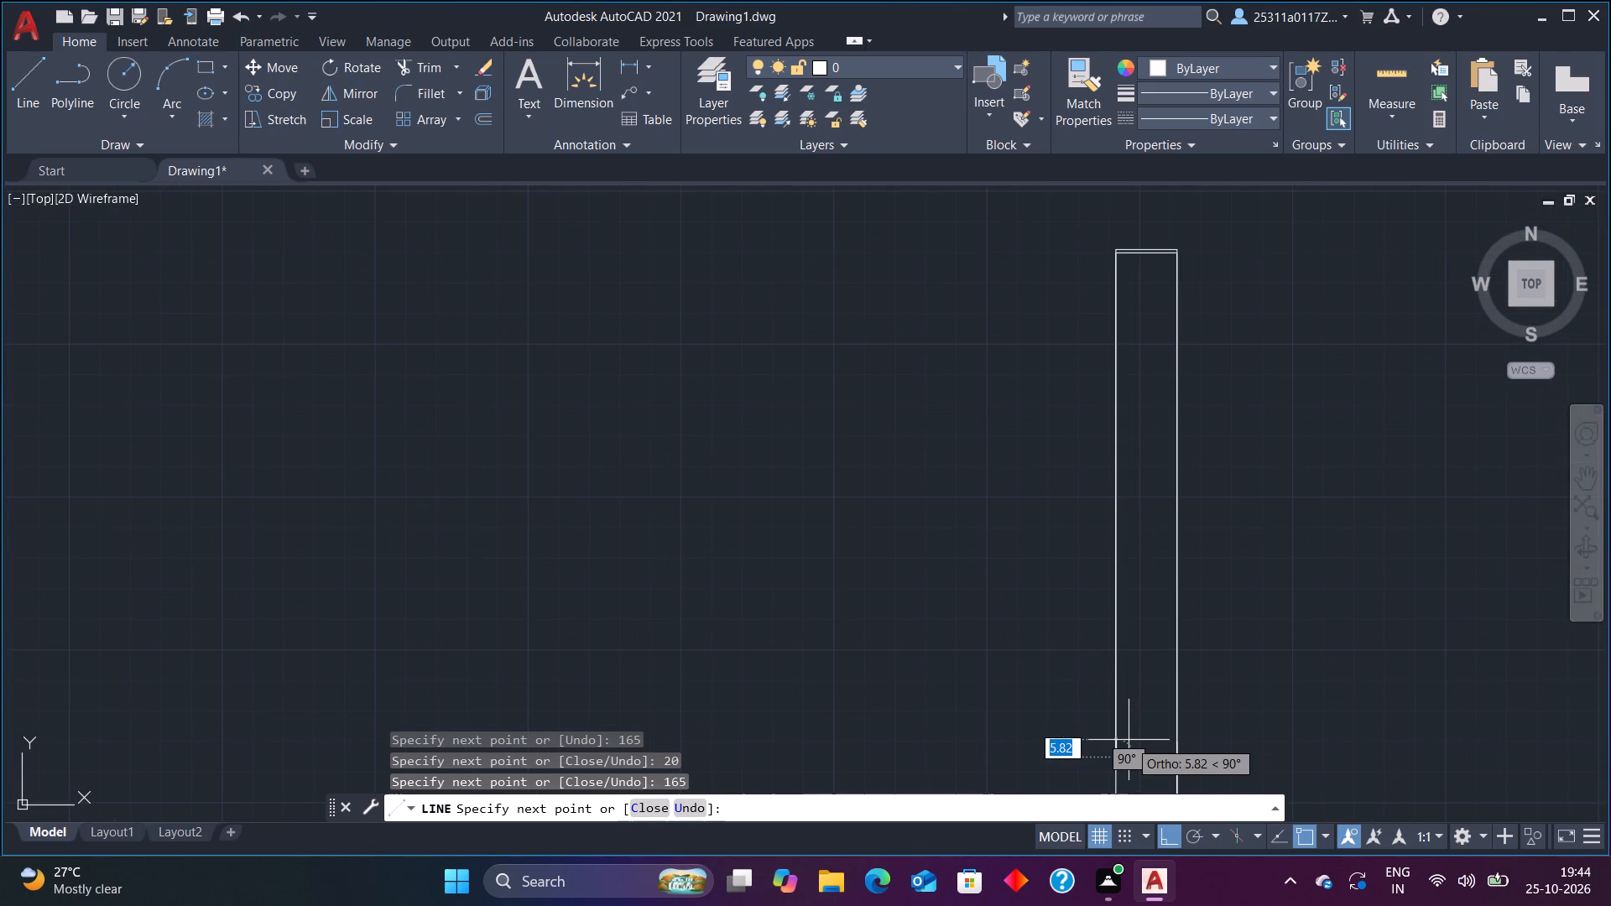
type("165")
key("Return")
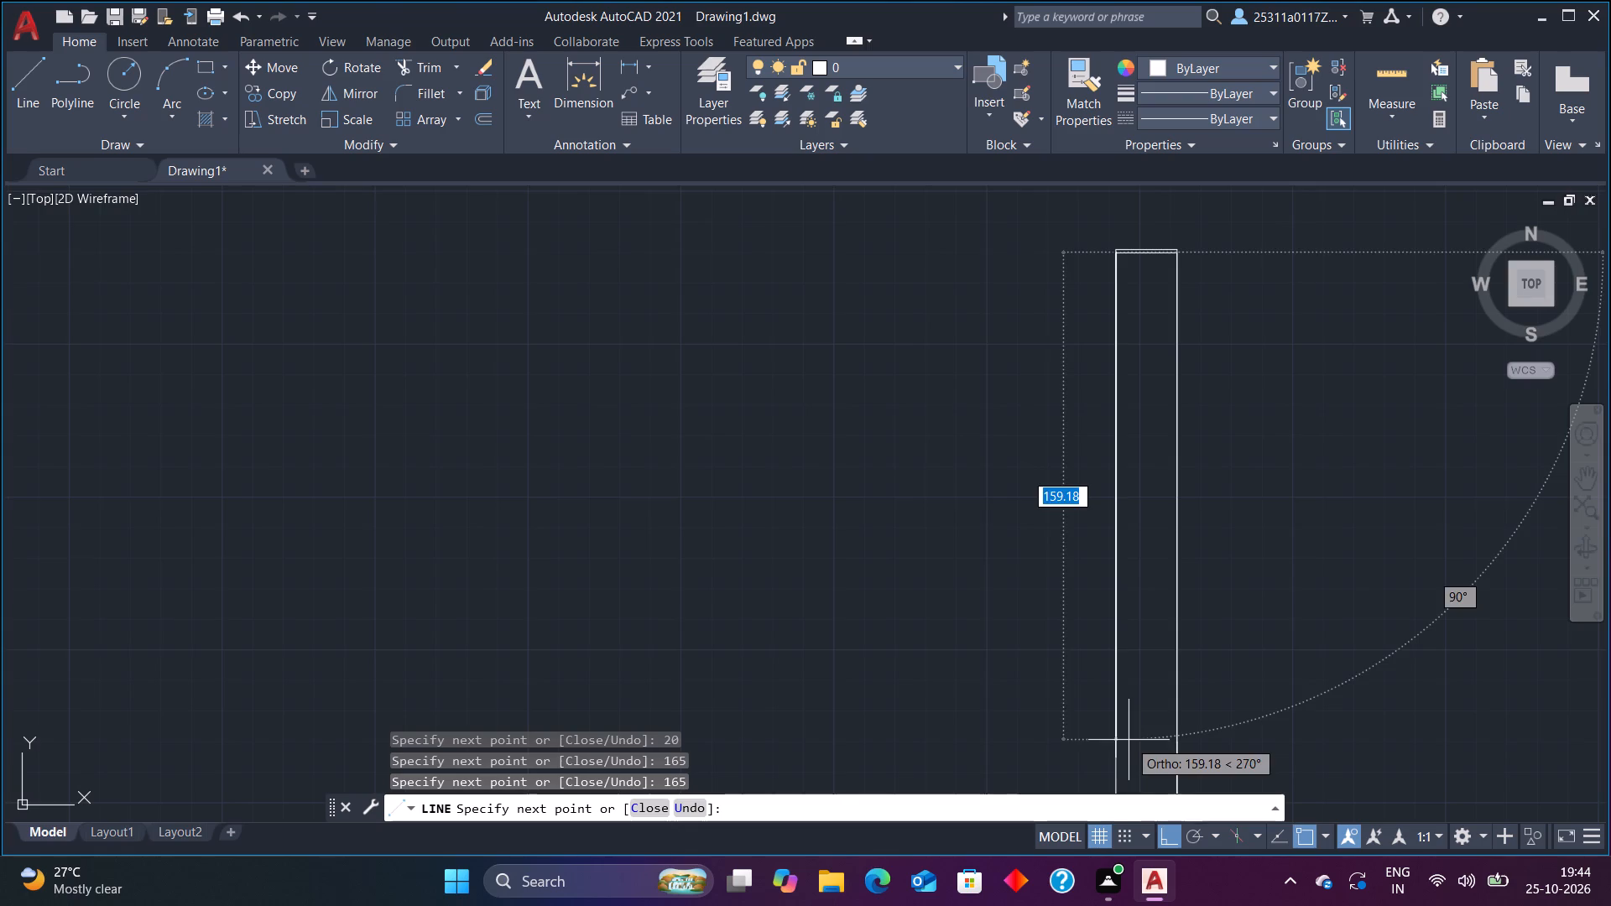
Run the line down the right-hand wall's inner face to the ground line and end it there.
scroll(1130, 790, "up", 1)
scroll(1130, 790, "down", 9)
scroll(1165, 711, "down", 8)
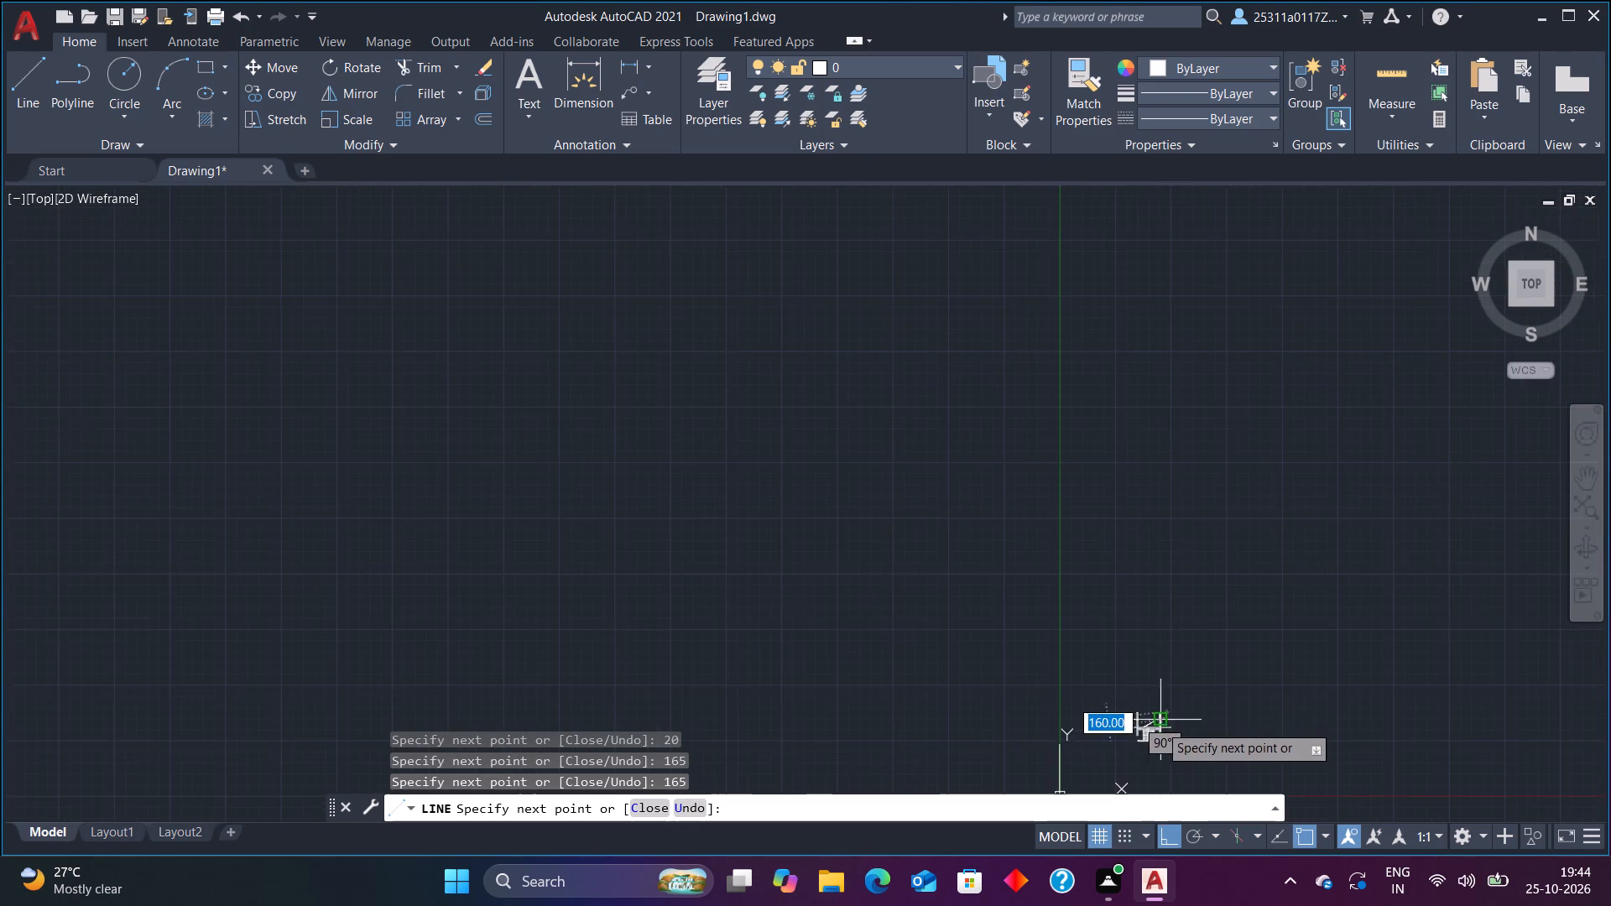
scroll(1157, 729, "up", 9)
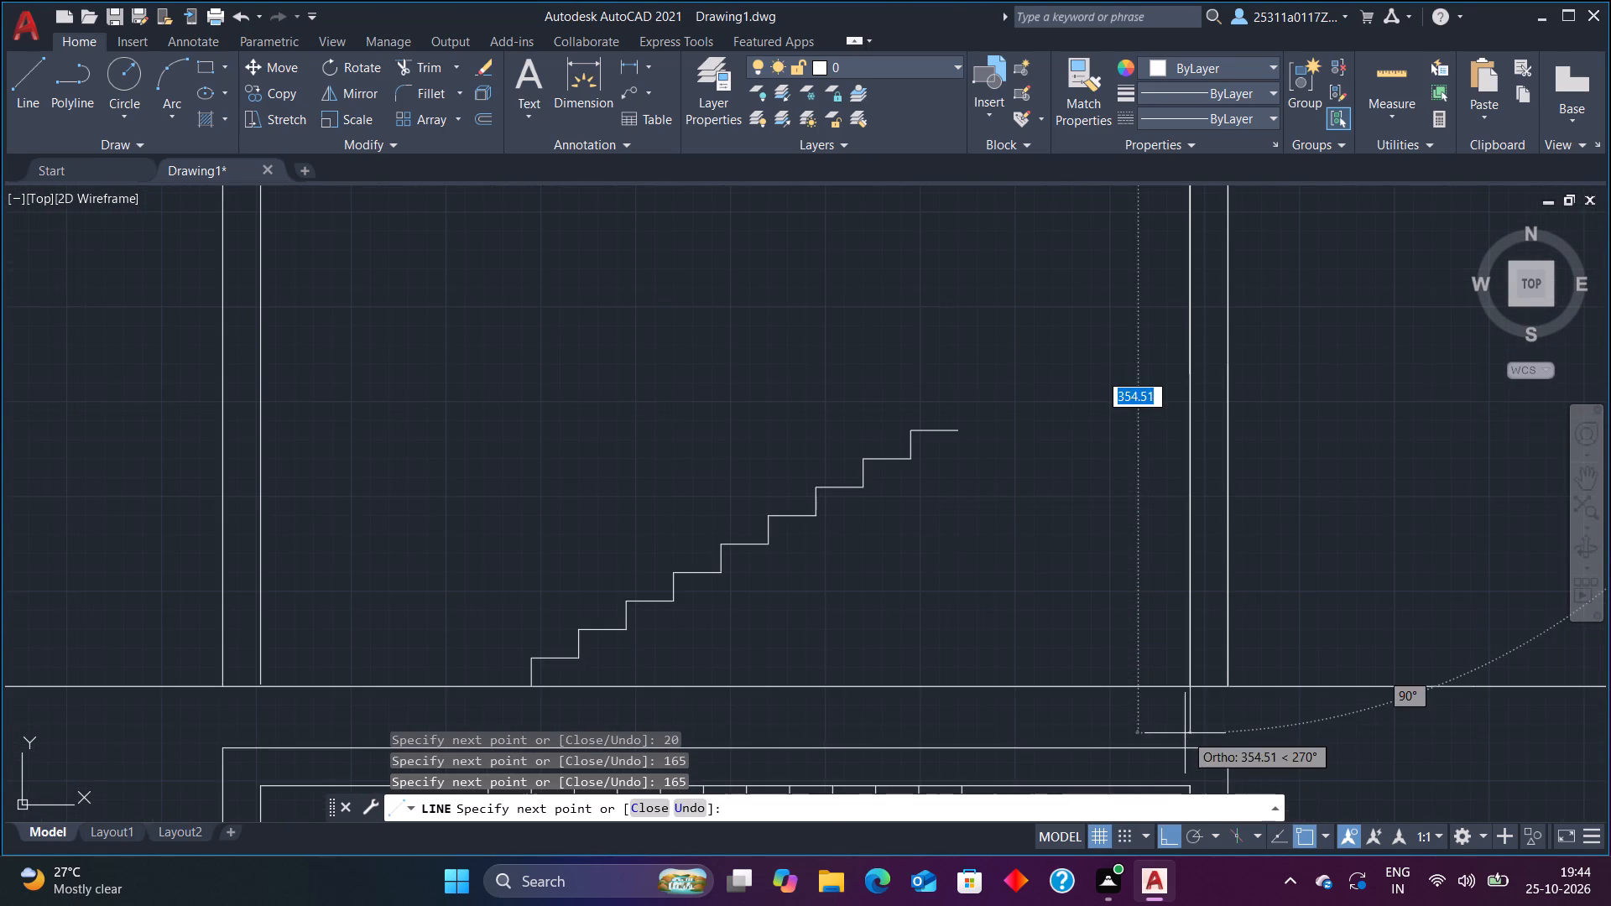
left_click(1188, 688)
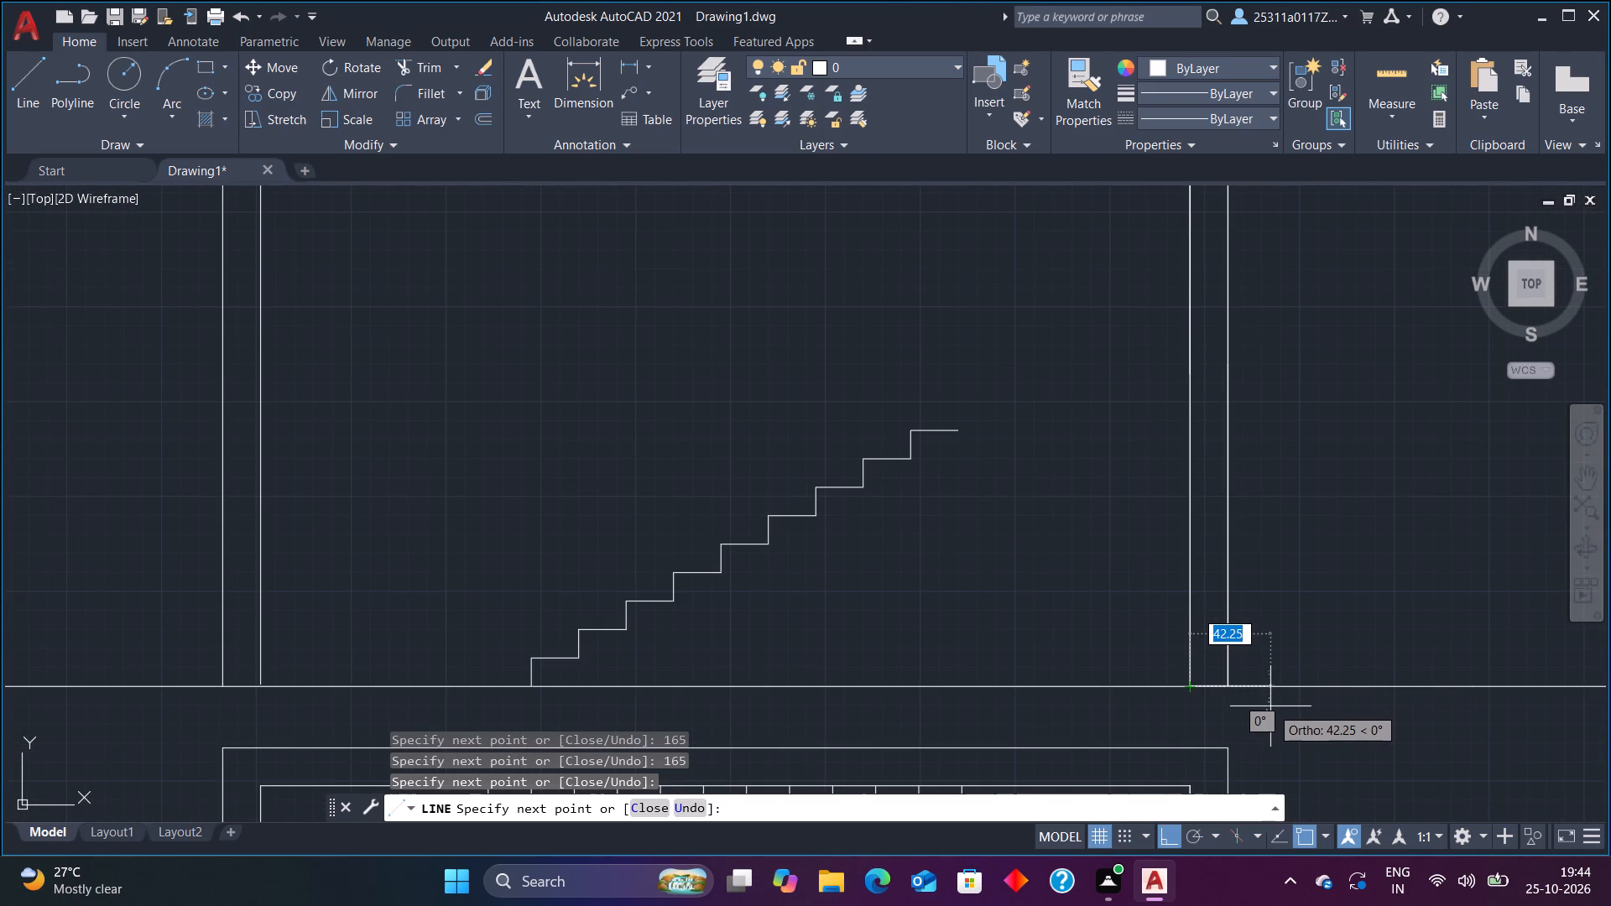
key("Escape")
scroll(1310, 694, "down", 4)
scroll(1322, 538, "up", 5)
scroll(1274, 624, "down", 4)
scroll(1270, 697, "up", 5)
scroll(1265, 717, "down", 5)
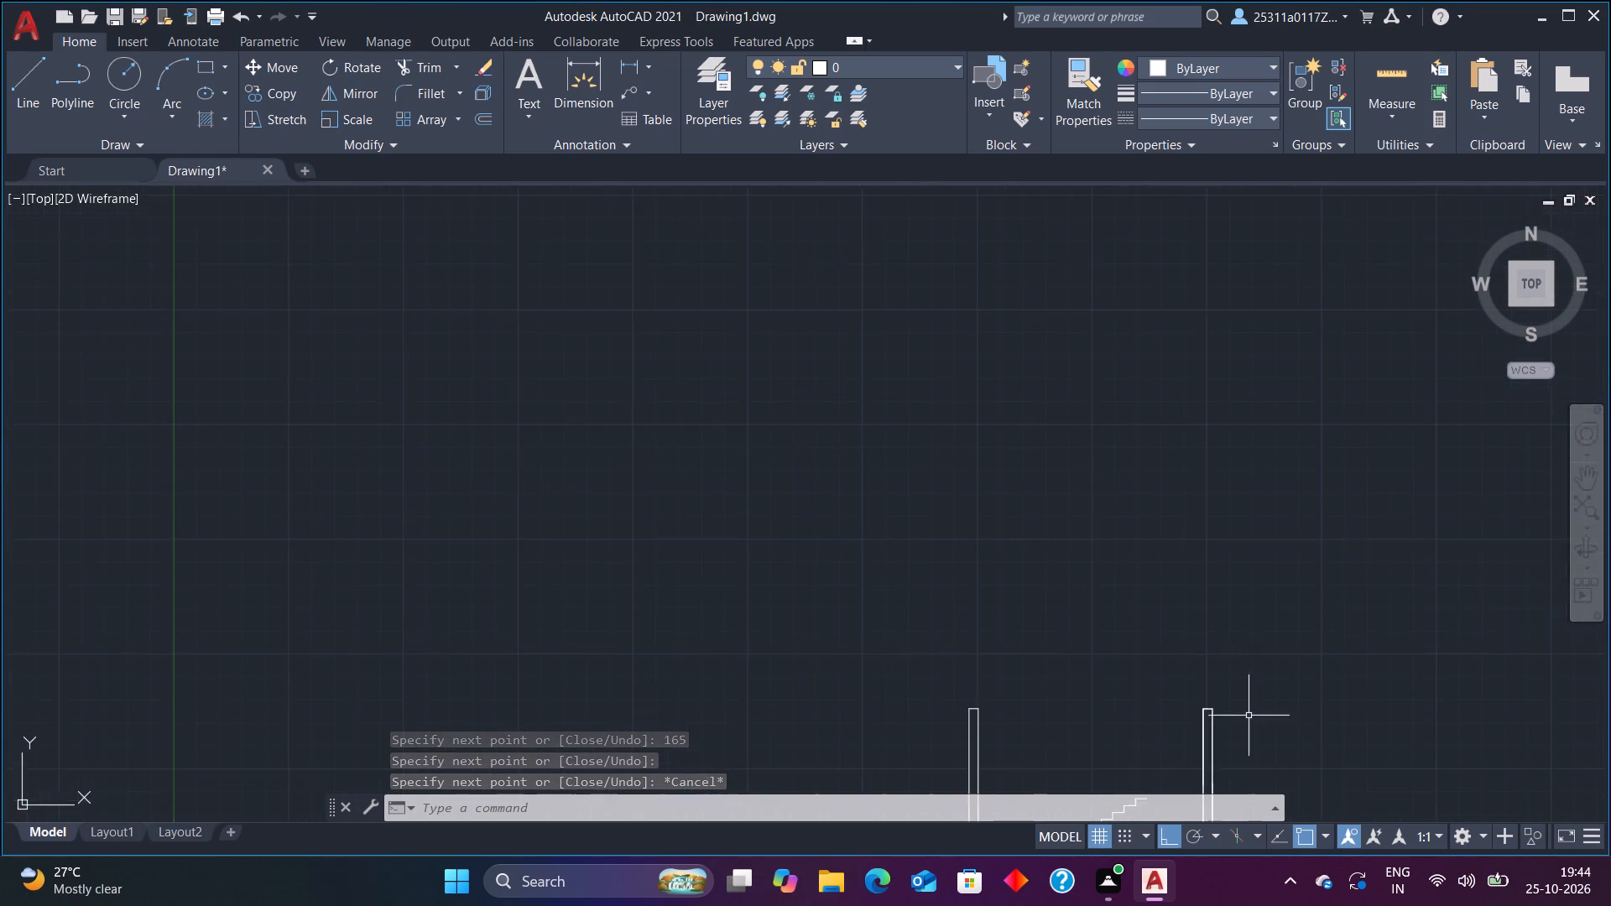
Erase the old top line above the redrawn right-hand wall in the section.
scroll(1249, 718, "up", 7)
scroll(827, 601, "down", 3)
scroll(488, 544, "up", 5)
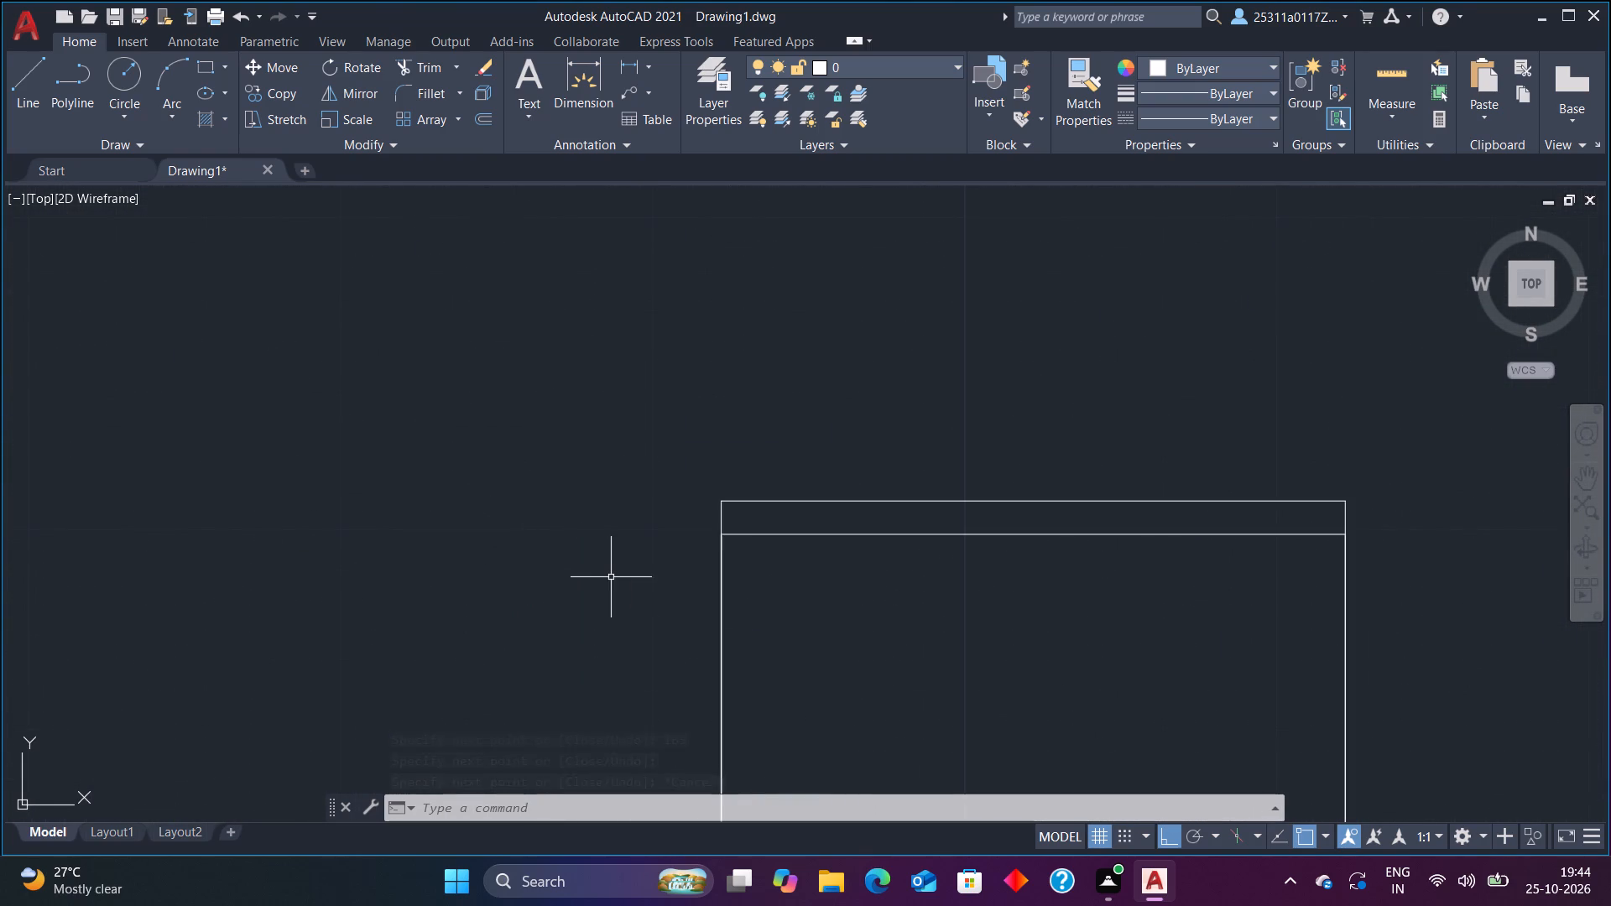
key("t")
key("r")
key("Escape")
left_click_drag(909, 414, 915, 419)
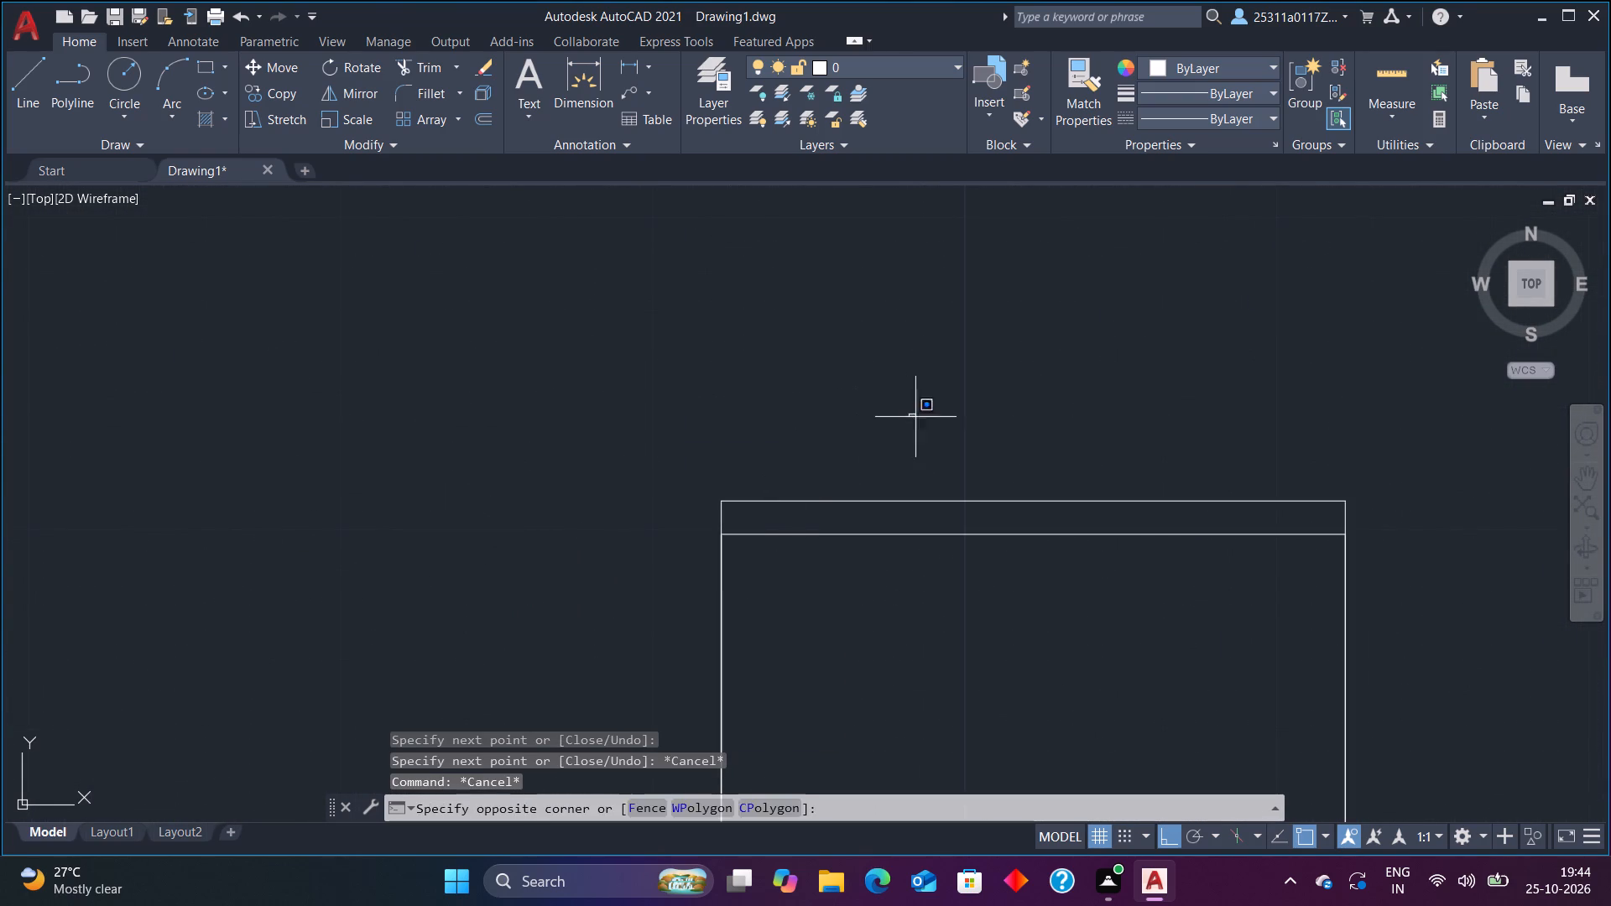
left_click_drag(915, 419, 816, 509)
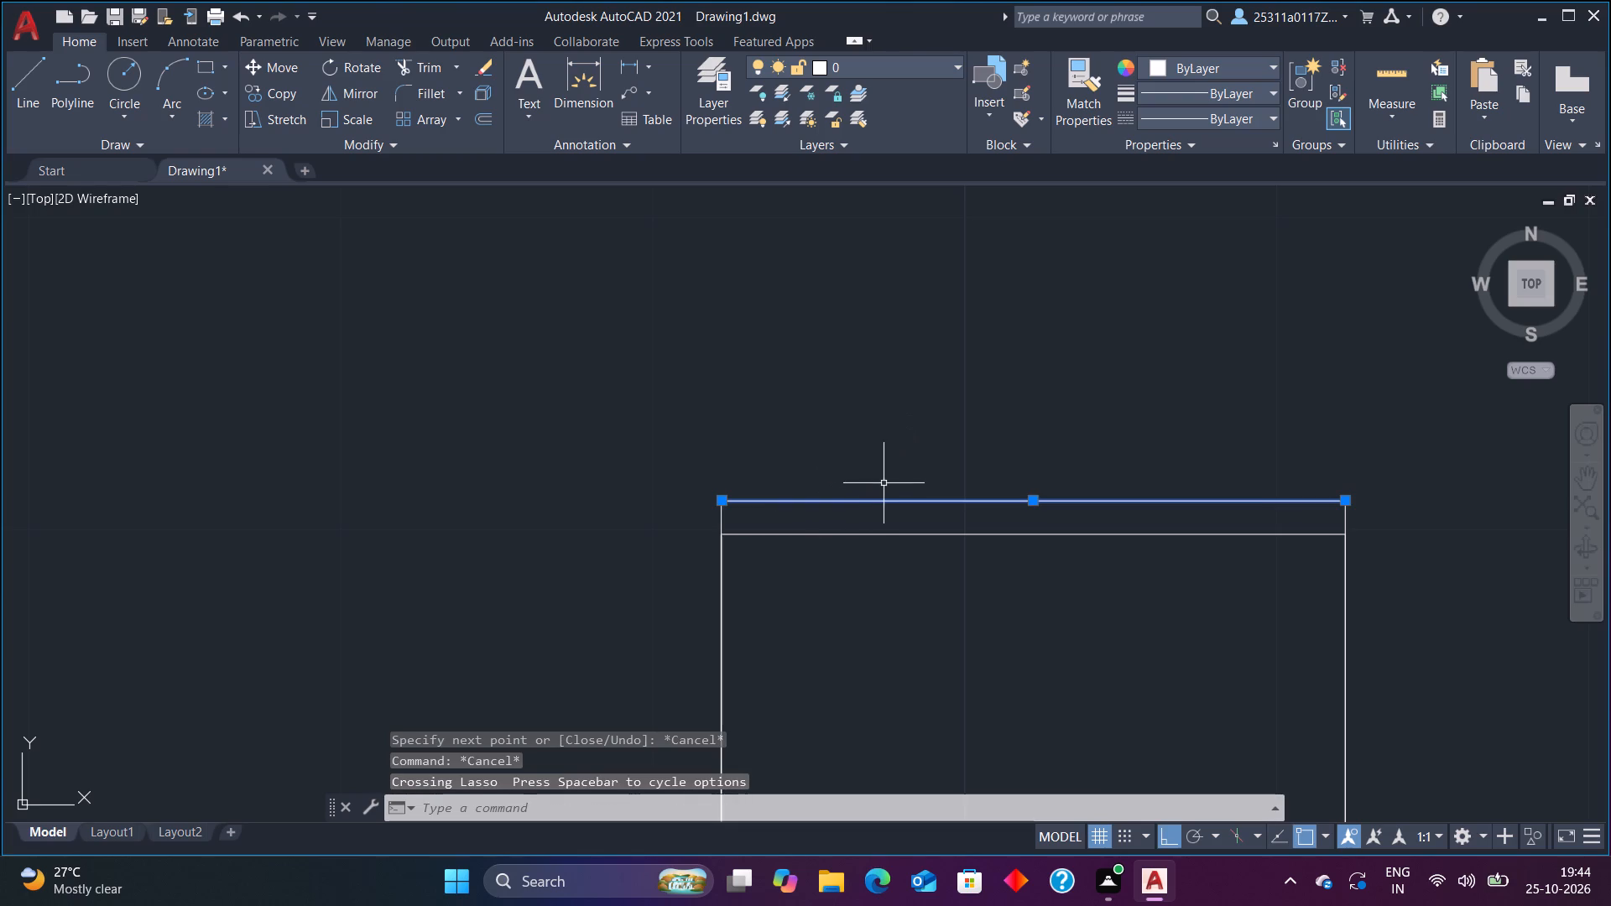
key("Delete")
Erase the two old face lines that extend above the right-hand wall's redrawn top.
type("tr")
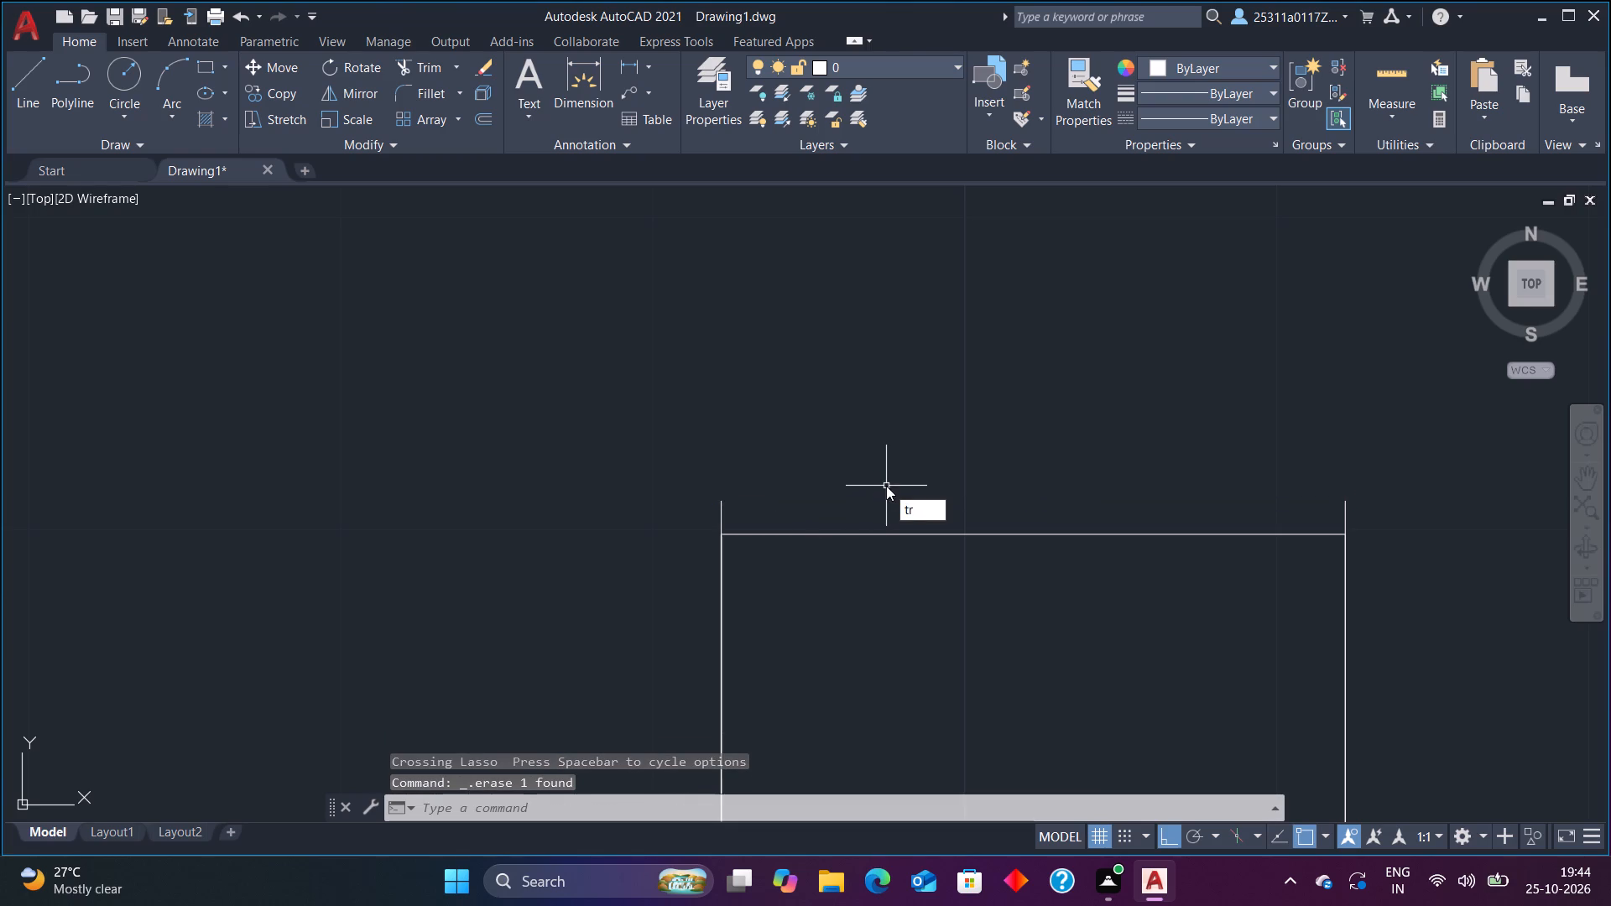
key("grave")
key("Escape")
key("Escape")
left_click_drag(880, 485, 670, 521)
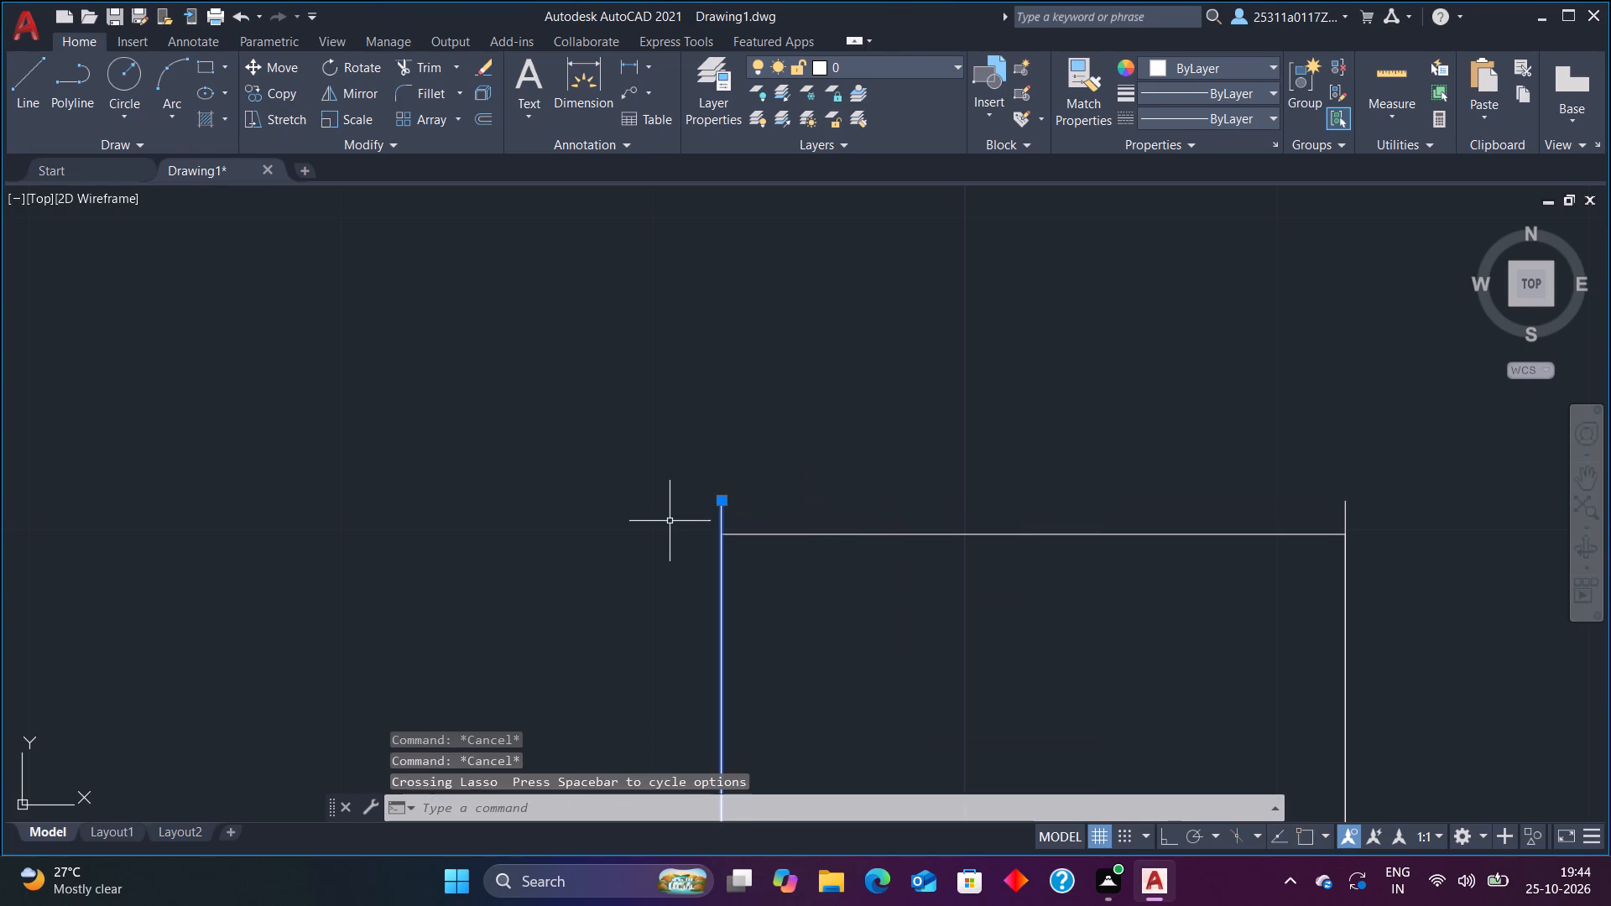
key("Delete")
left_click_drag(1268, 506, 1349, 508)
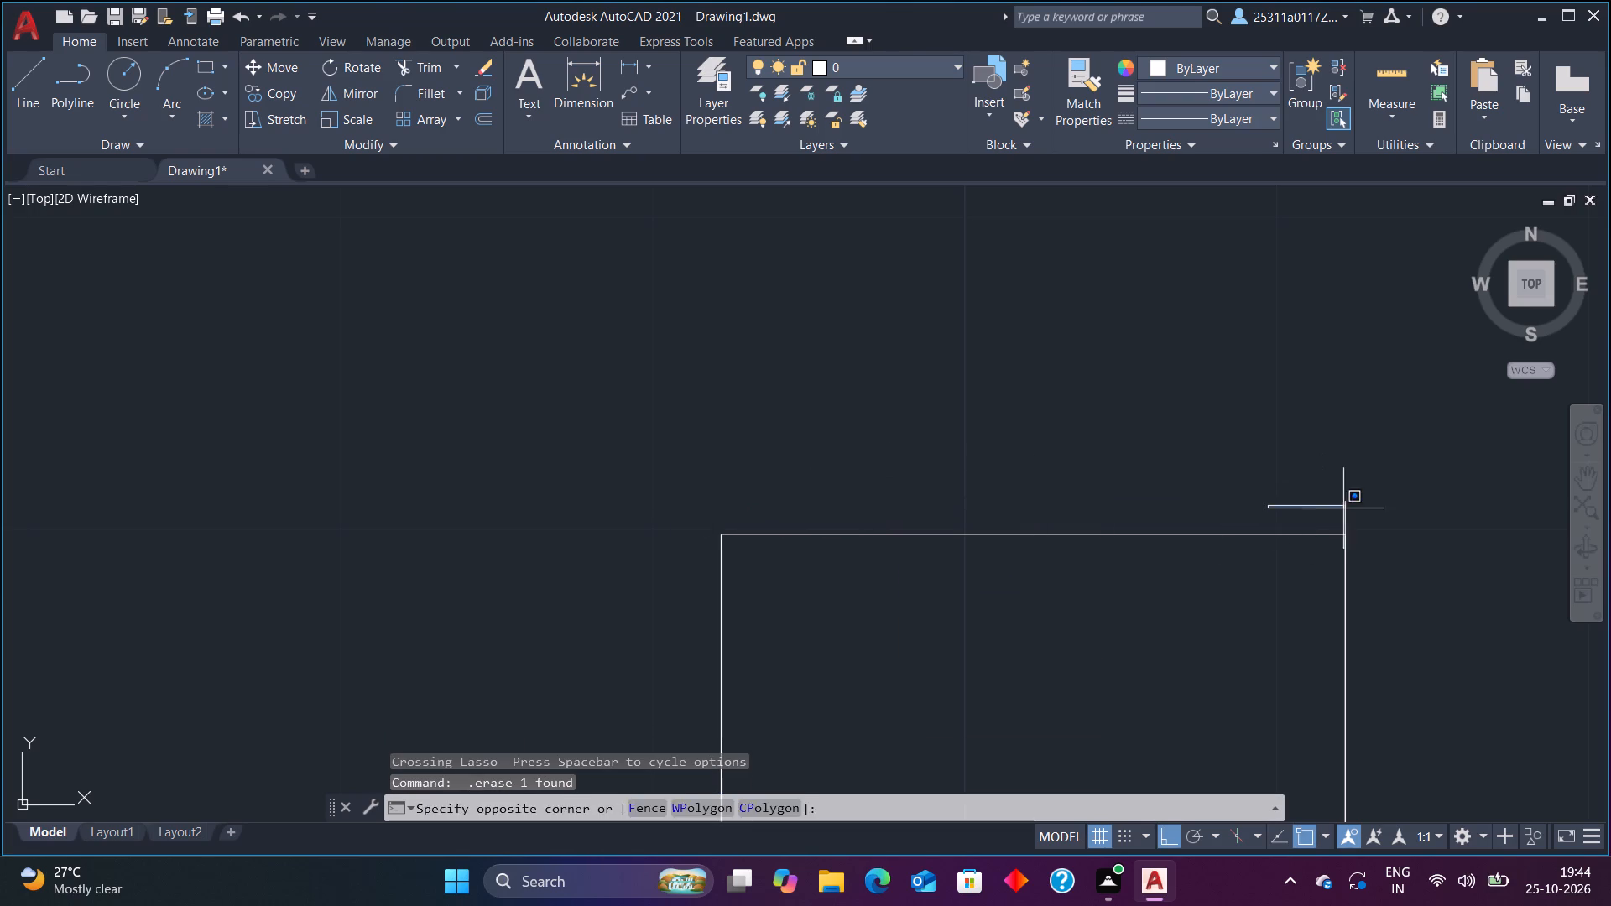
left_click_drag(1349, 508, 1395, 518)
left_click_drag(1395, 518, 1315, 514)
left_click_drag(1402, 503, 1292, 503)
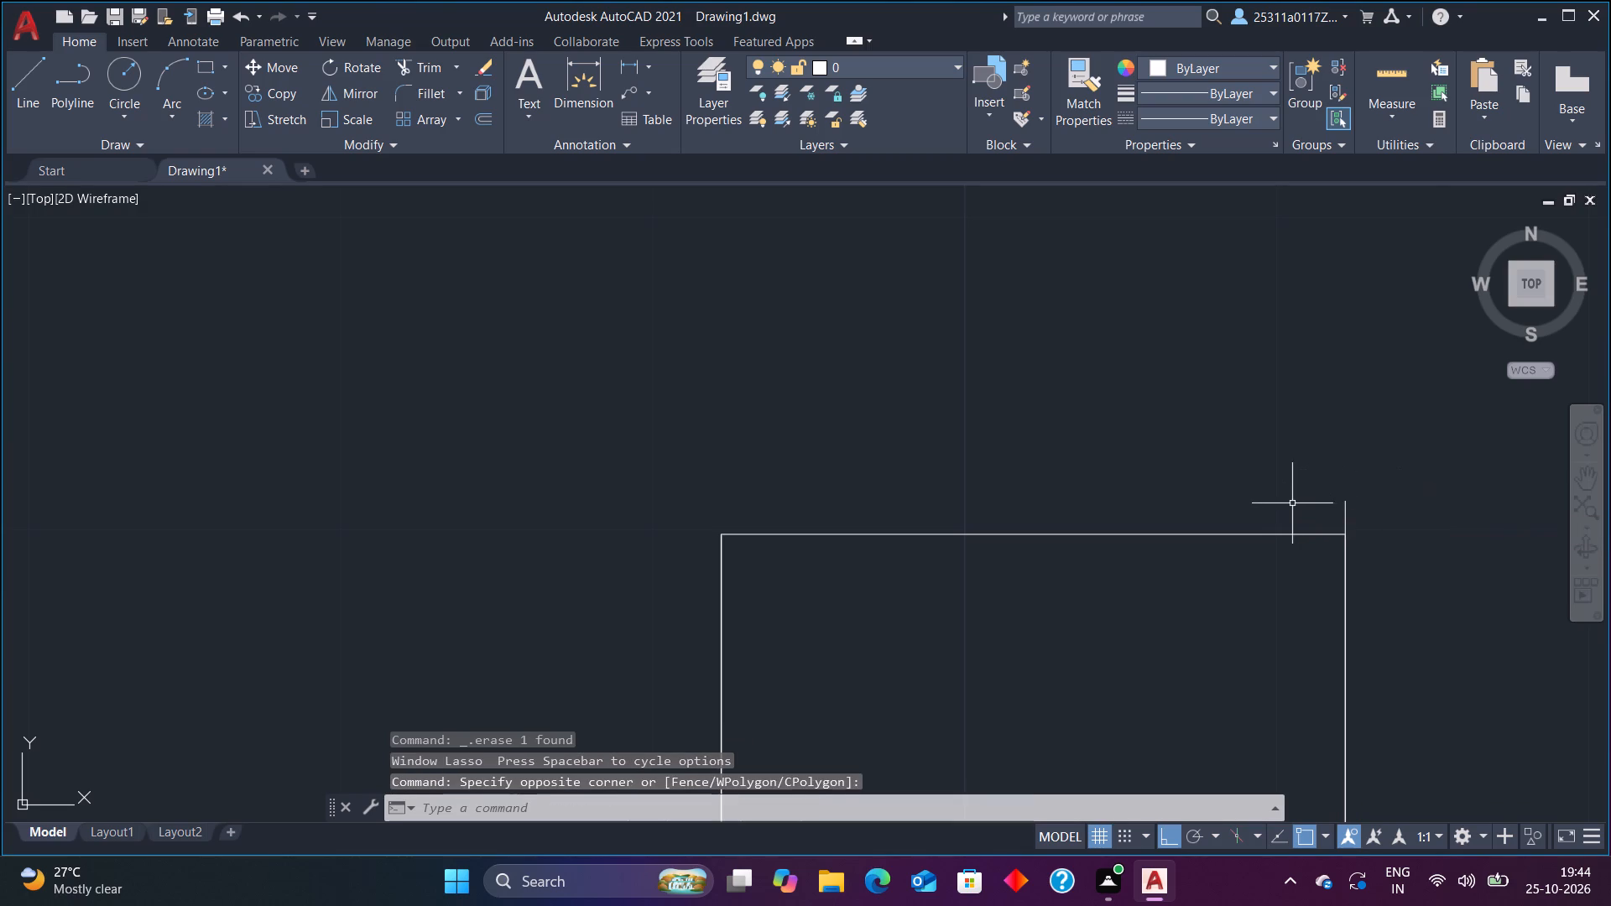
left_click_drag(1292, 503, 1291, 503)
left_click_drag(1343, 502, 1374, 512)
key("Delete")
Join the overlapping line segments along the right-hand wall's inner face, and likewise those along its outer face.
scroll(1447, 513, "down", 4)
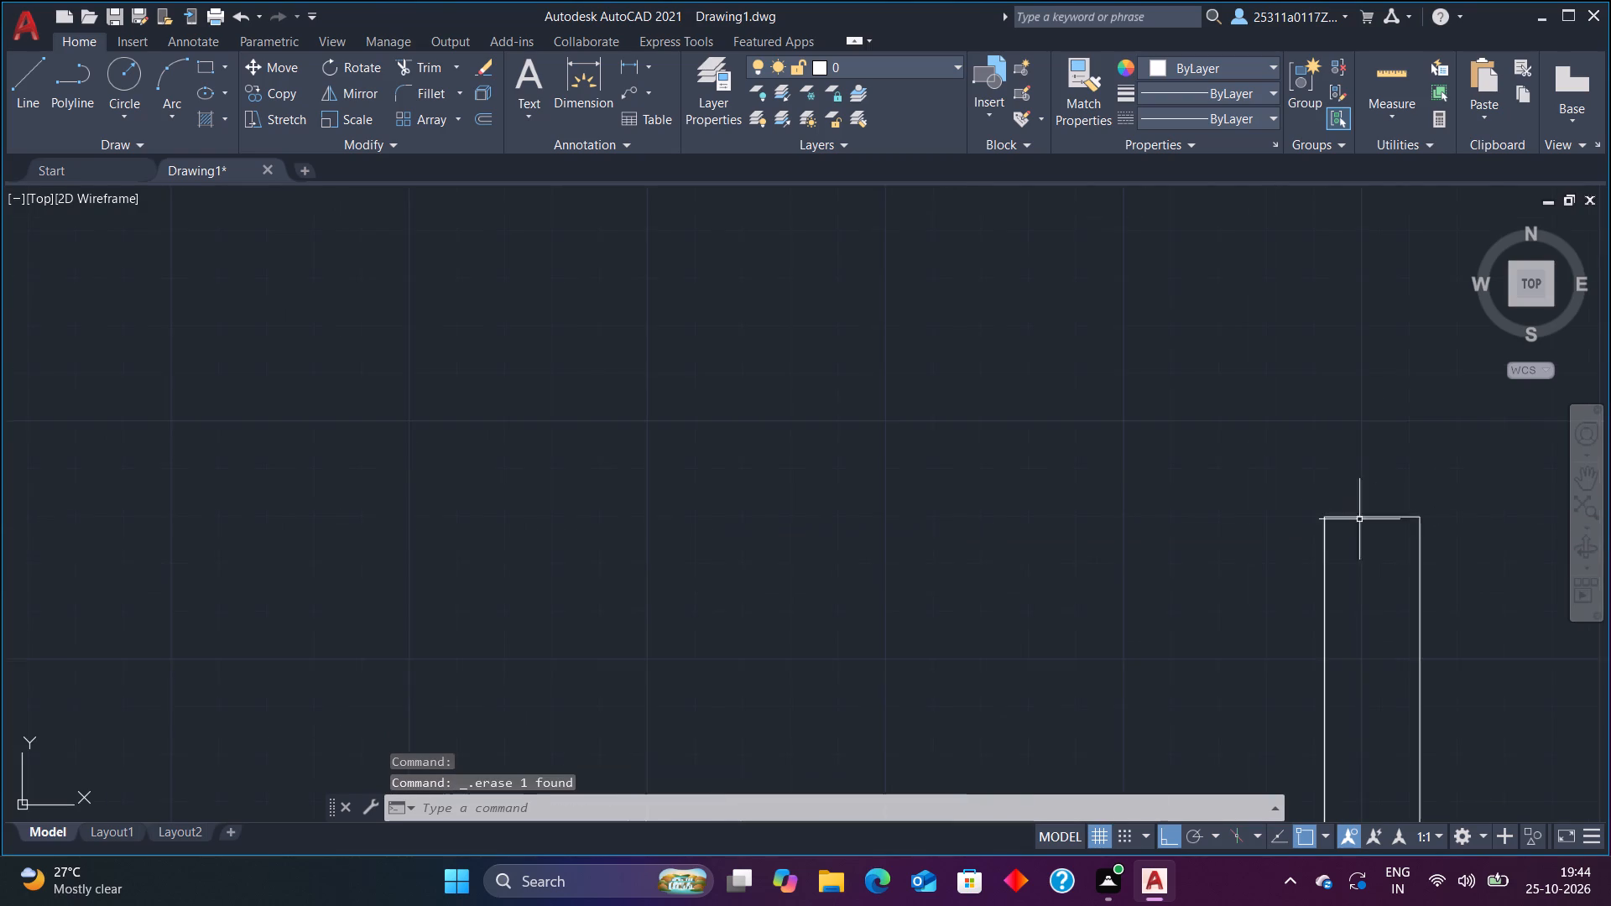
scroll(1160, 491, "down", 4)
scroll(1283, 630, "up", 5)
scroll(1153, 693, "down", 5)
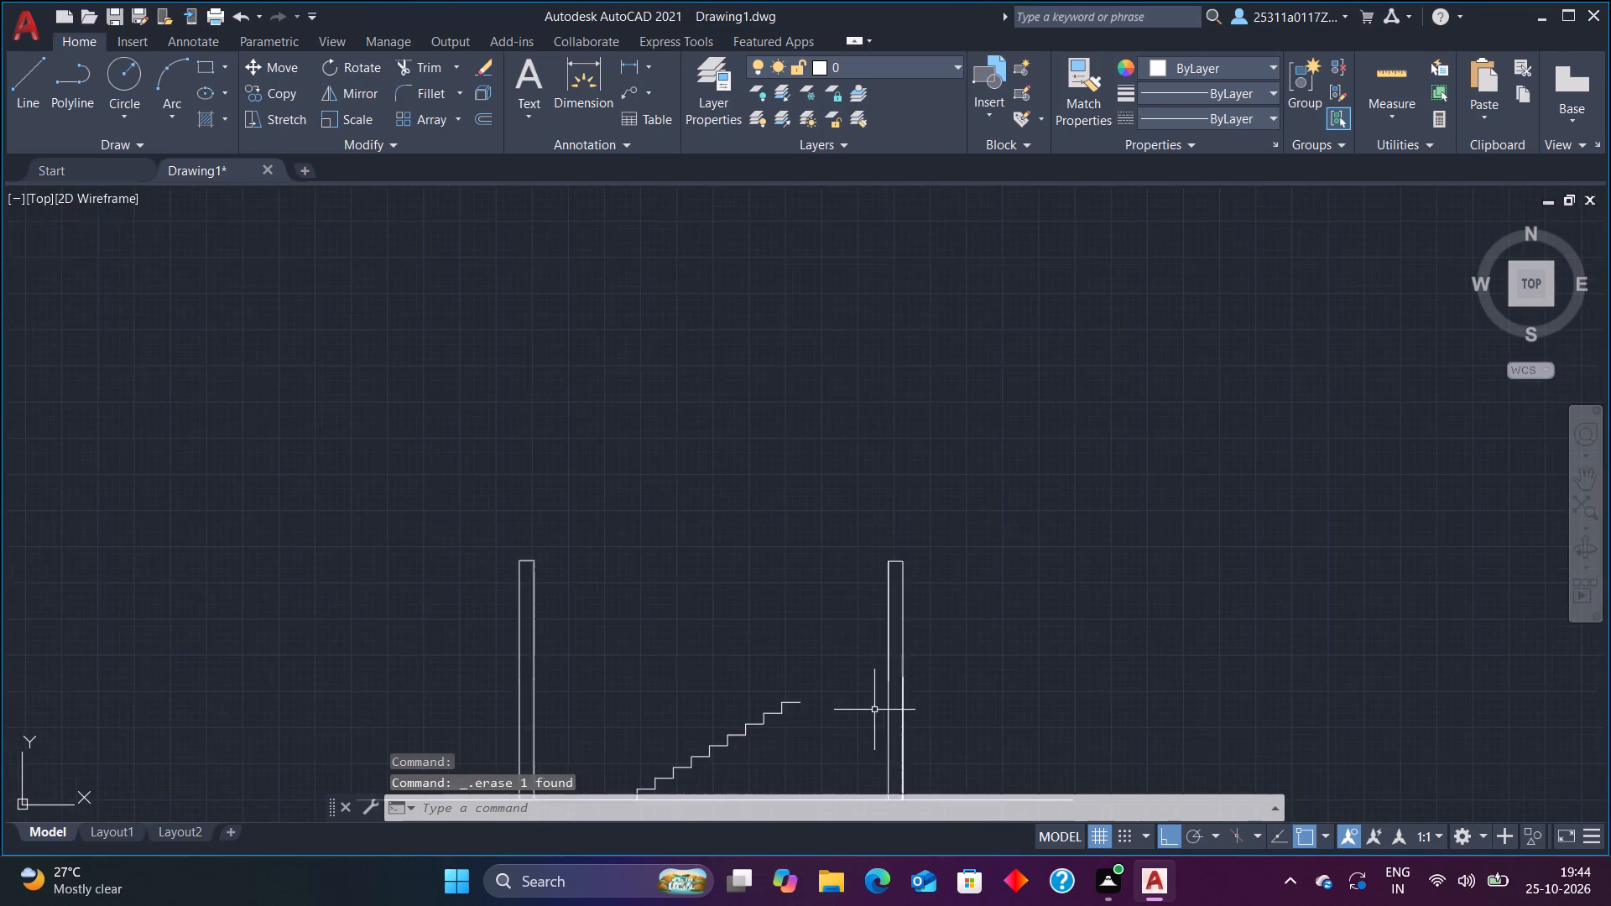
scroll(862, 713, "up", 6)
scroll(905, 706, "down", 2)
scroll(1099, 483, "up", 2)
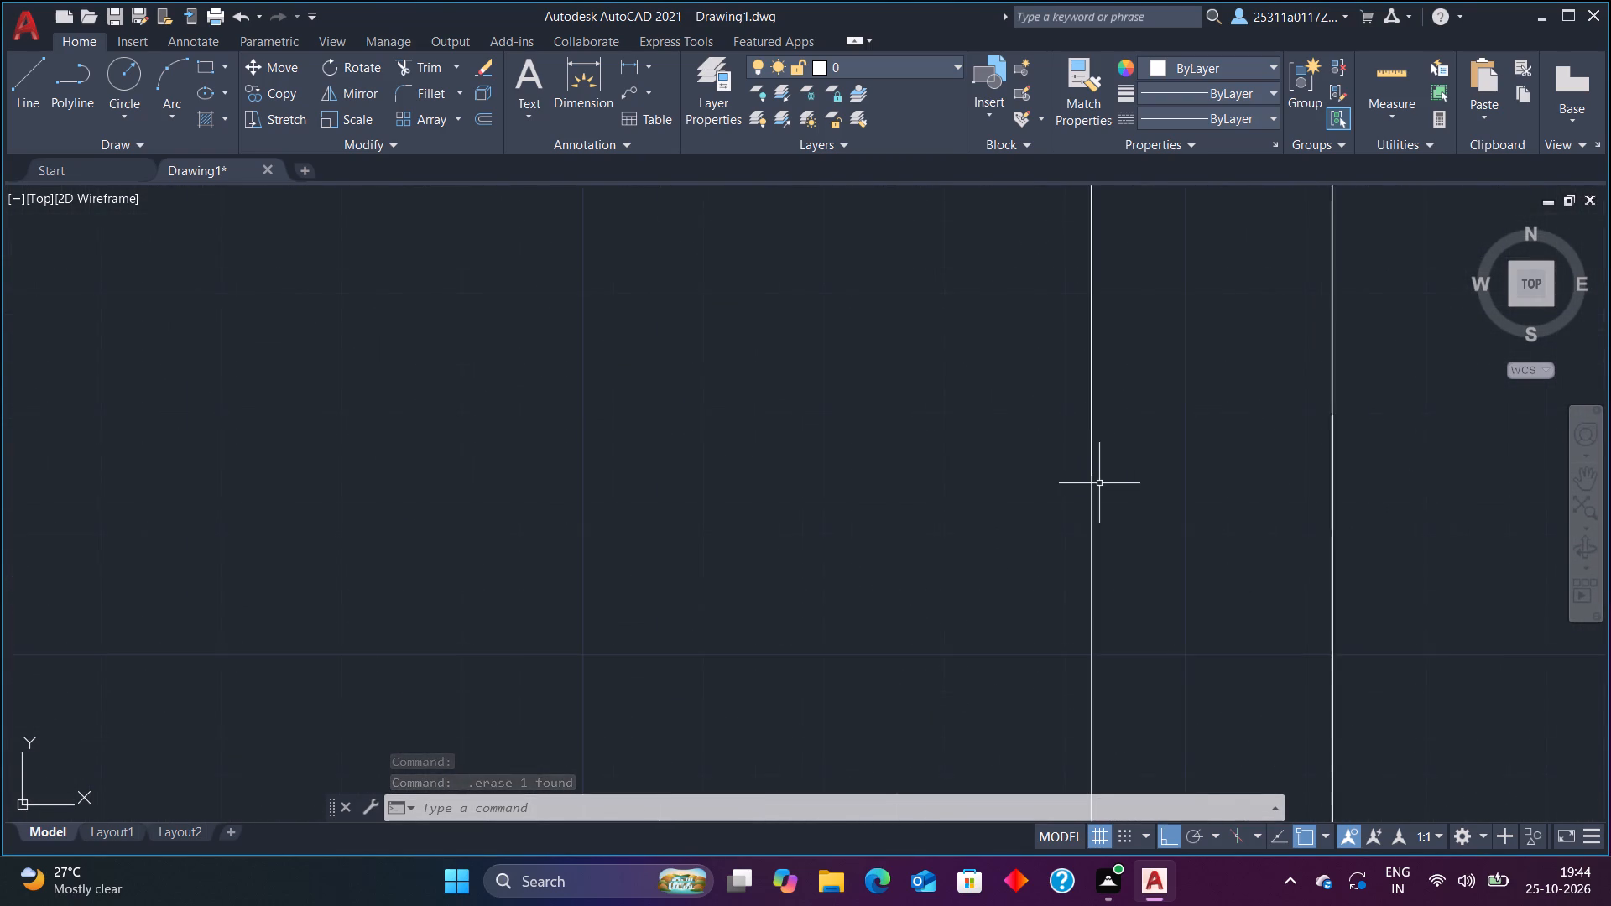
scroll(1099, 483, "down", 2)
scroll(1099, 483, "up", 5)
scroll(1120, 462, "down", 4)
left_click_drag(1176, 383, 995, 424)
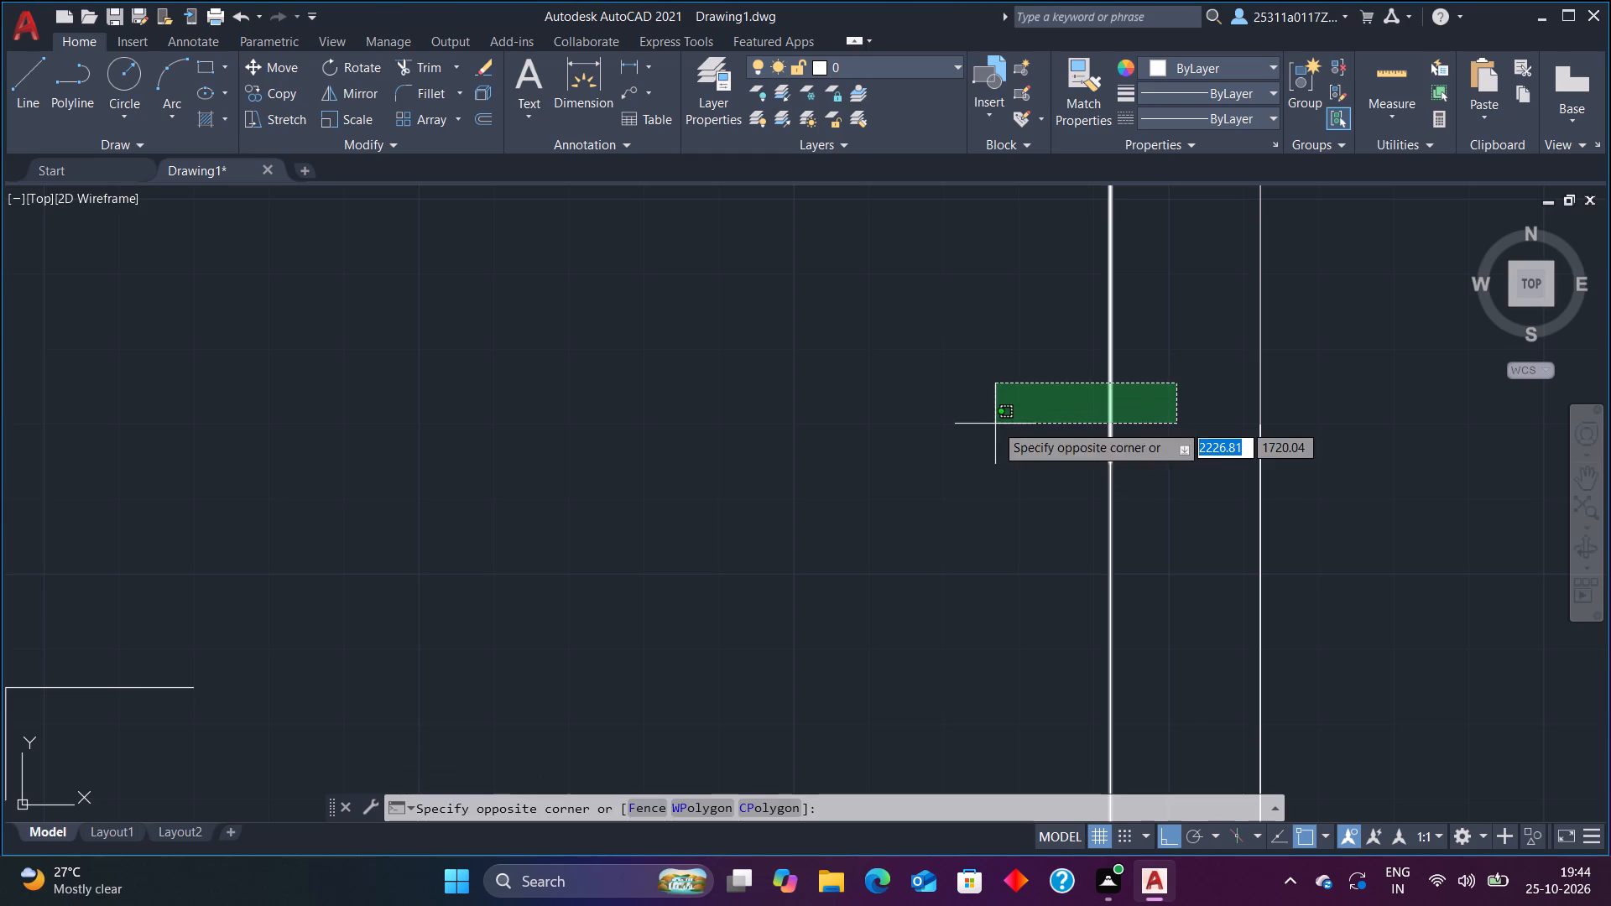
left_click(1000, 426)
scroll(1095, 443, "down", 4)
type("joi")
left_click(1086, 502)
left_click_drag(1223, 404, 1099, 434)
left_click(1117, 476)
type("jo")
key("i")
left_click(1278, 521)
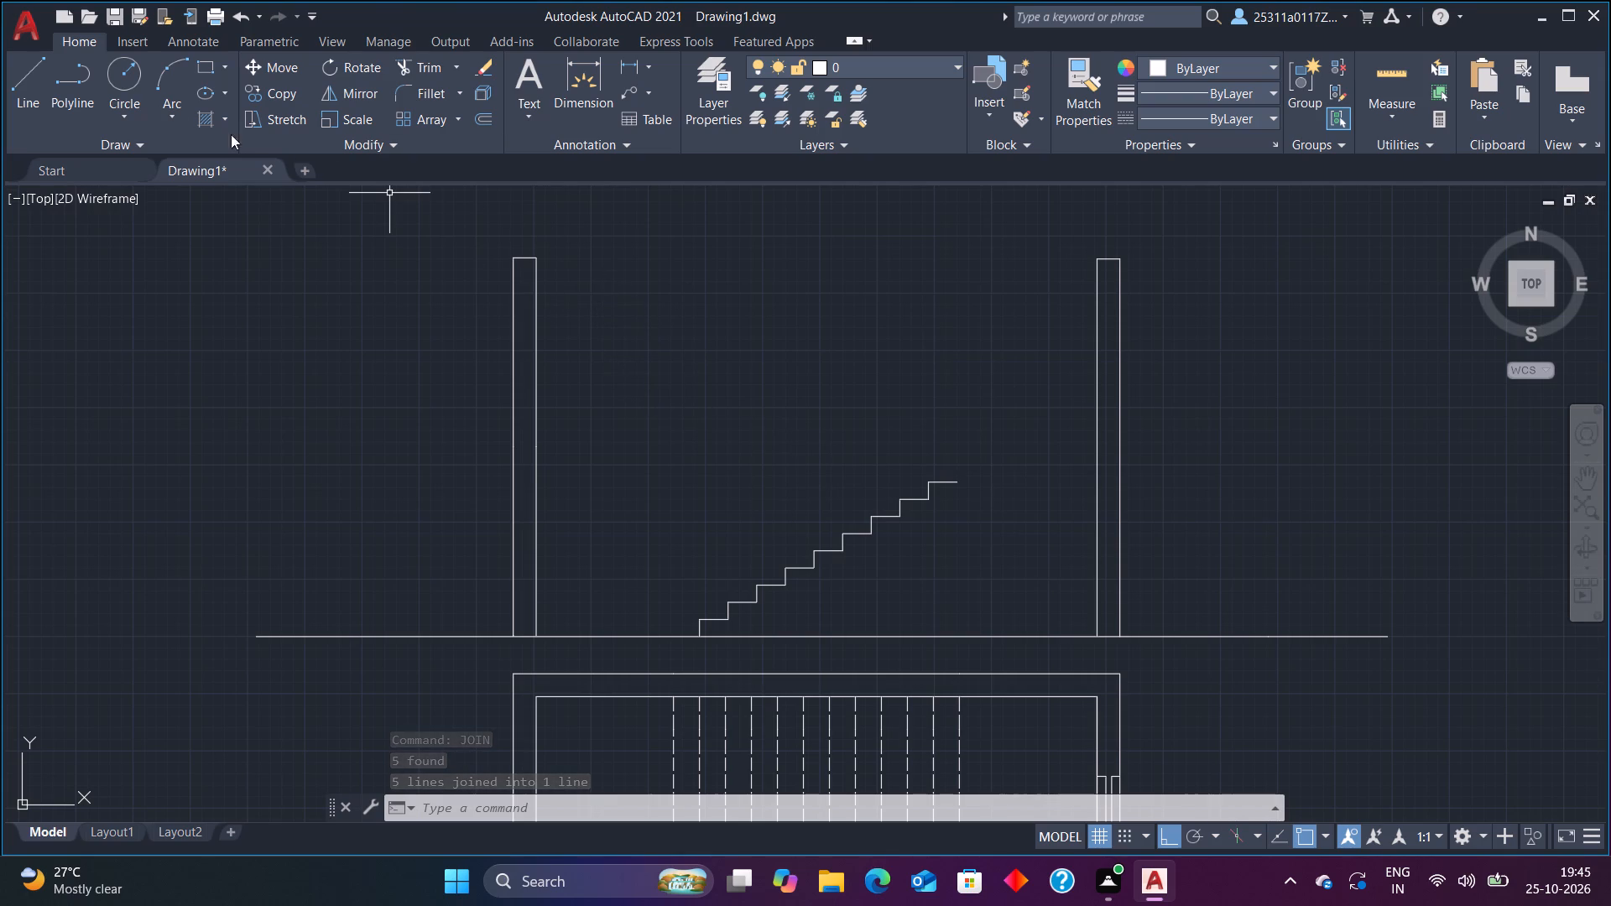
Draw a line from the ground up the left-hand wall's inner face in two 165-unit segments.
left_click(18, 80)
scroll(556, 629, "up", 3)
scroll(485, 662, "down", 4)
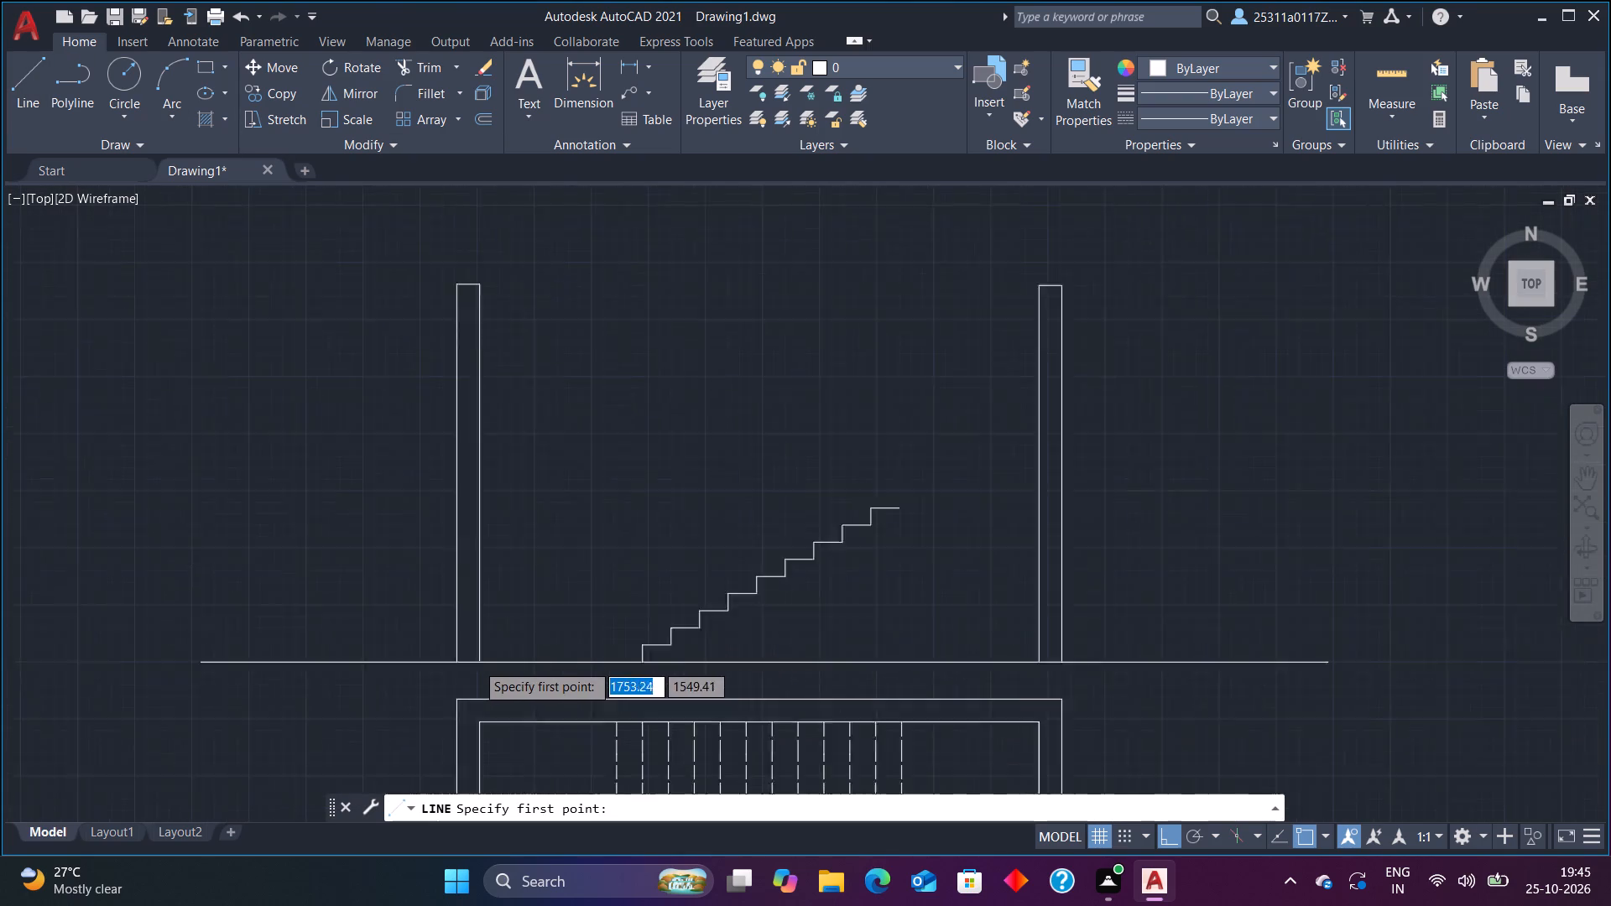
scroll(460, 664, "up", 5)
scroll(471, 664, "down", 4)
left_click_drag(501, 664, 500, 644)
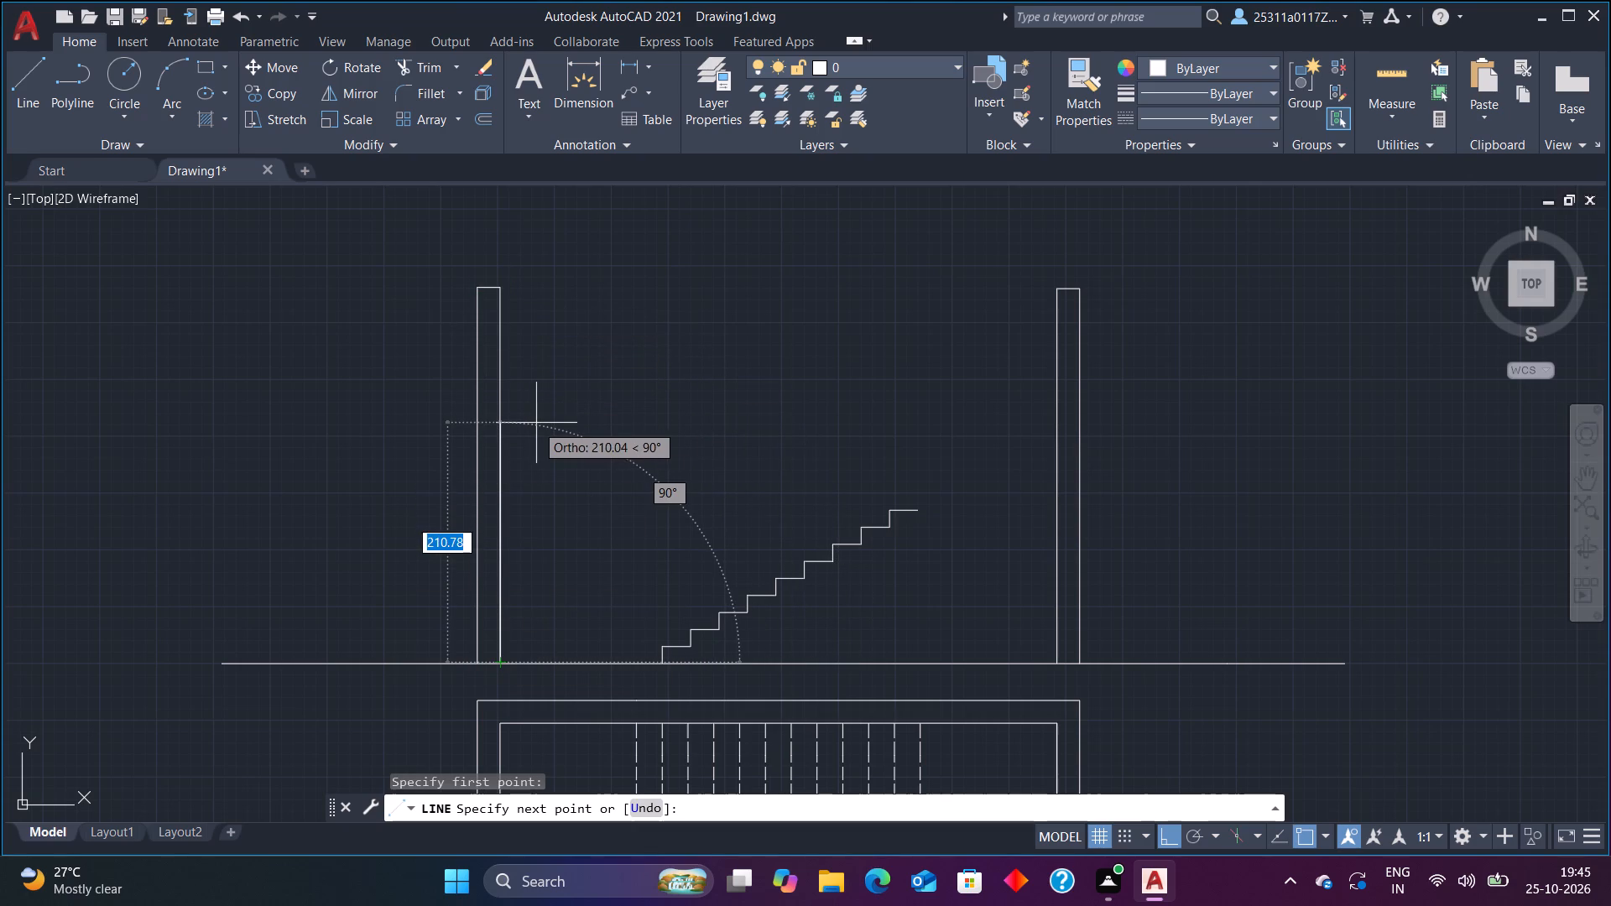
type("165")
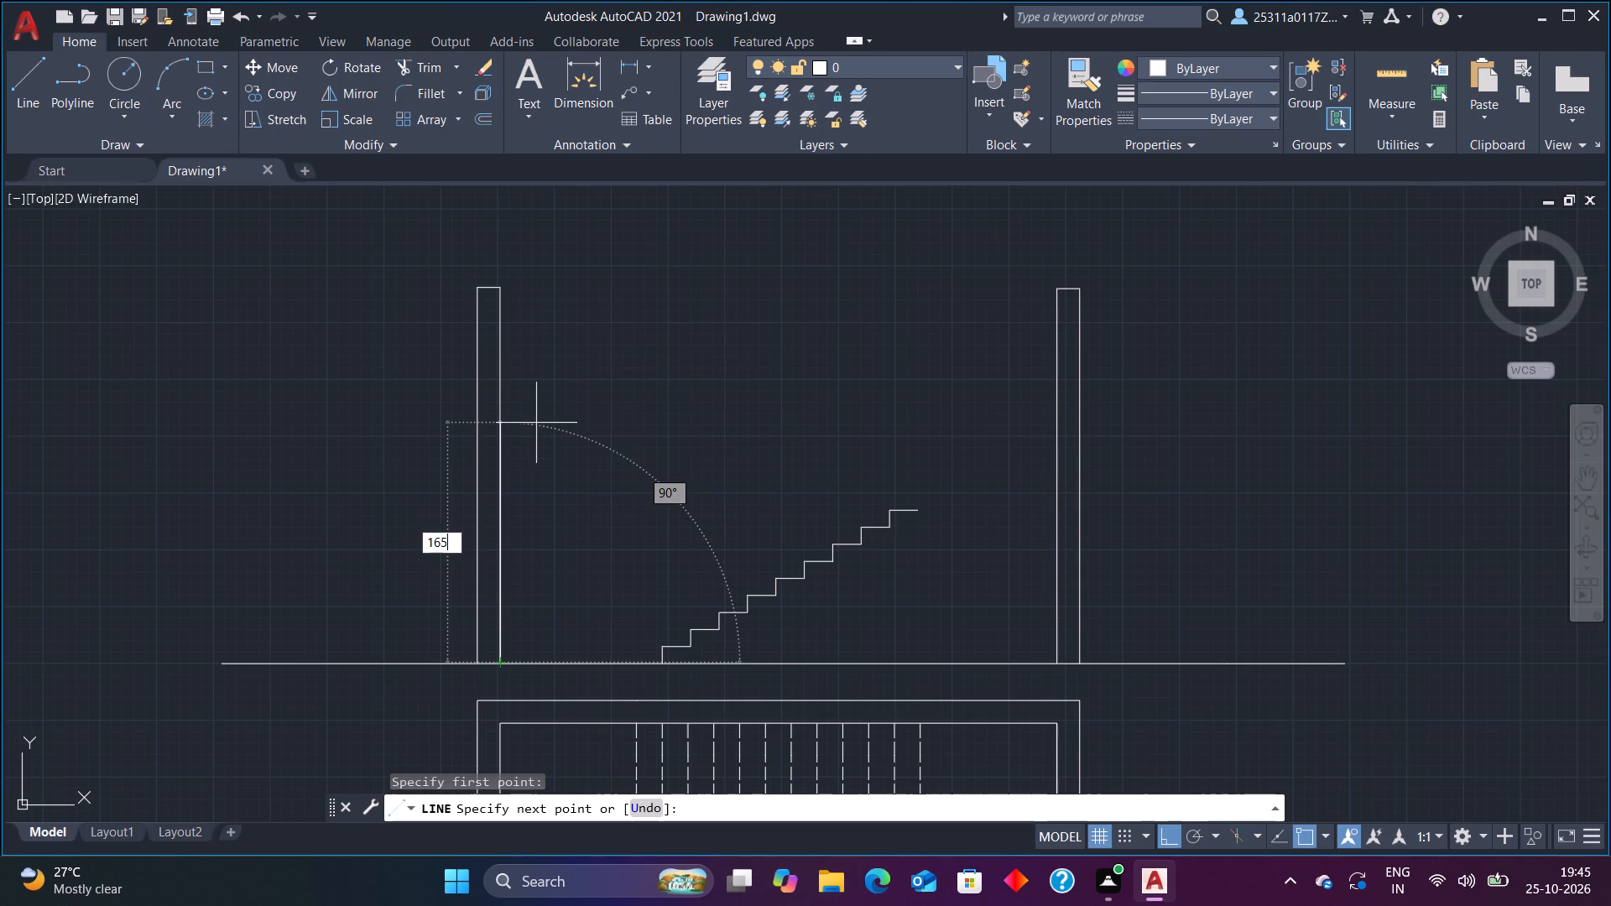
key("Return")
type("165")
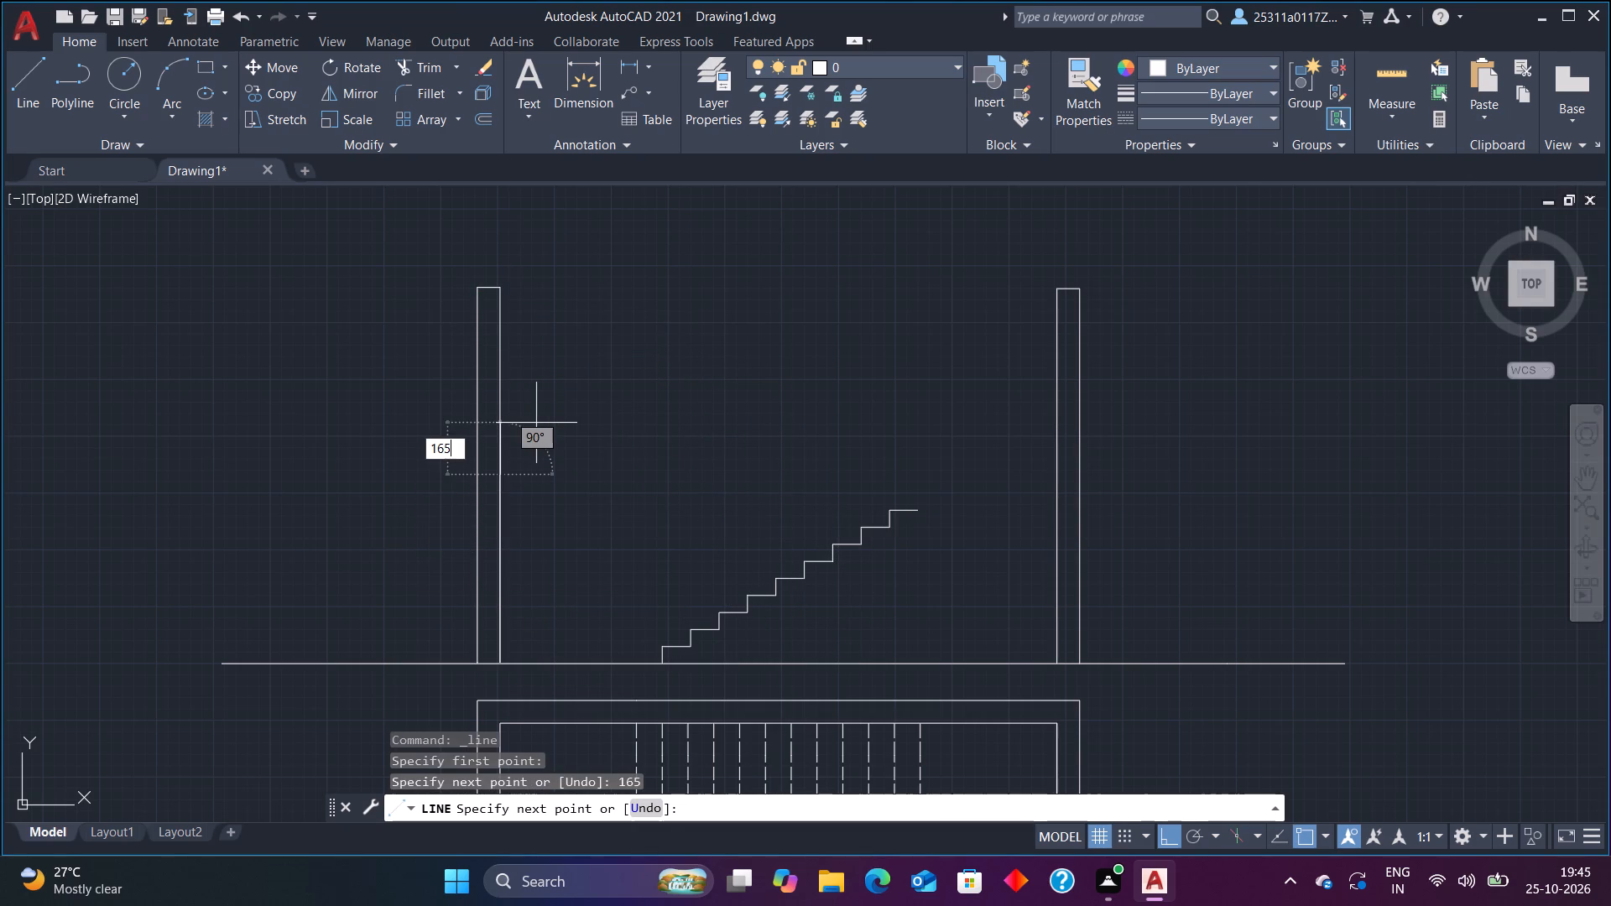
key("Return")
Continue the line 20 units across the left-hand wall's top and down its outer face to the ground line, ending it there.
scroll(367, 357, "up", 2)
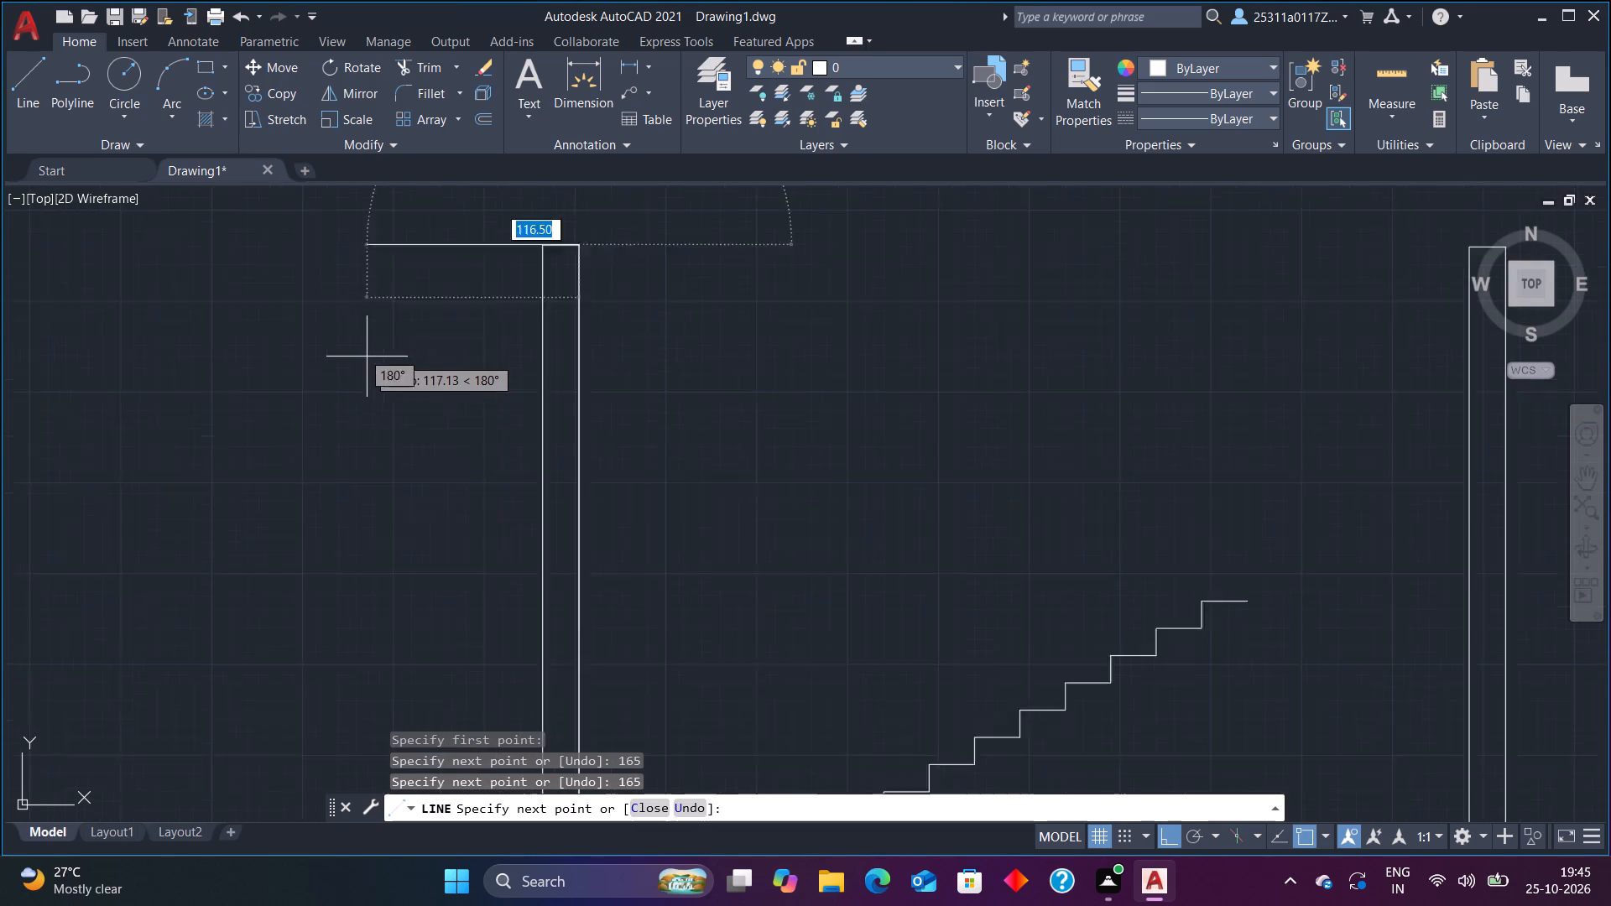
scroll(367, 357, "up", 1)
scroll(380, 351, "down", 5)
scroll(433, 319, "up", 7)
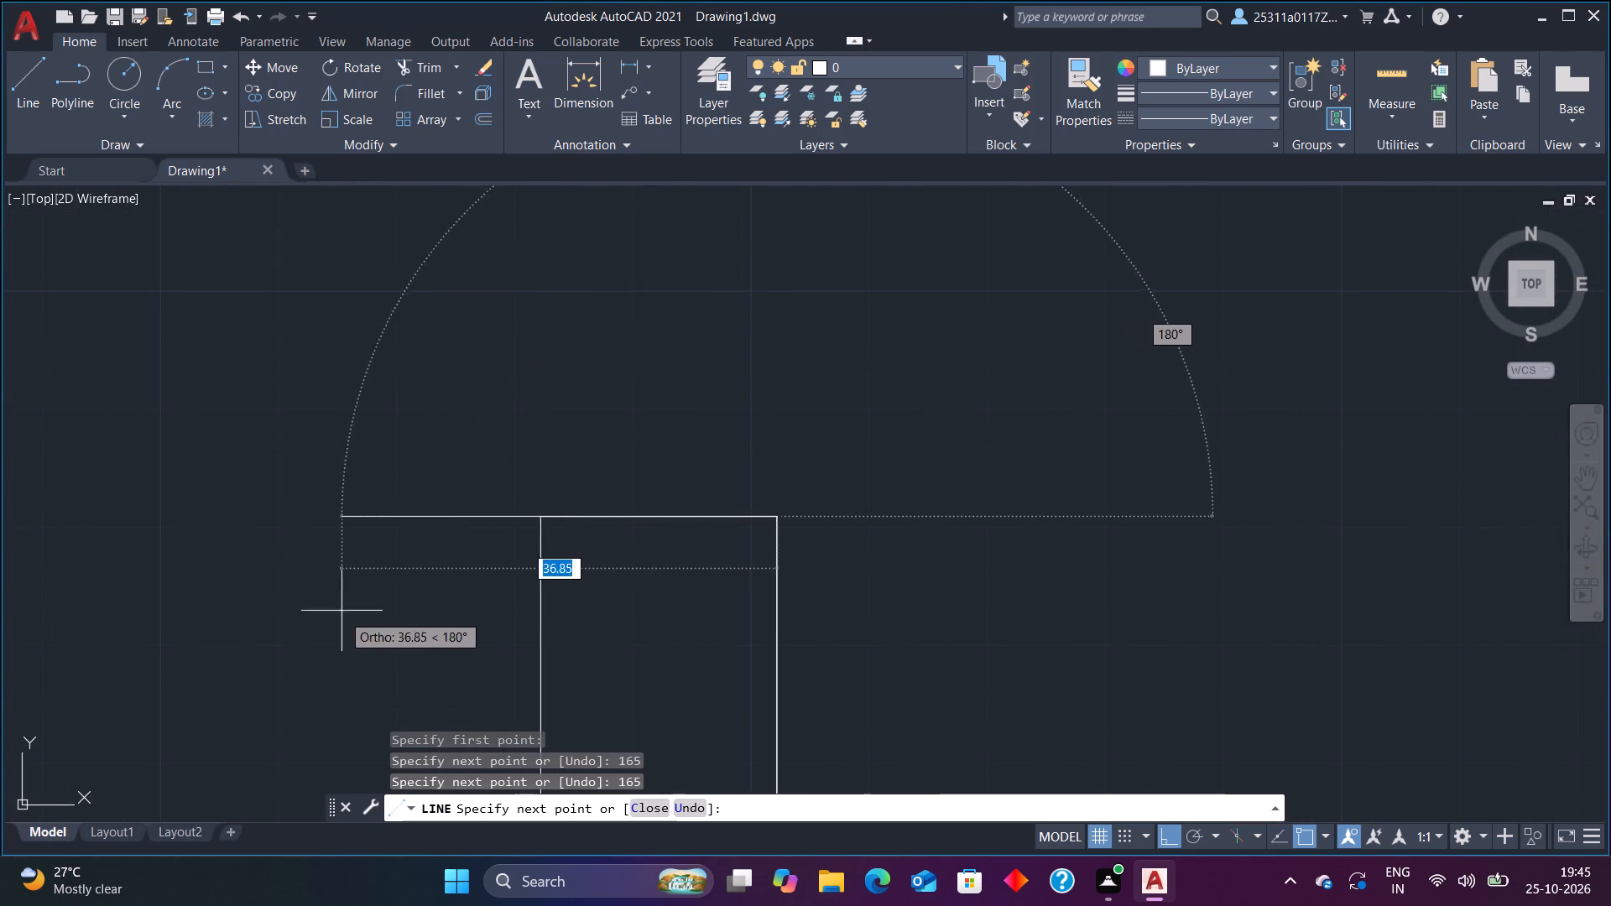
scroll(474, 638, "down", 5)
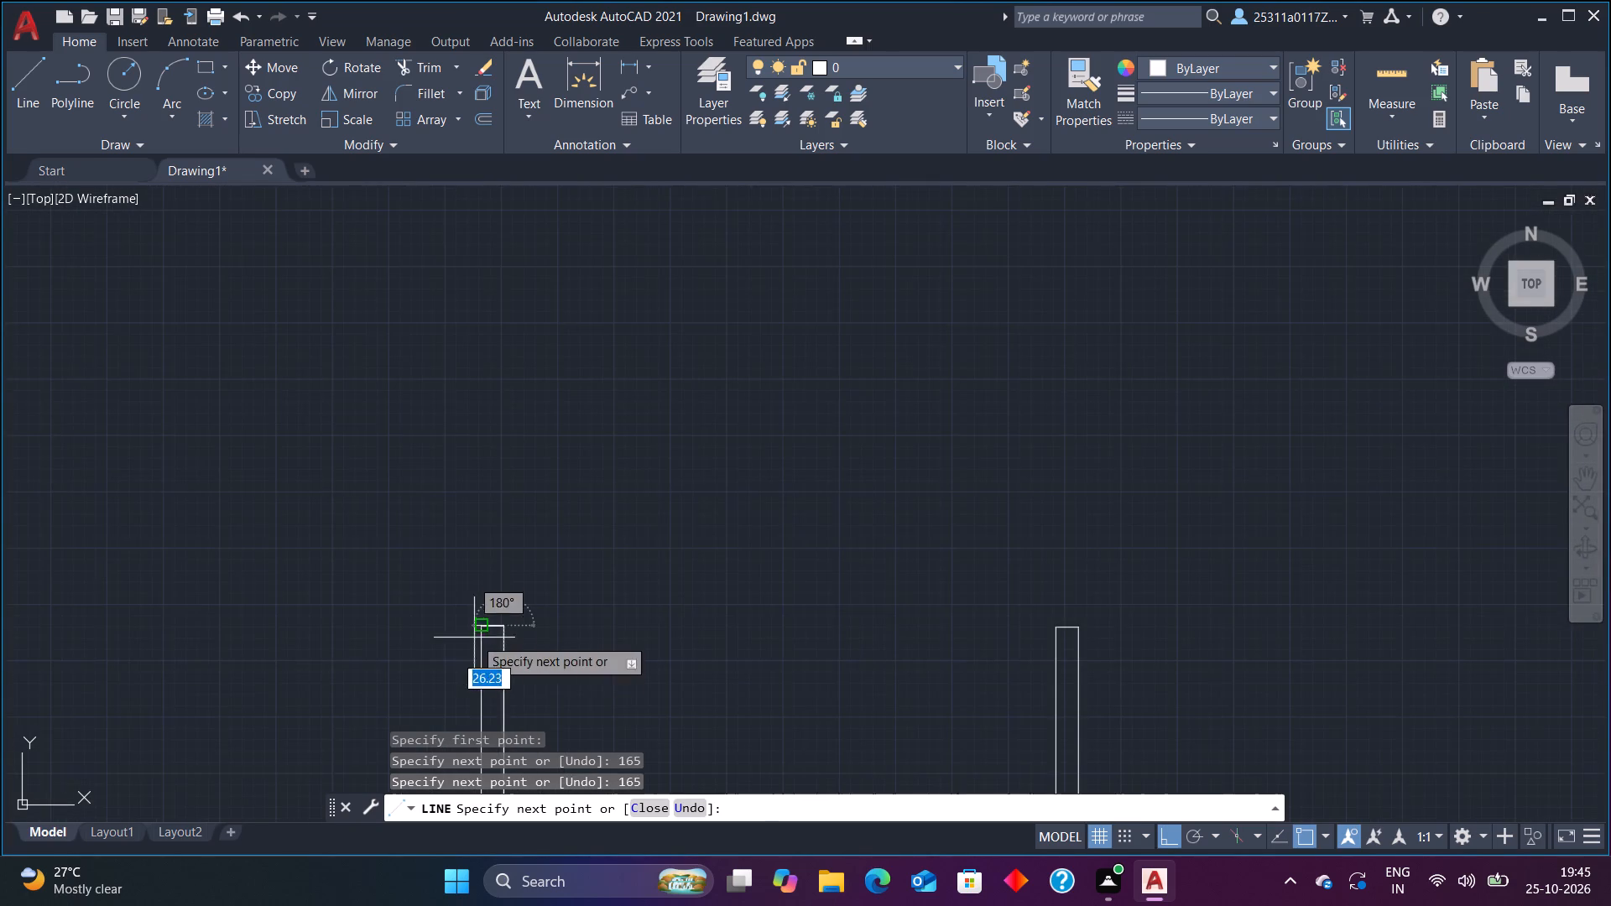
scroll(467, 669, "up", 5)
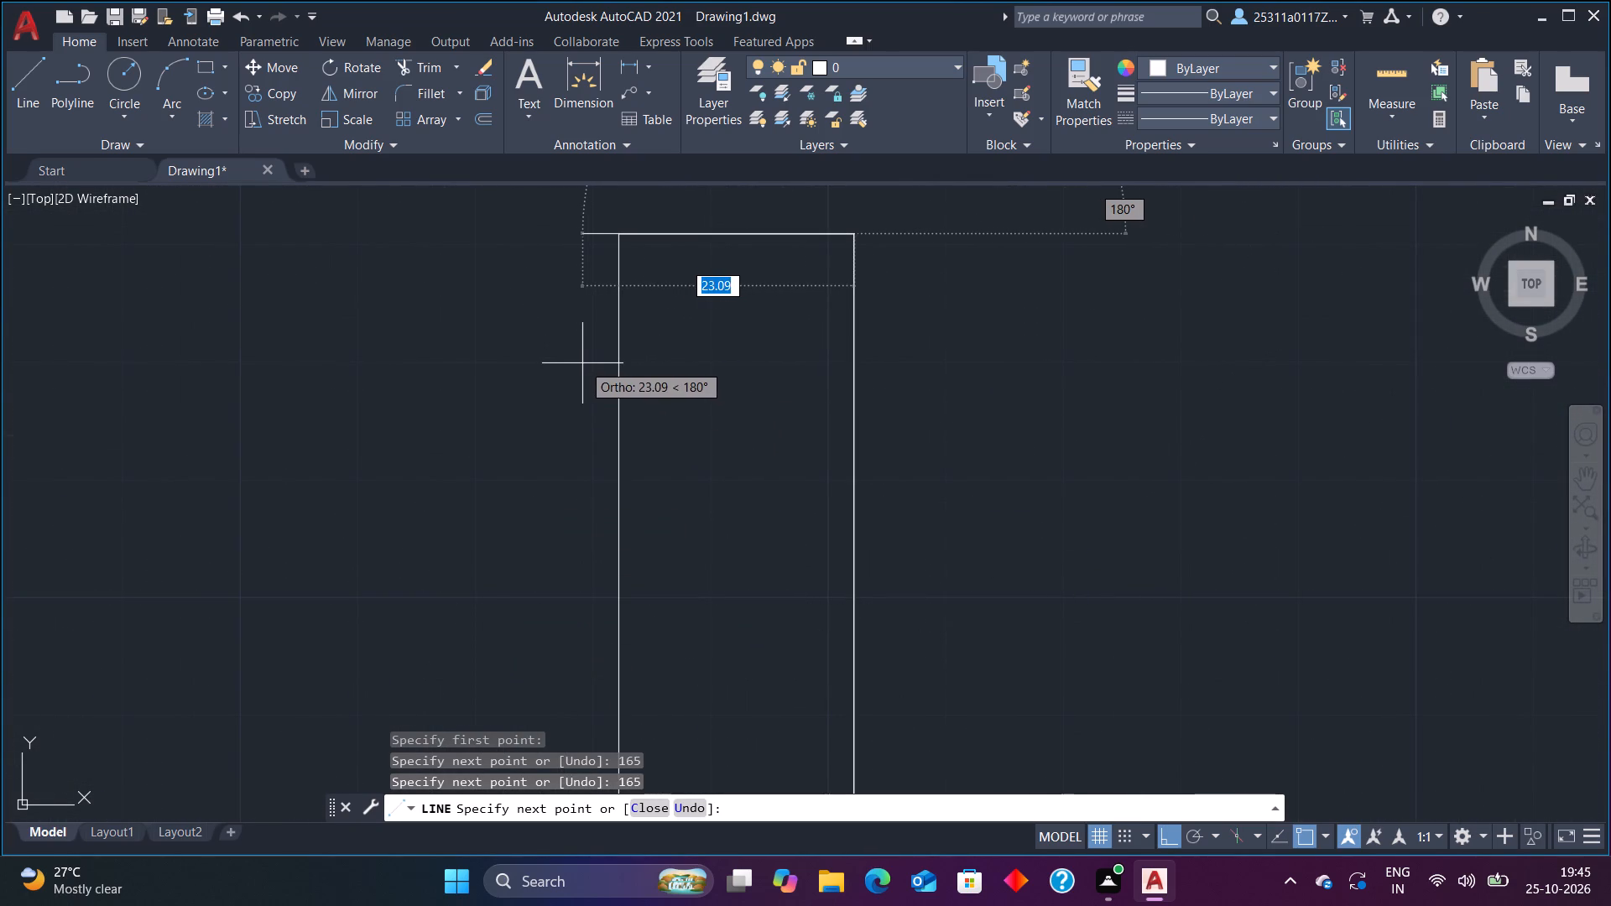
type("20")
key("Return")
scroll(583, 454, "down", 6)
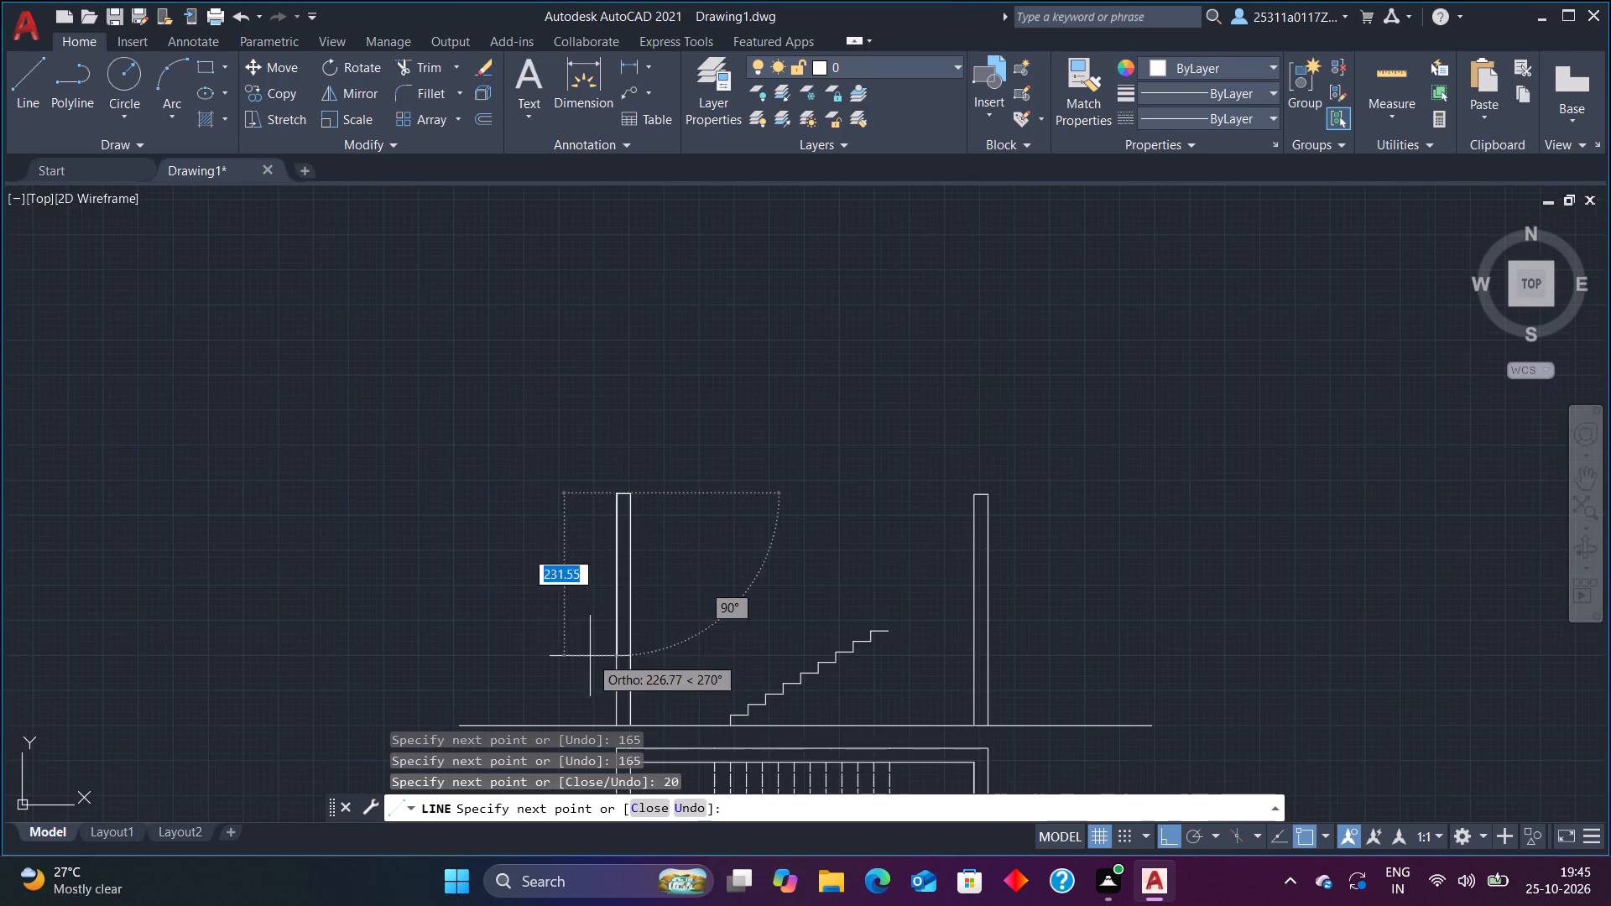
scroll(597, 662, "down", 5)
scroll(599, 695, "up", 7)
scroll(596, 374, "down", 4)
scroll(592, 356, "up", 4)
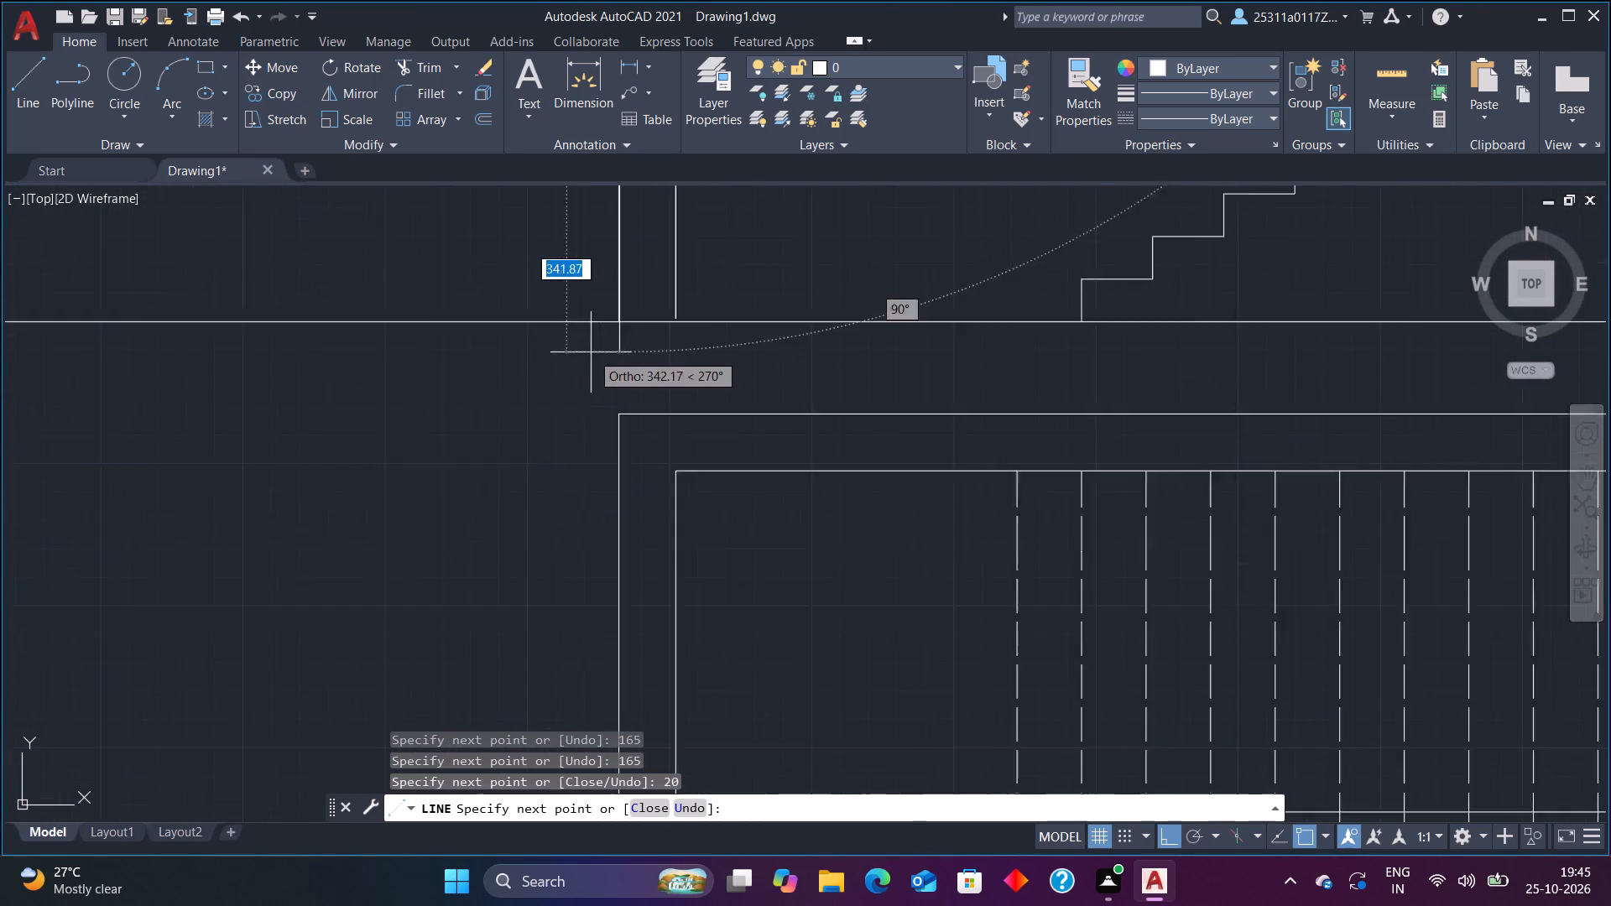
scroll(591, 351, "up", 1)
left_click(635, 304)
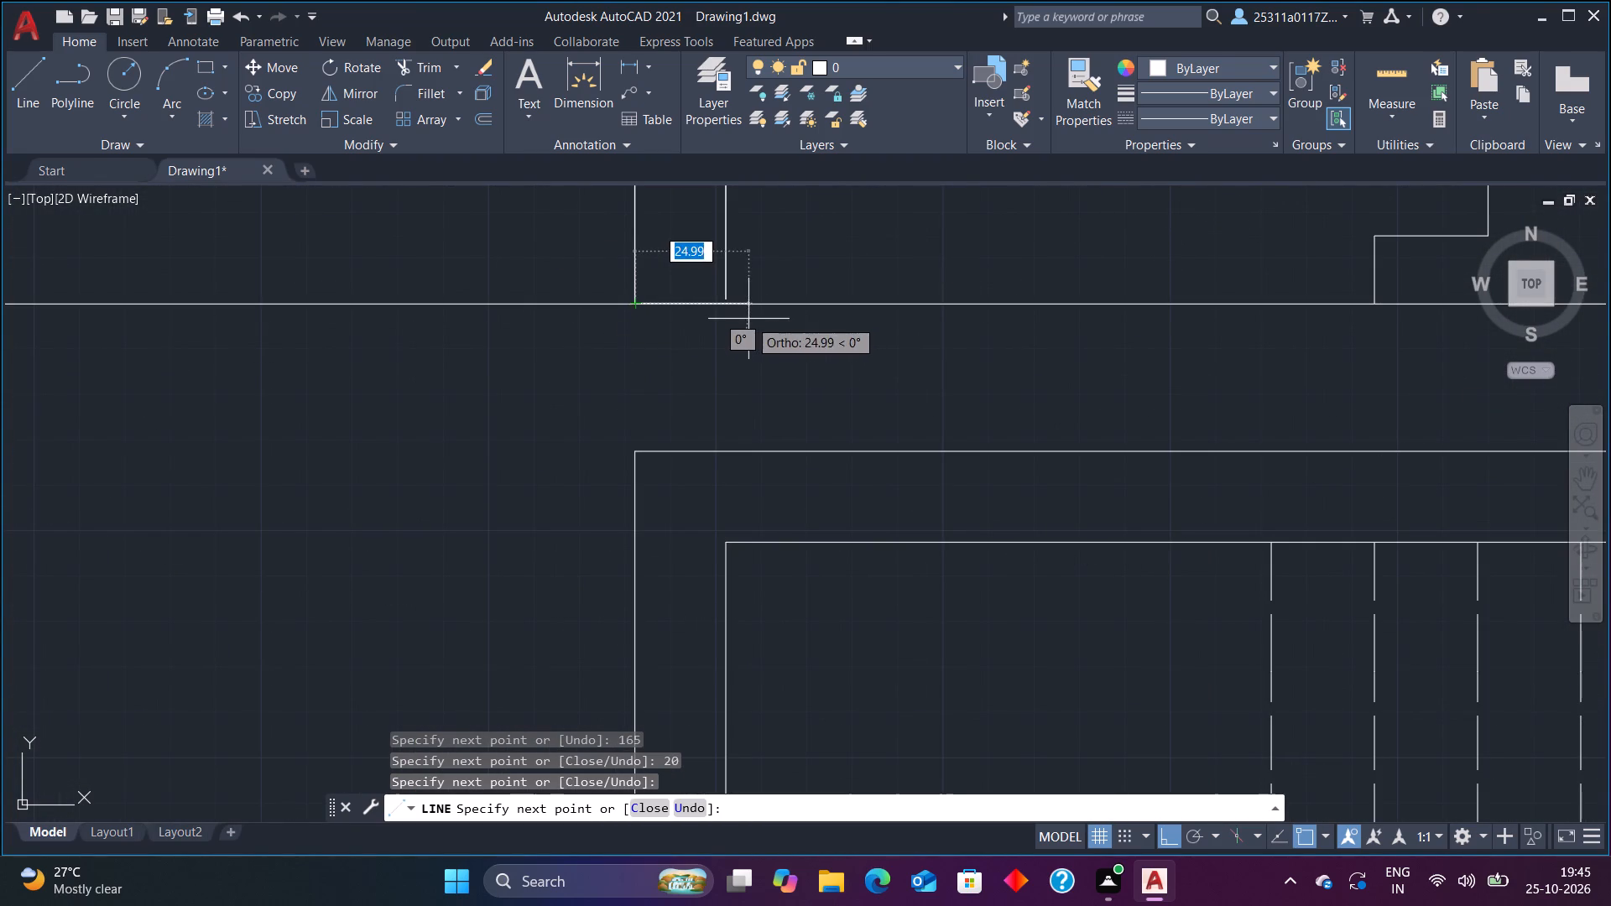
key("Escape")
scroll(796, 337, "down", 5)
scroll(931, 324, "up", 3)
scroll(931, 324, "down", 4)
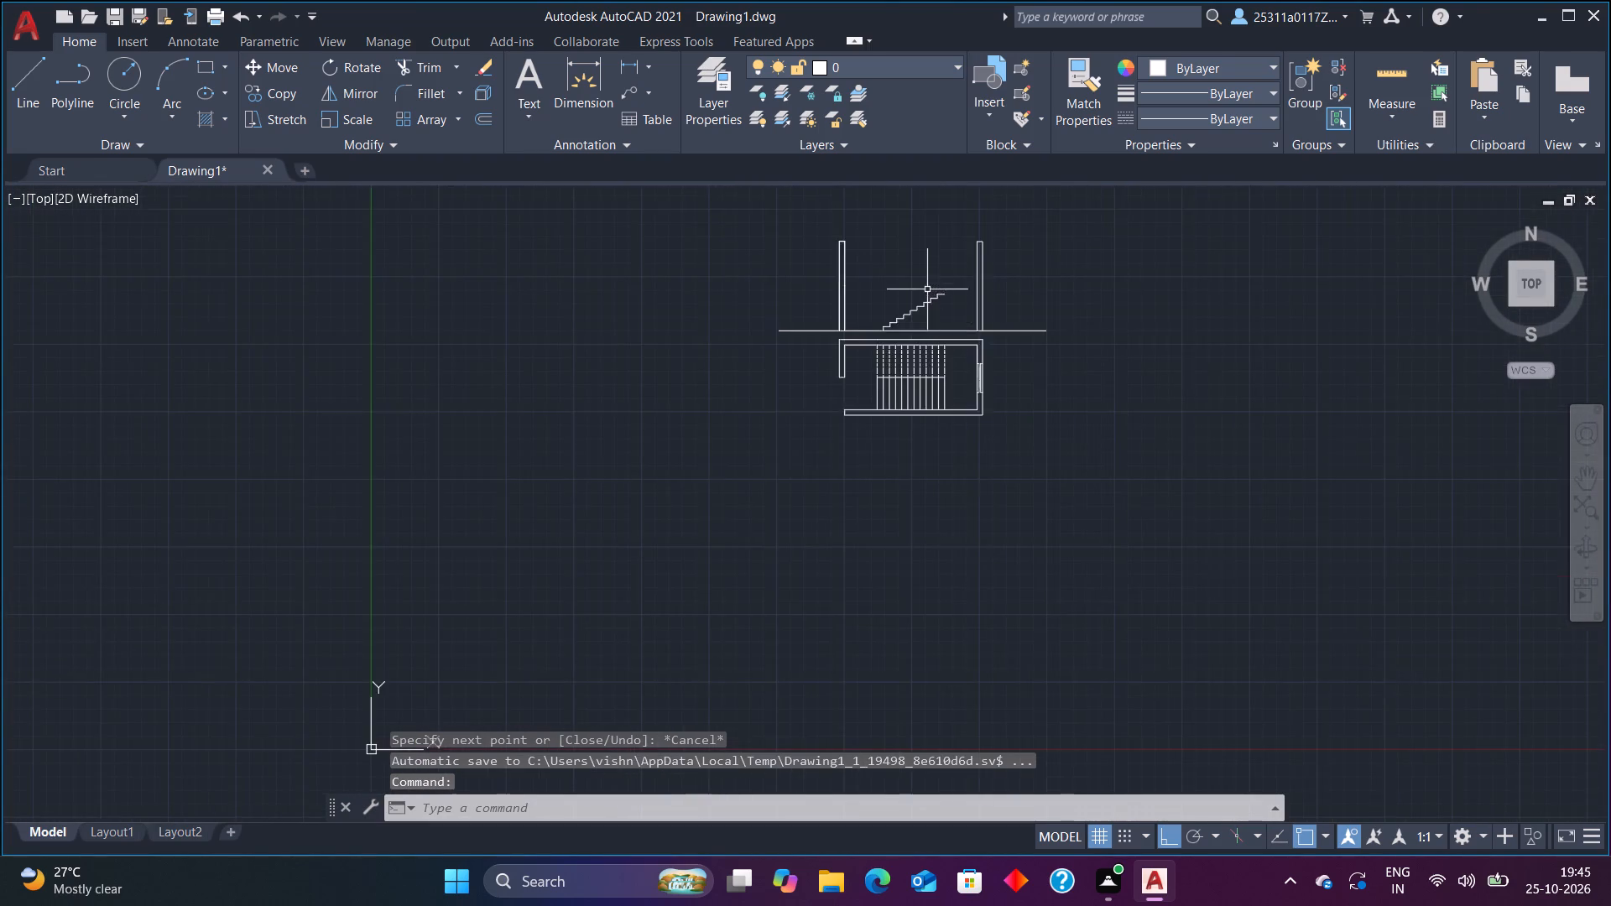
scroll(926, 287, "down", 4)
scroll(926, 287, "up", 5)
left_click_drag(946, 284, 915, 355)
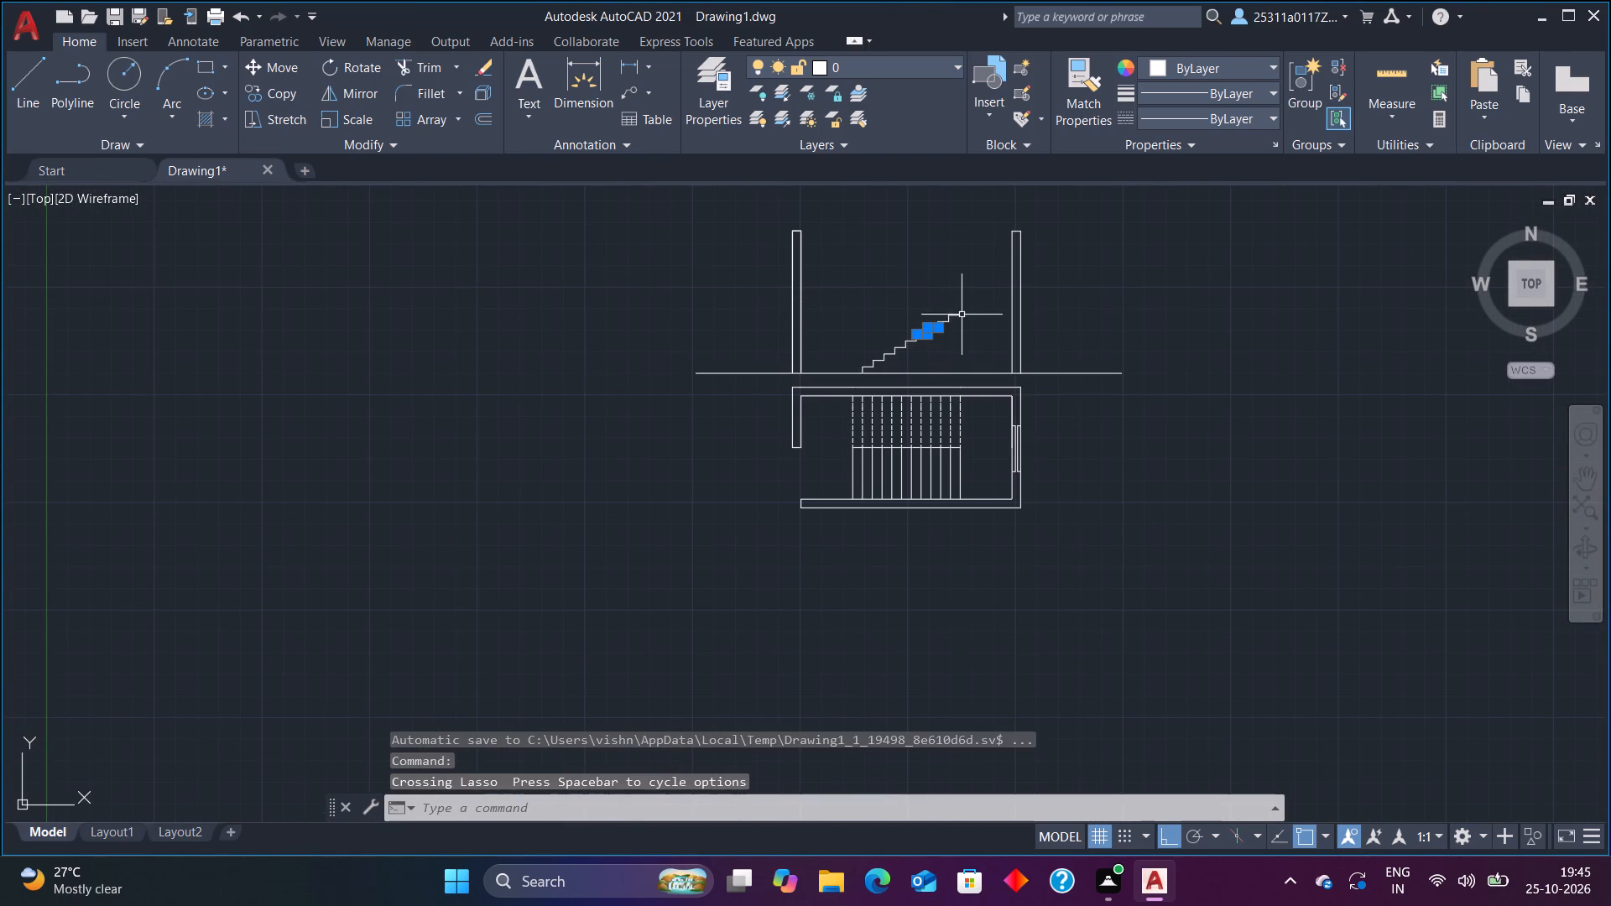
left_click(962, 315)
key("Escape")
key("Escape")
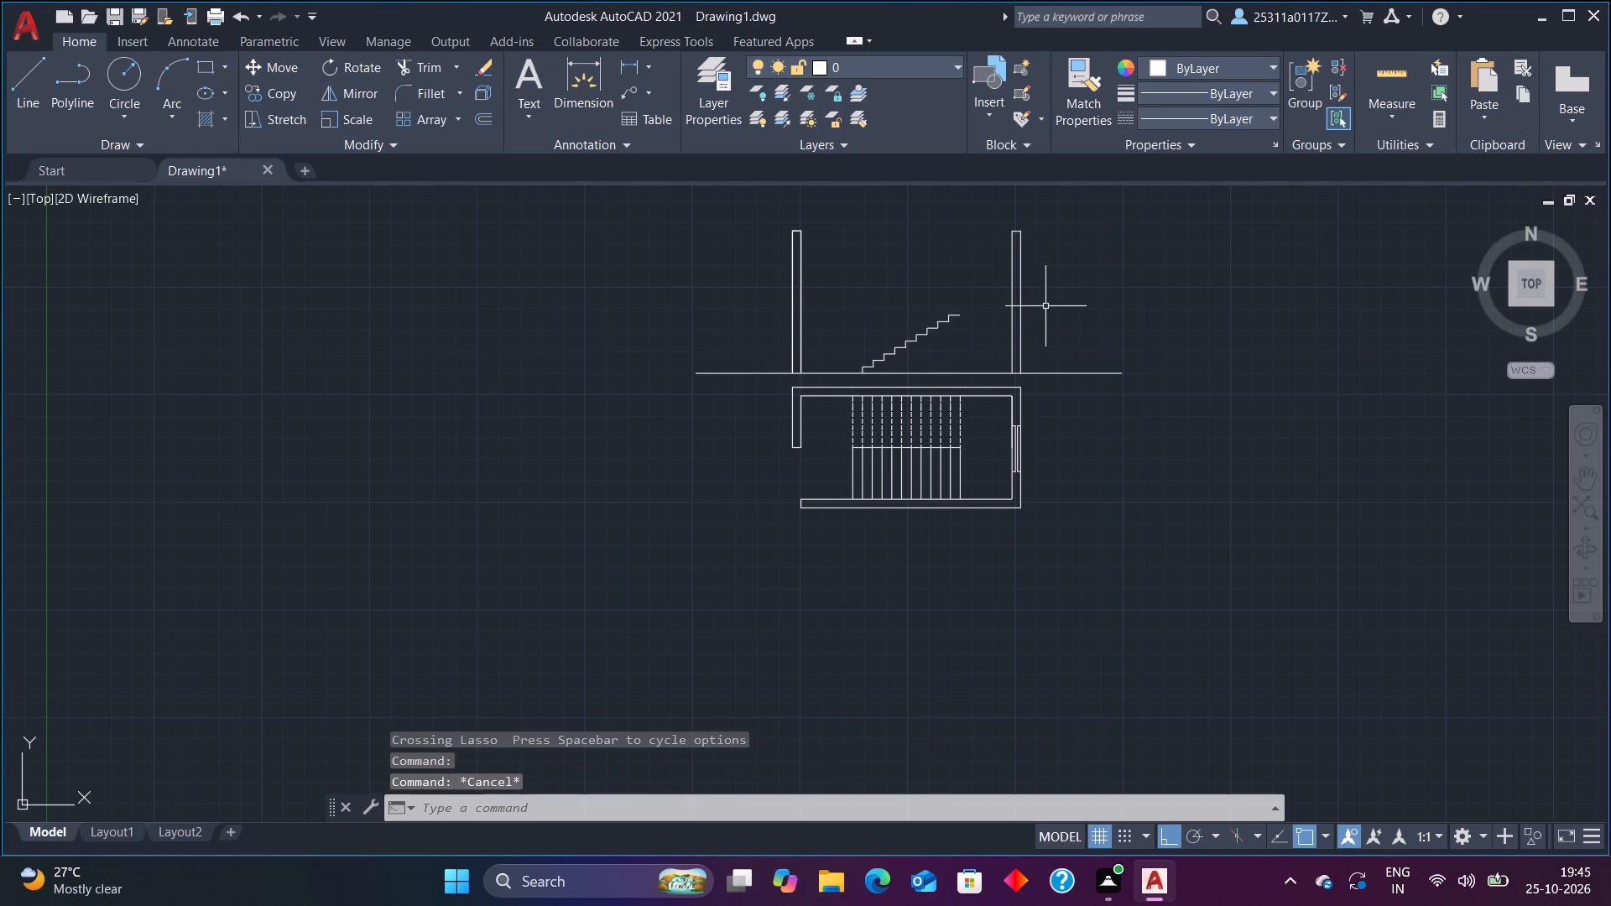
Draw the landing outline from the right-hand wall's outer base: 165 units up, 120 toward the stair, 12 up, and back across past the wall.
scroll(1080, 342, "up", 2)
scroll(1058, 332, "down", 4)
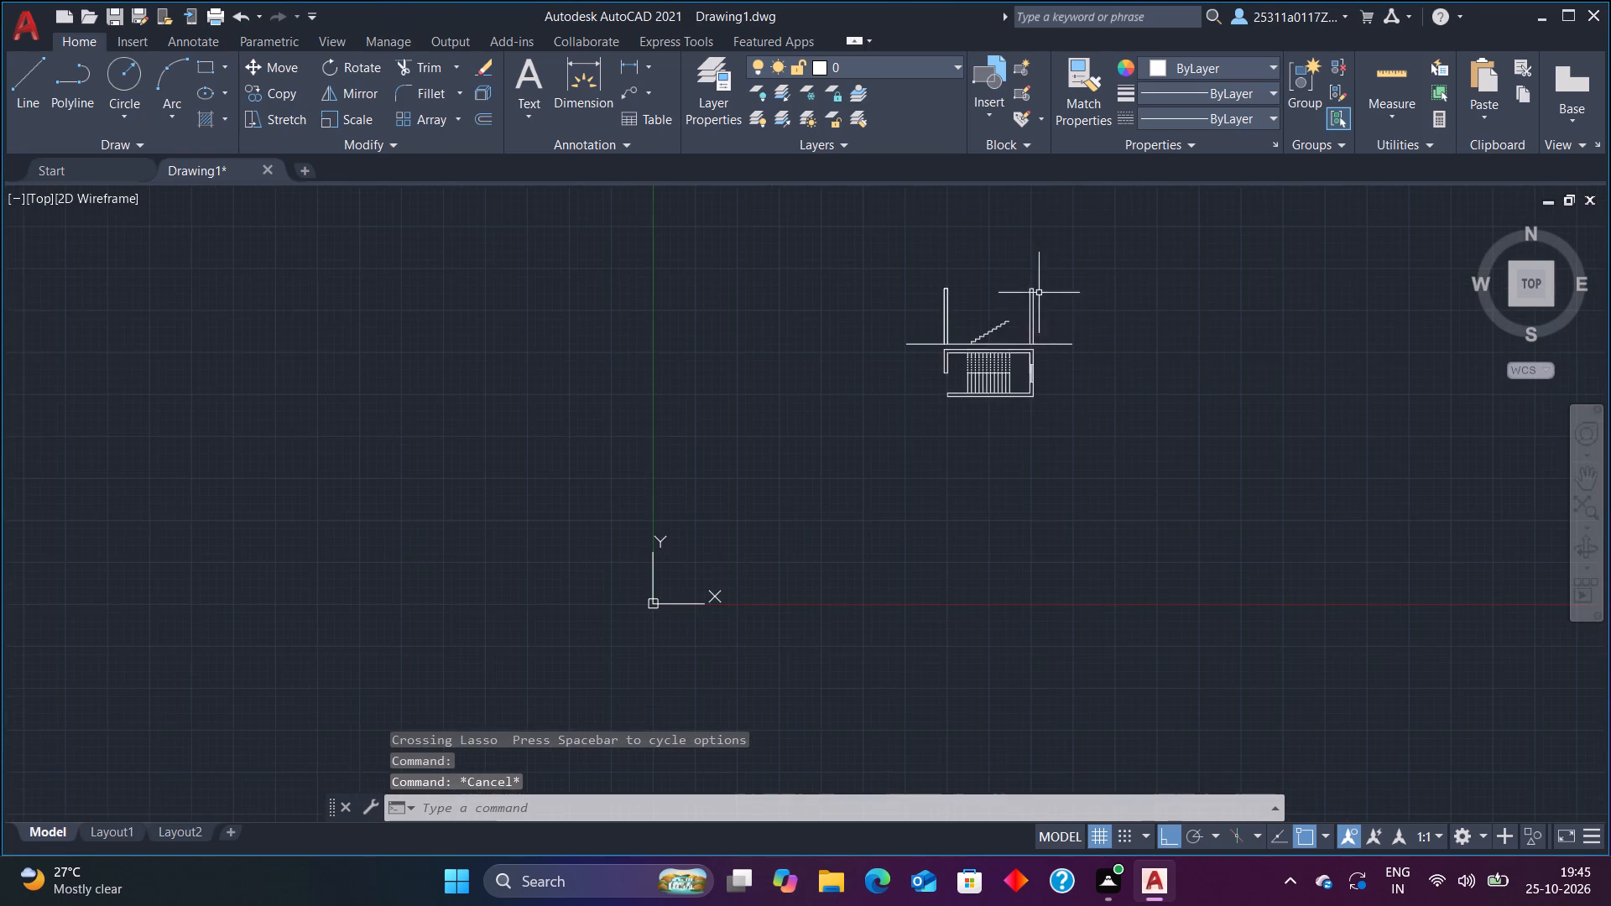
scroll(1036, 284, "up", 4)
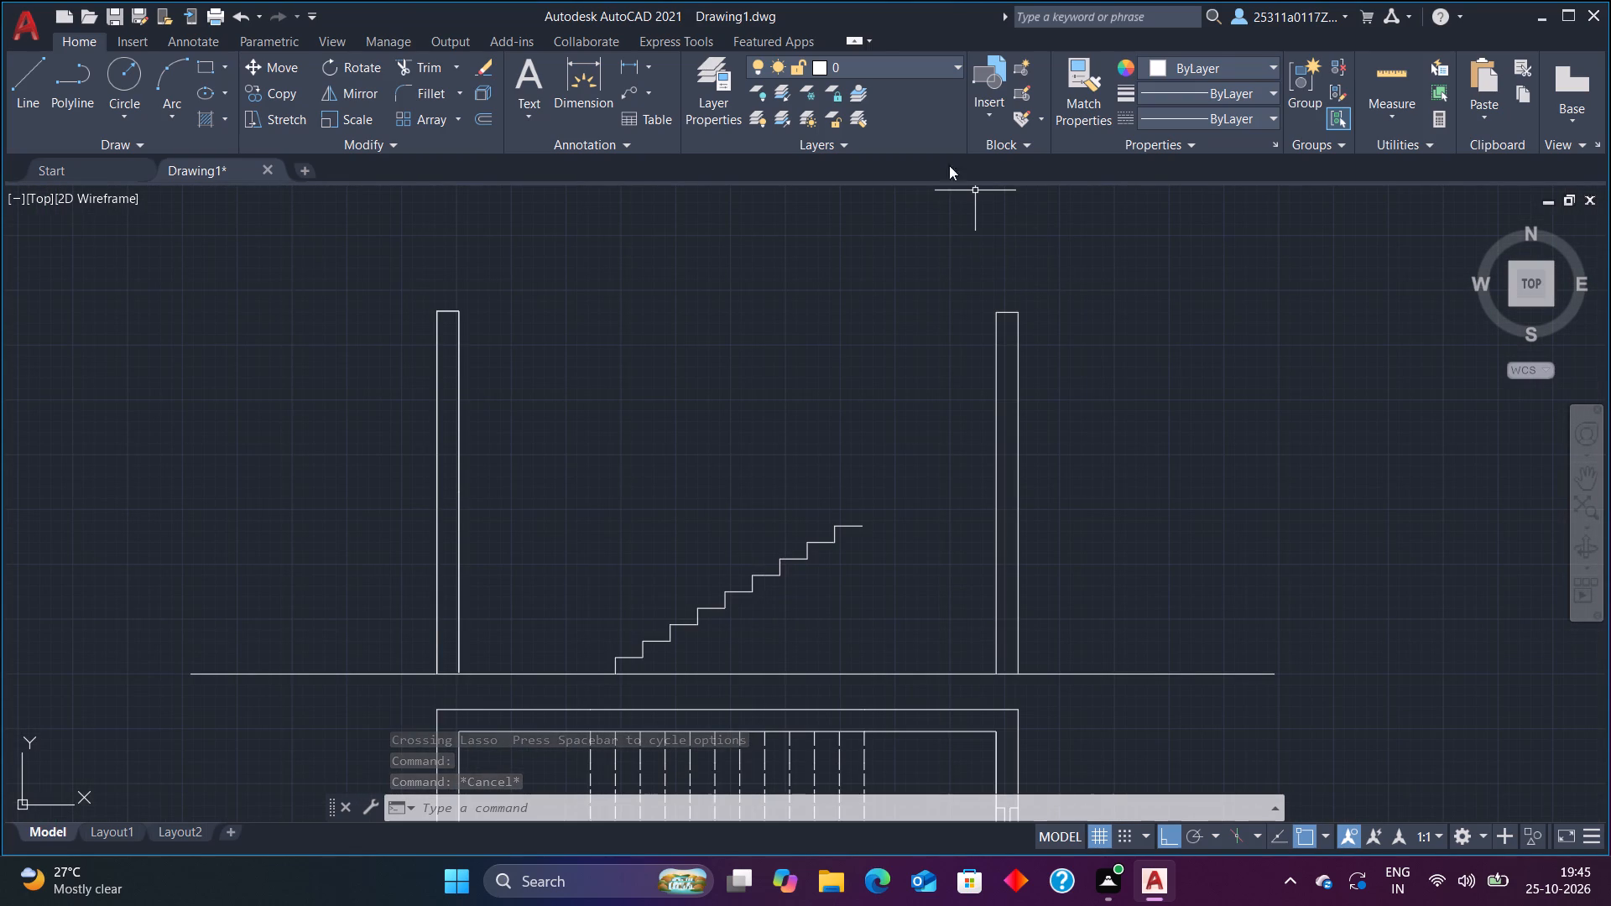
left_click(10, 81)
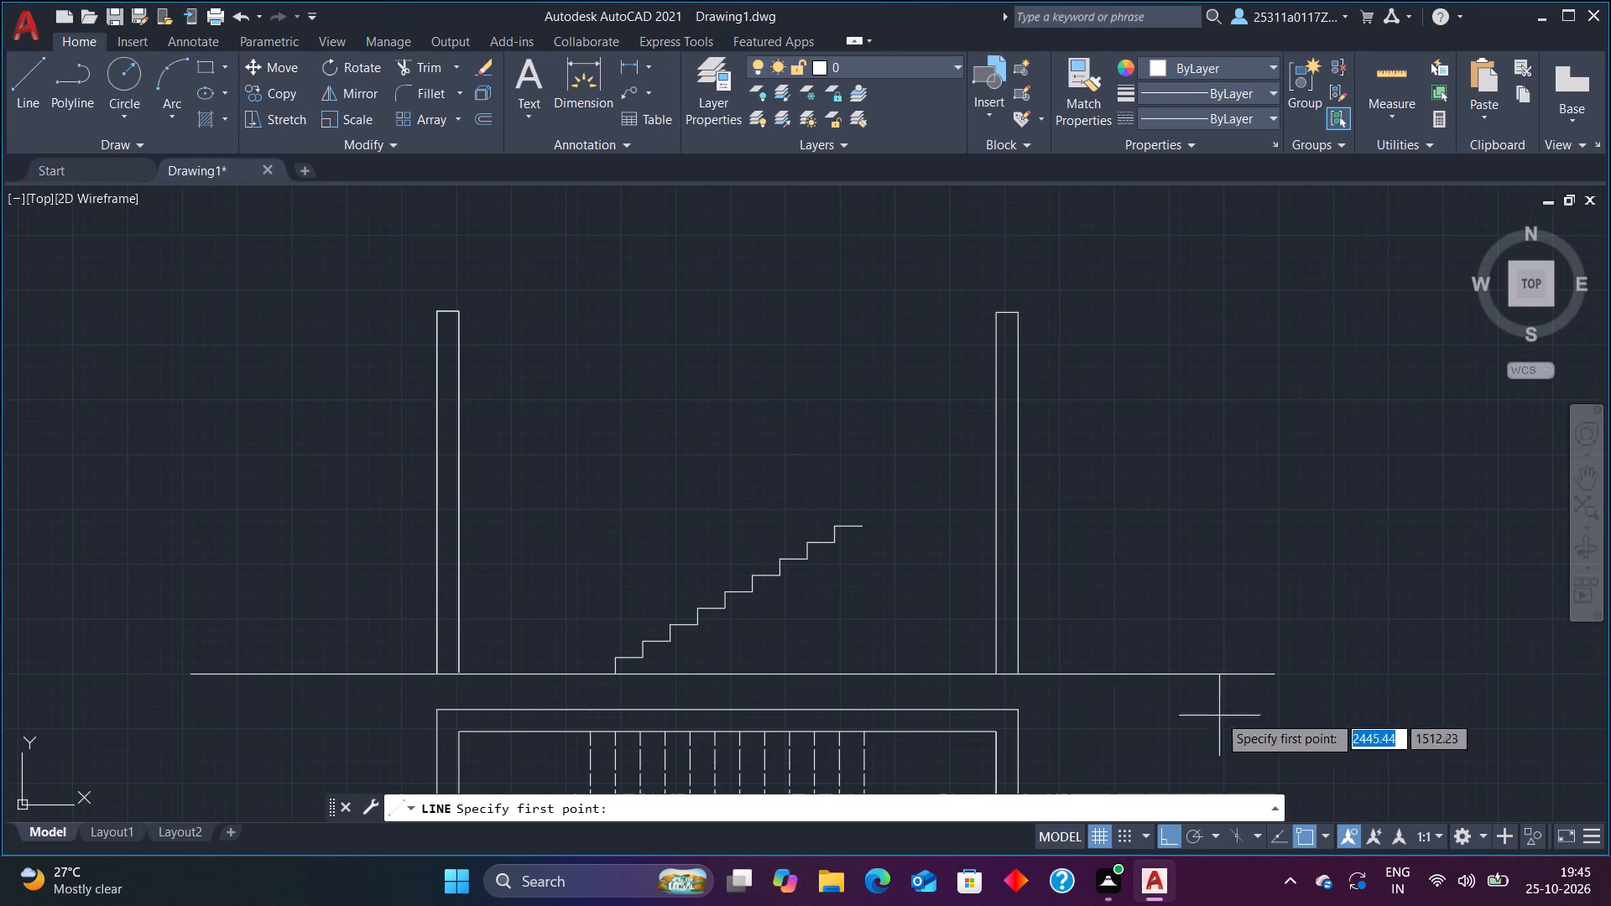
left_click(1018, 672)
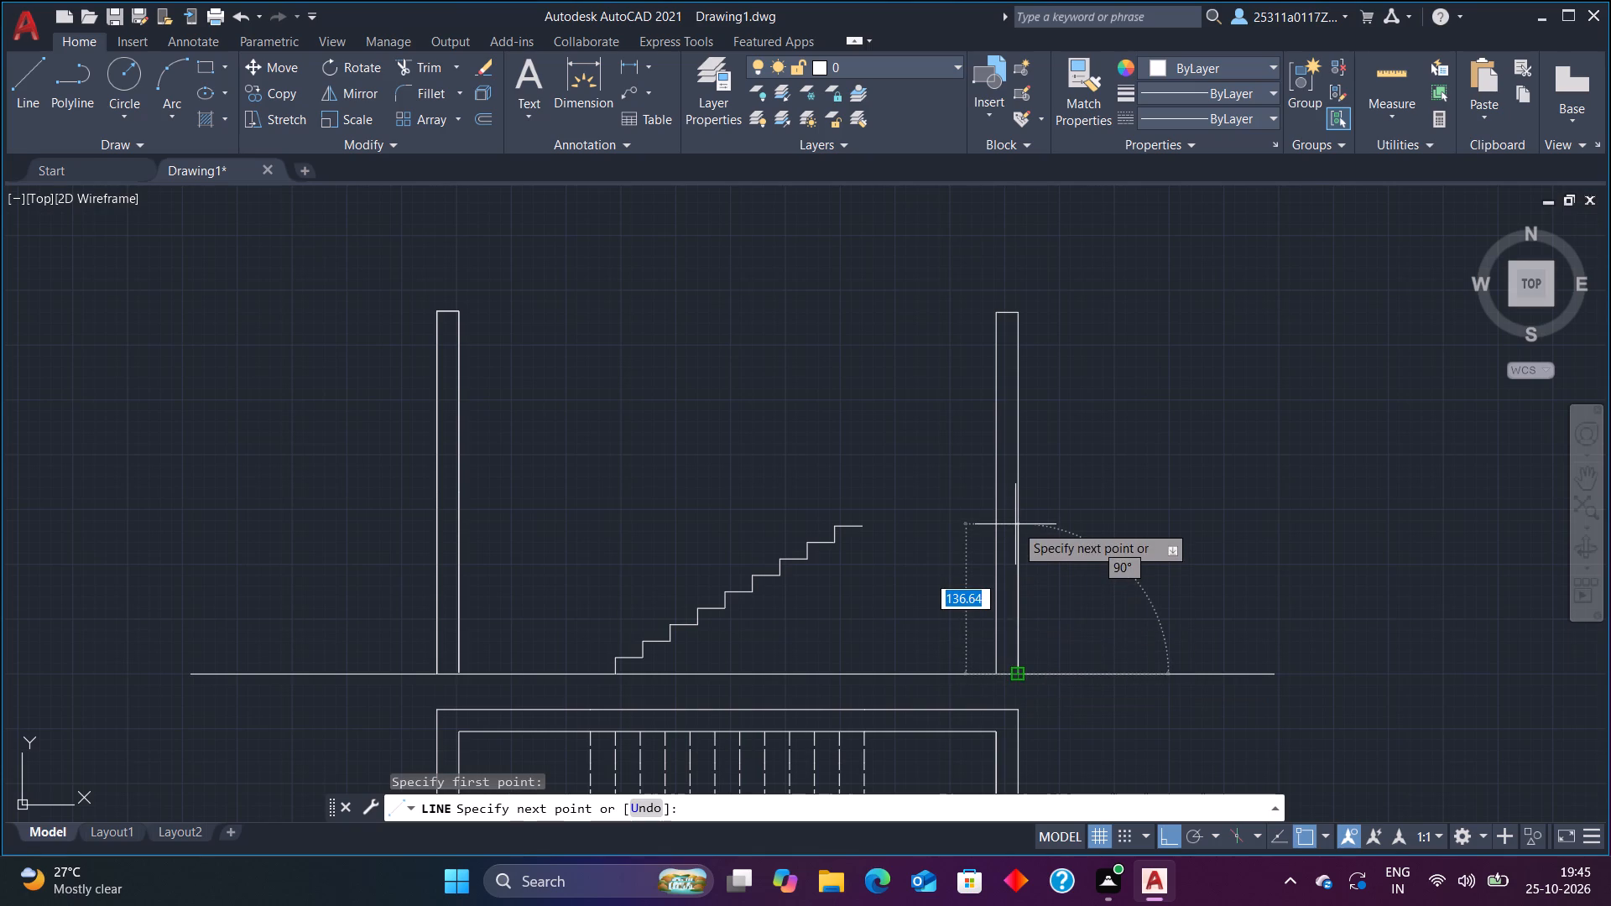
type("165")
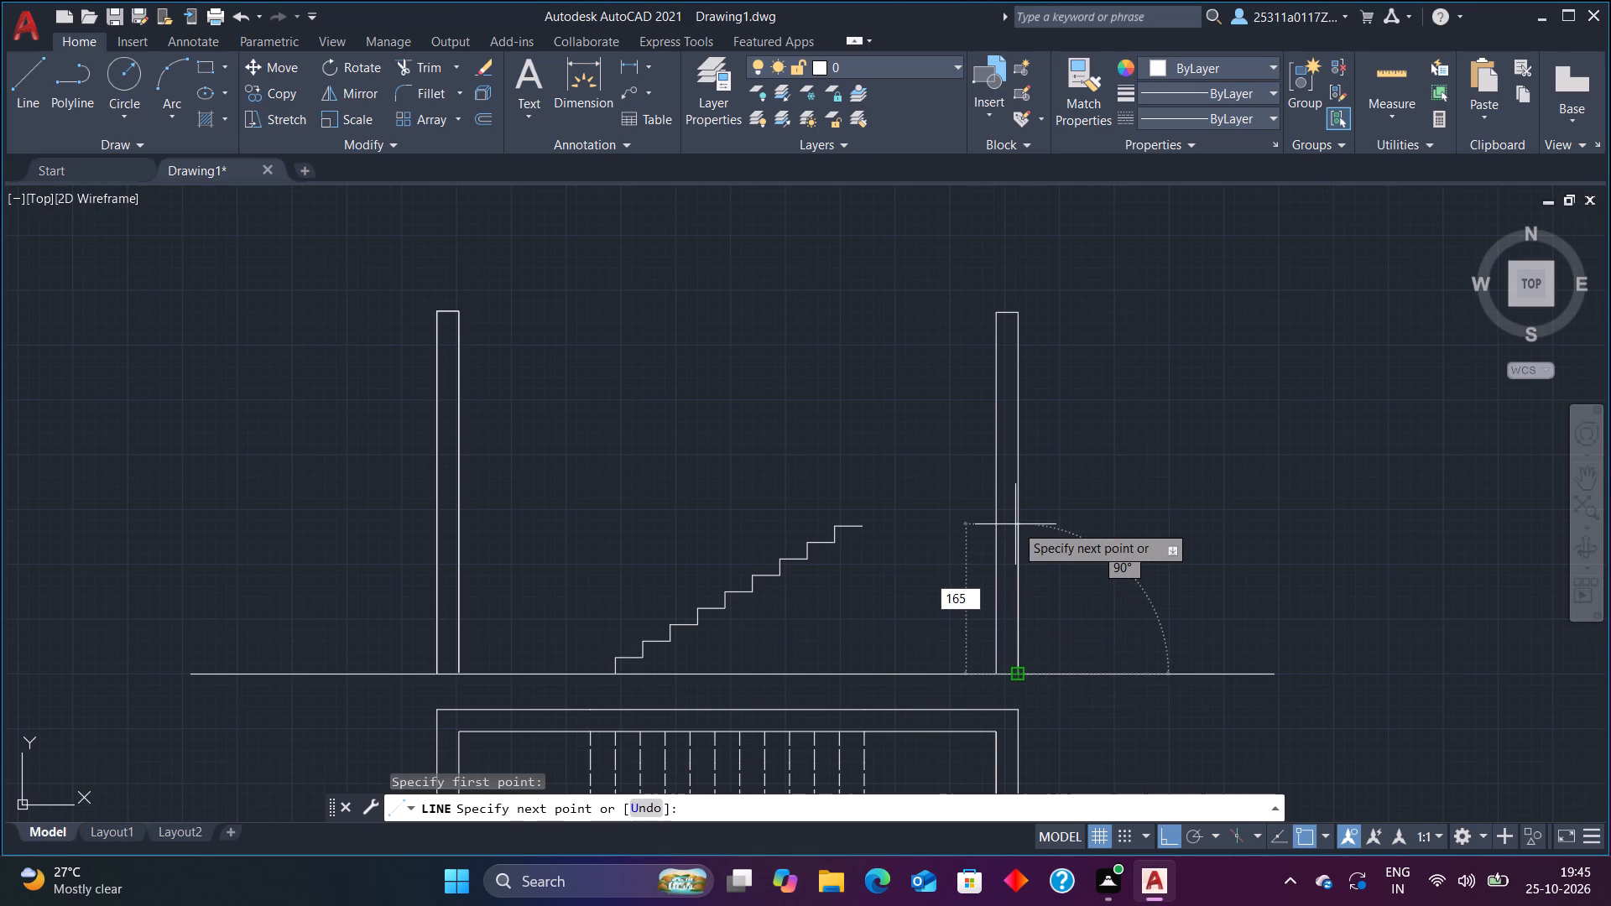
key("Return")
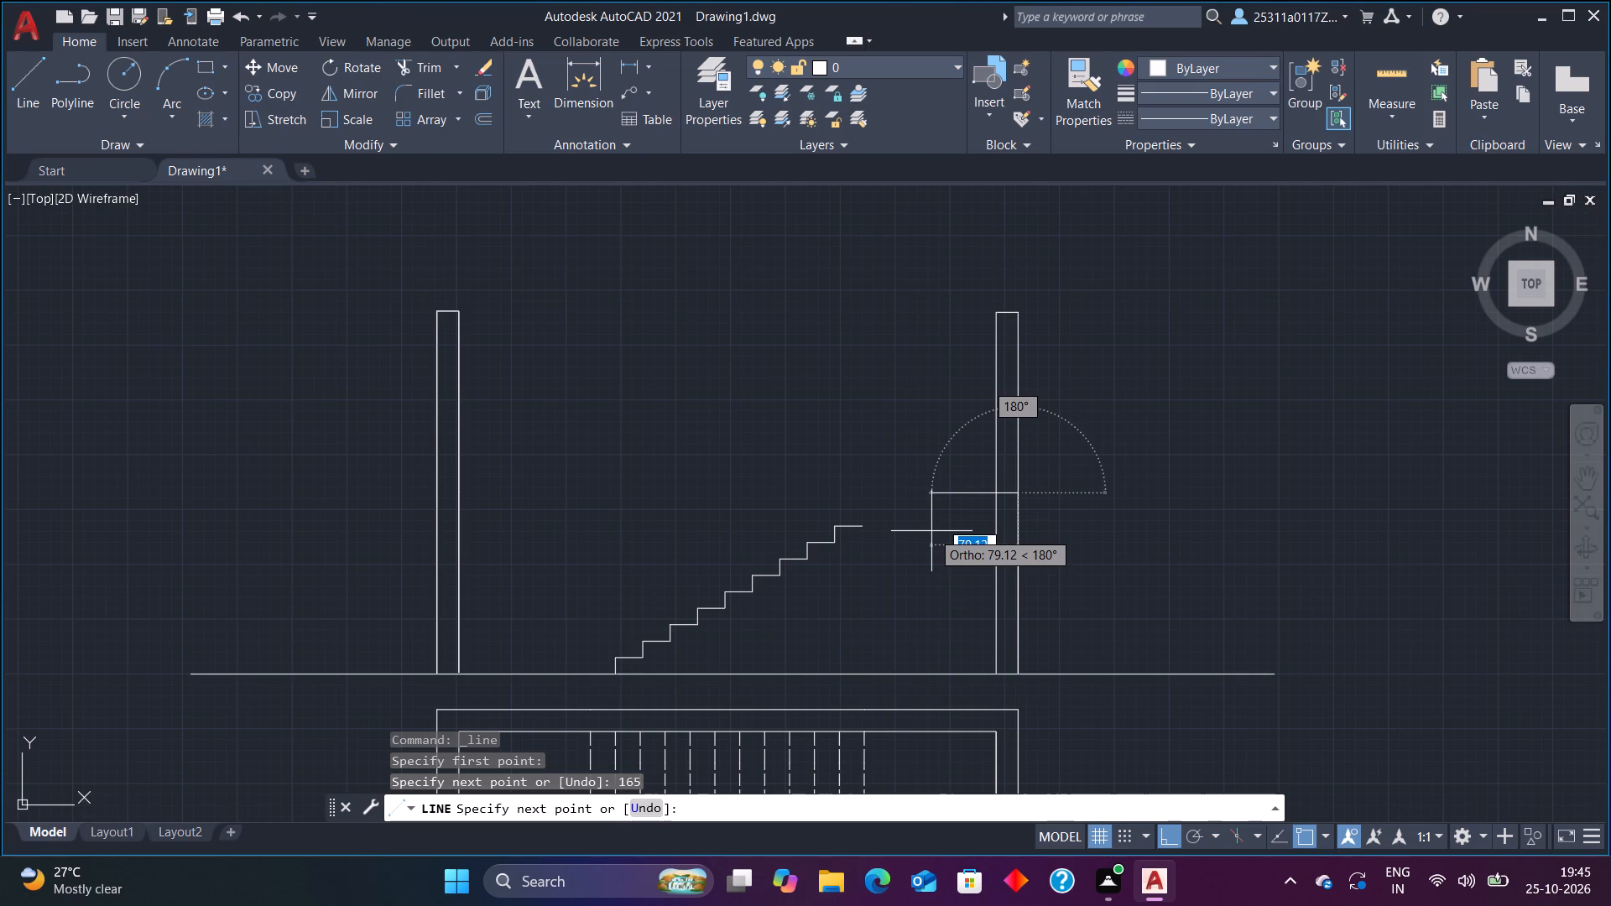
type("120")
key("Return")
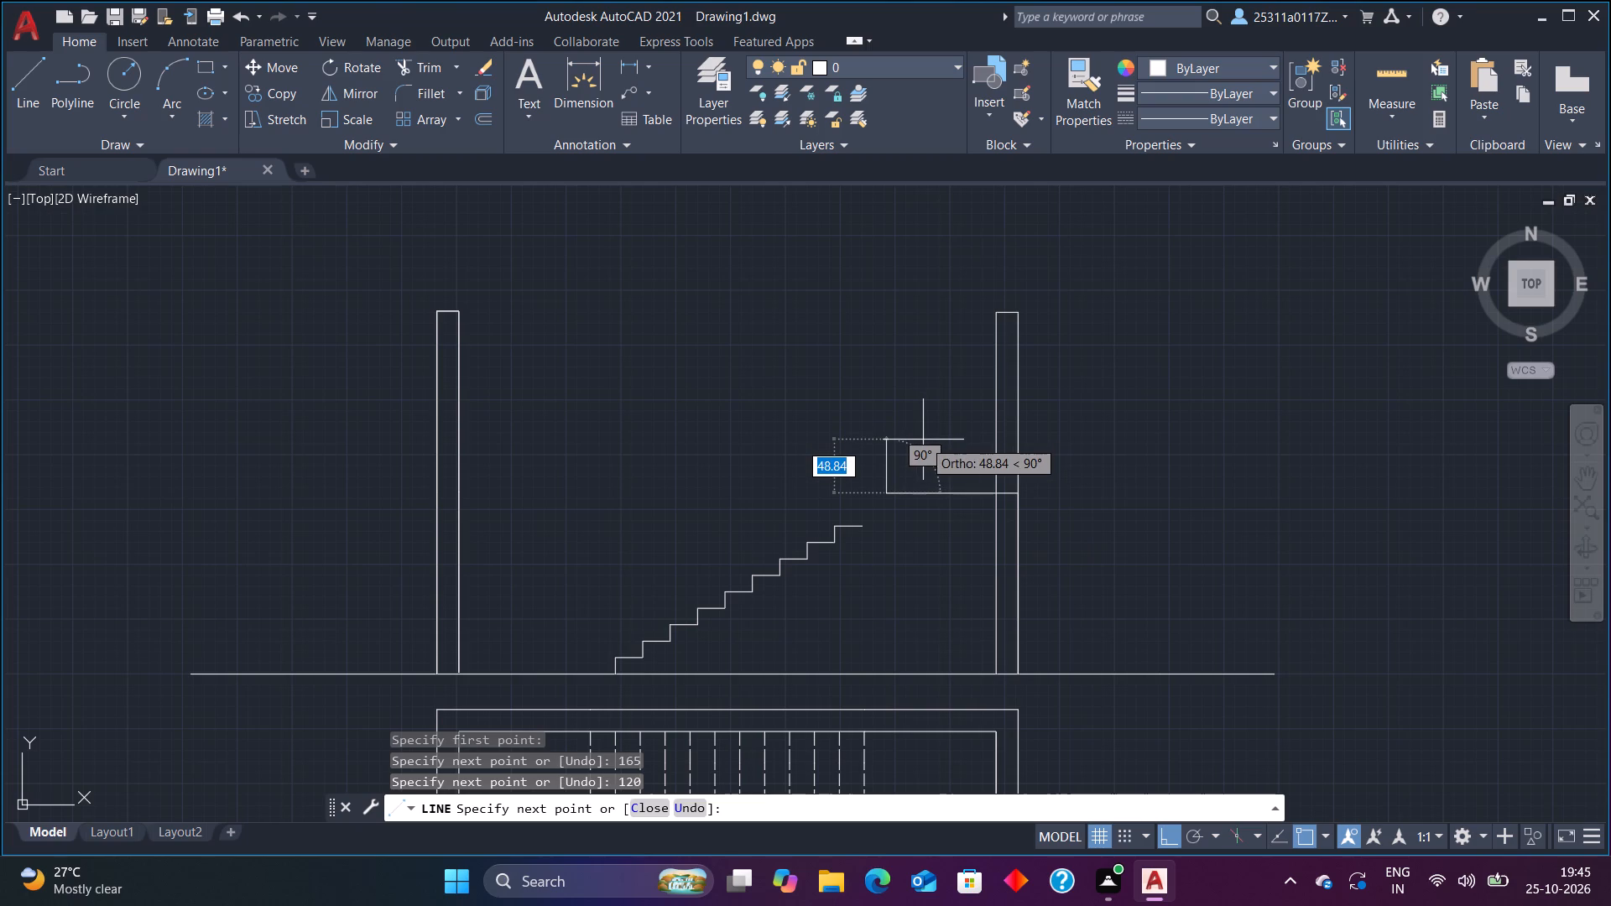
type("12")
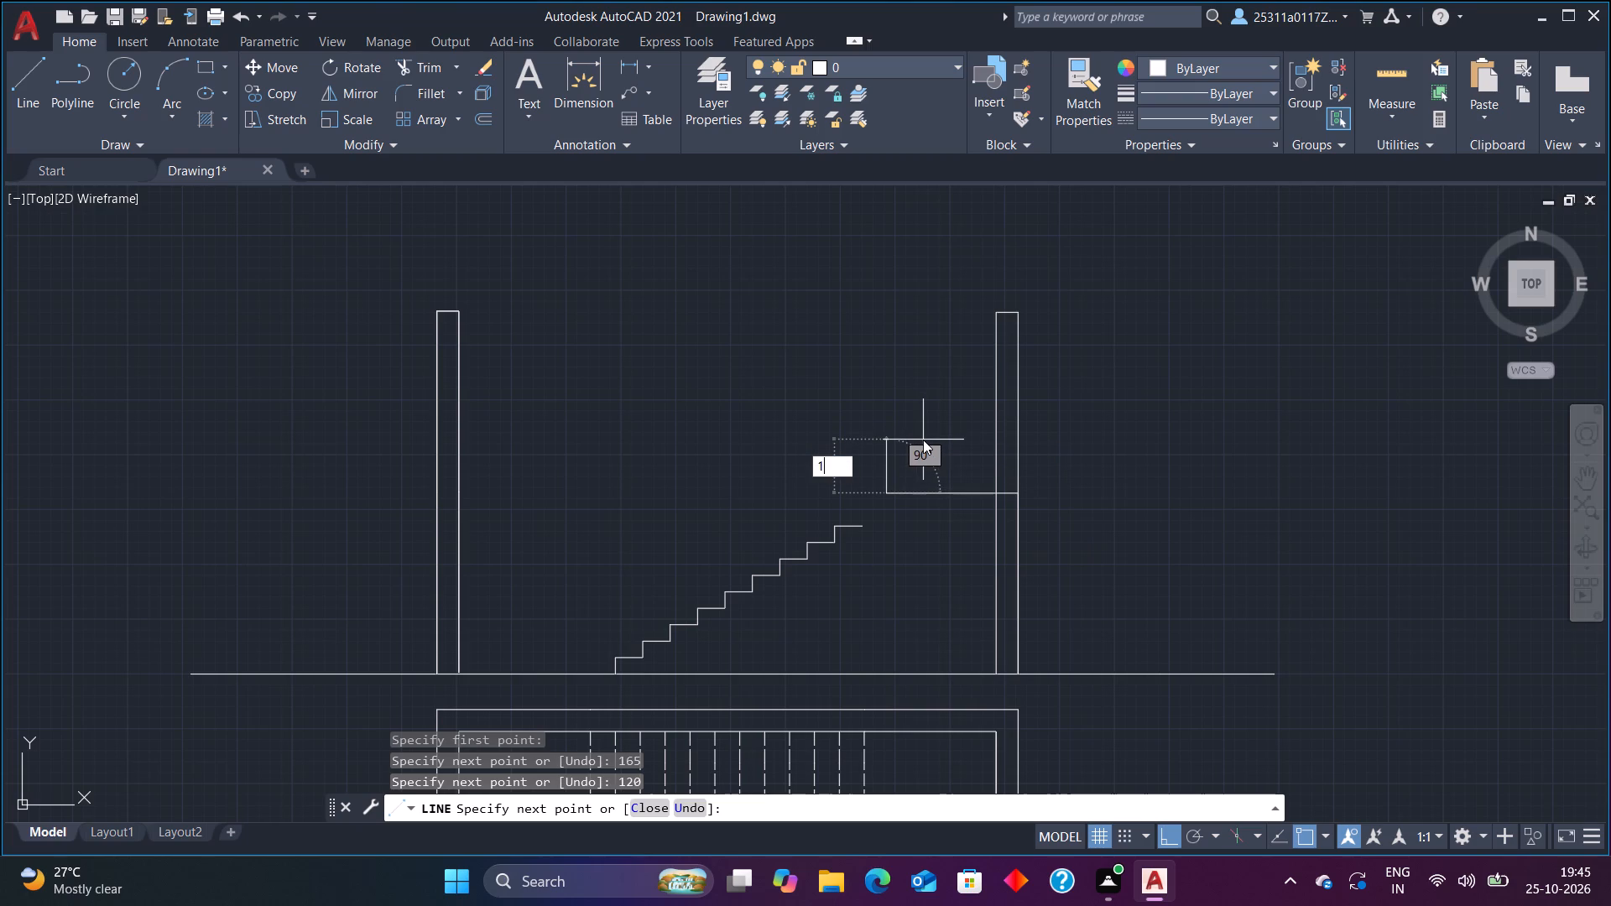
key("Return")
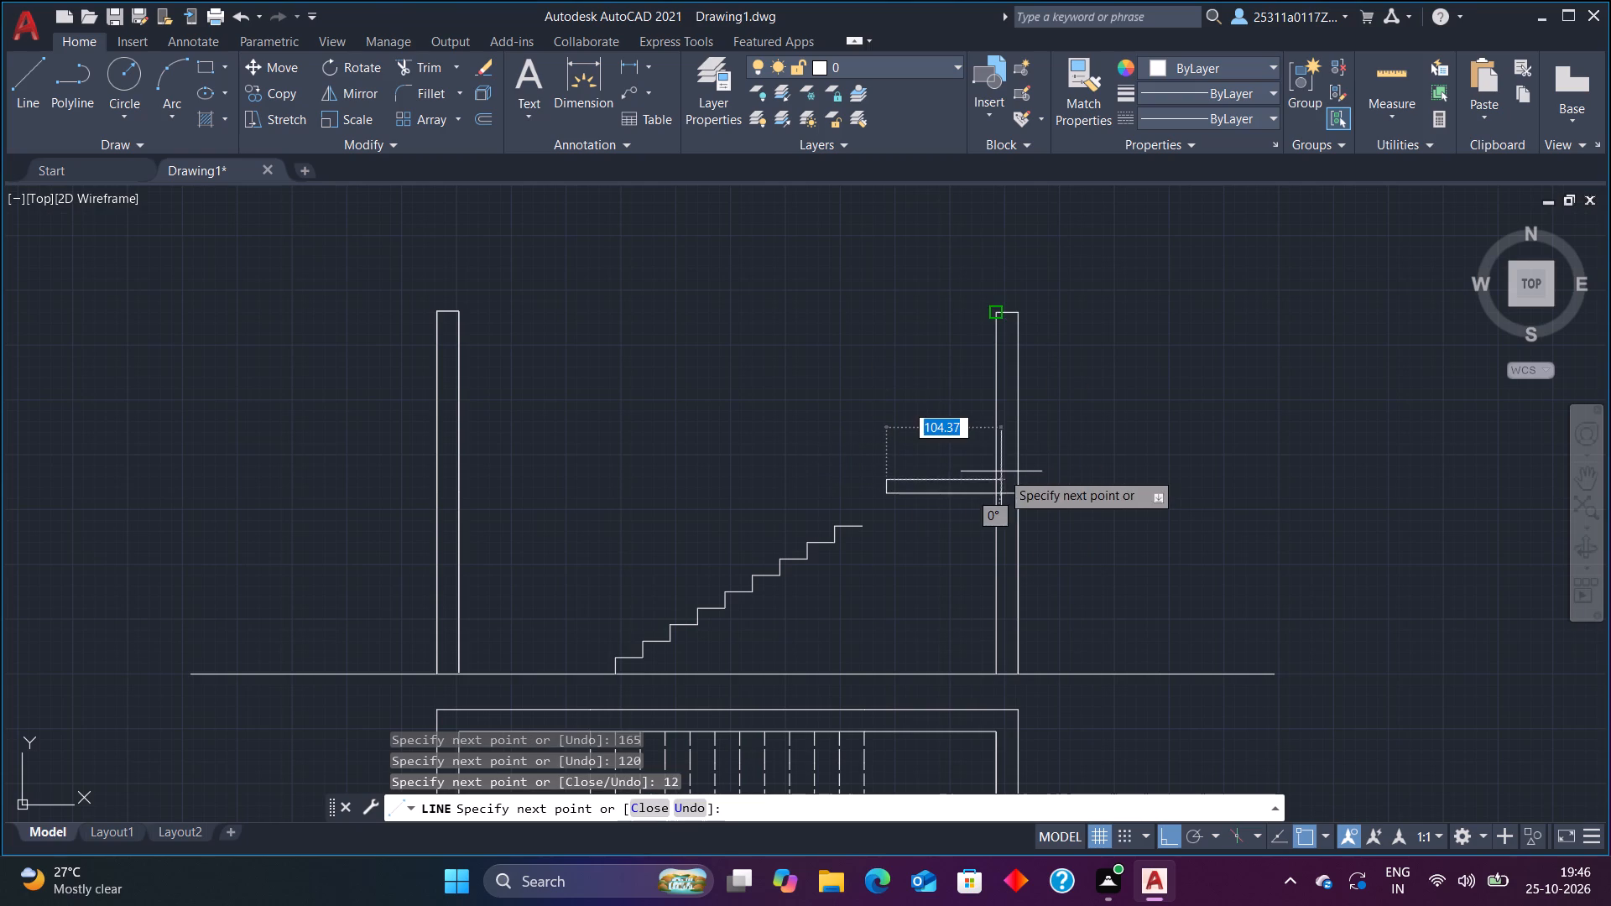
left_click(1103, 470)
key("Escape")
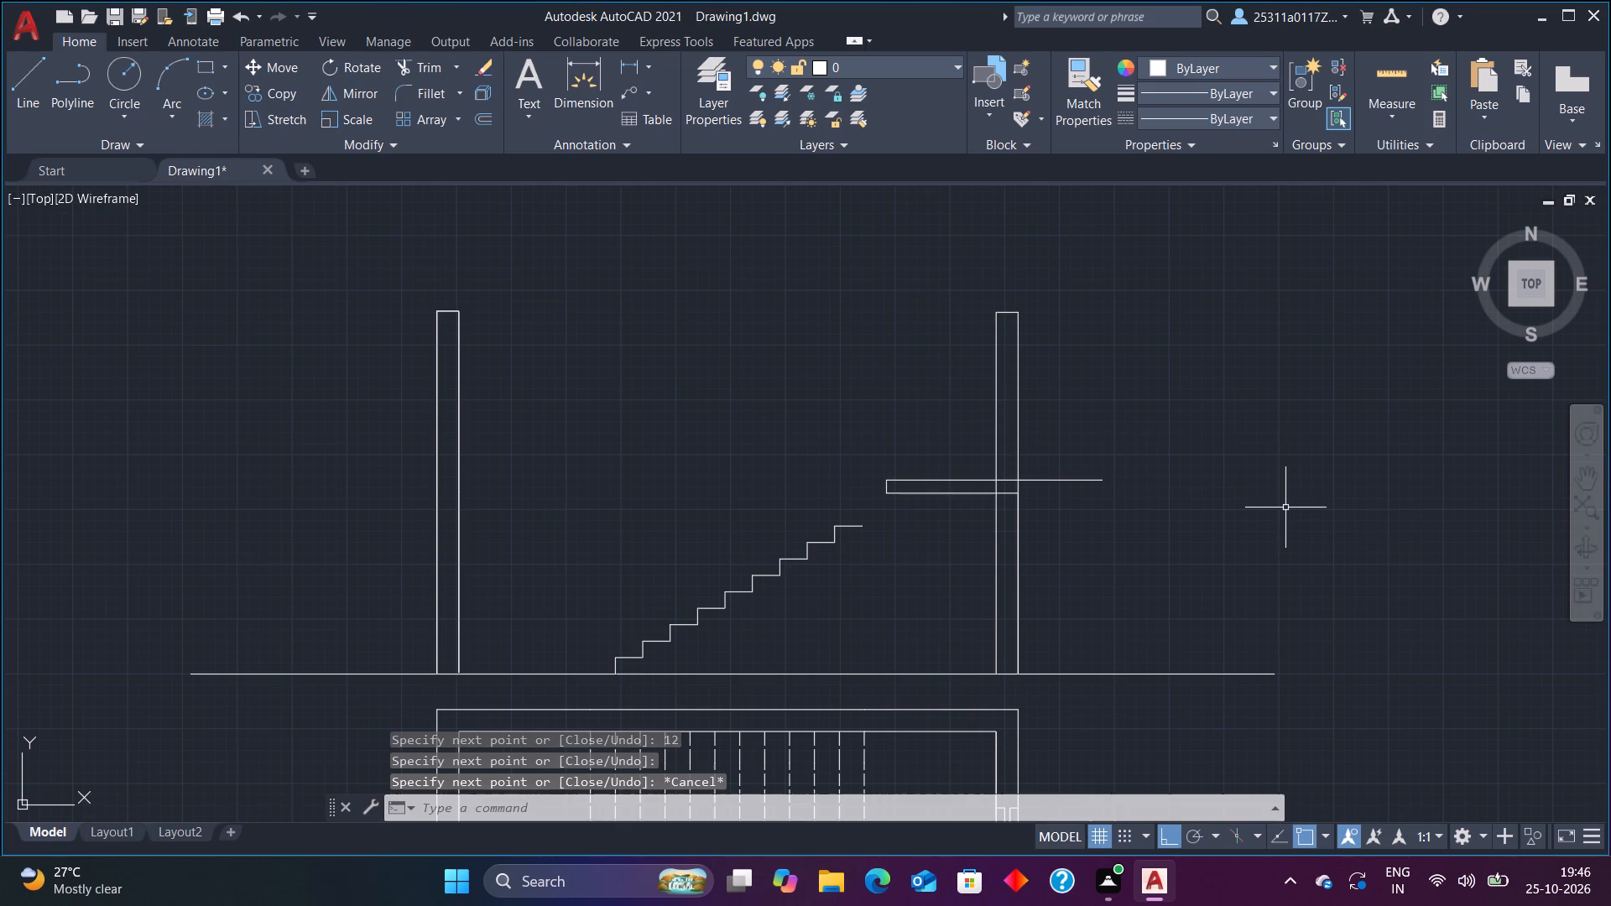
Trim the part of the landing's top line that projects beyond the right-hand wall's outer face.
type("tr")
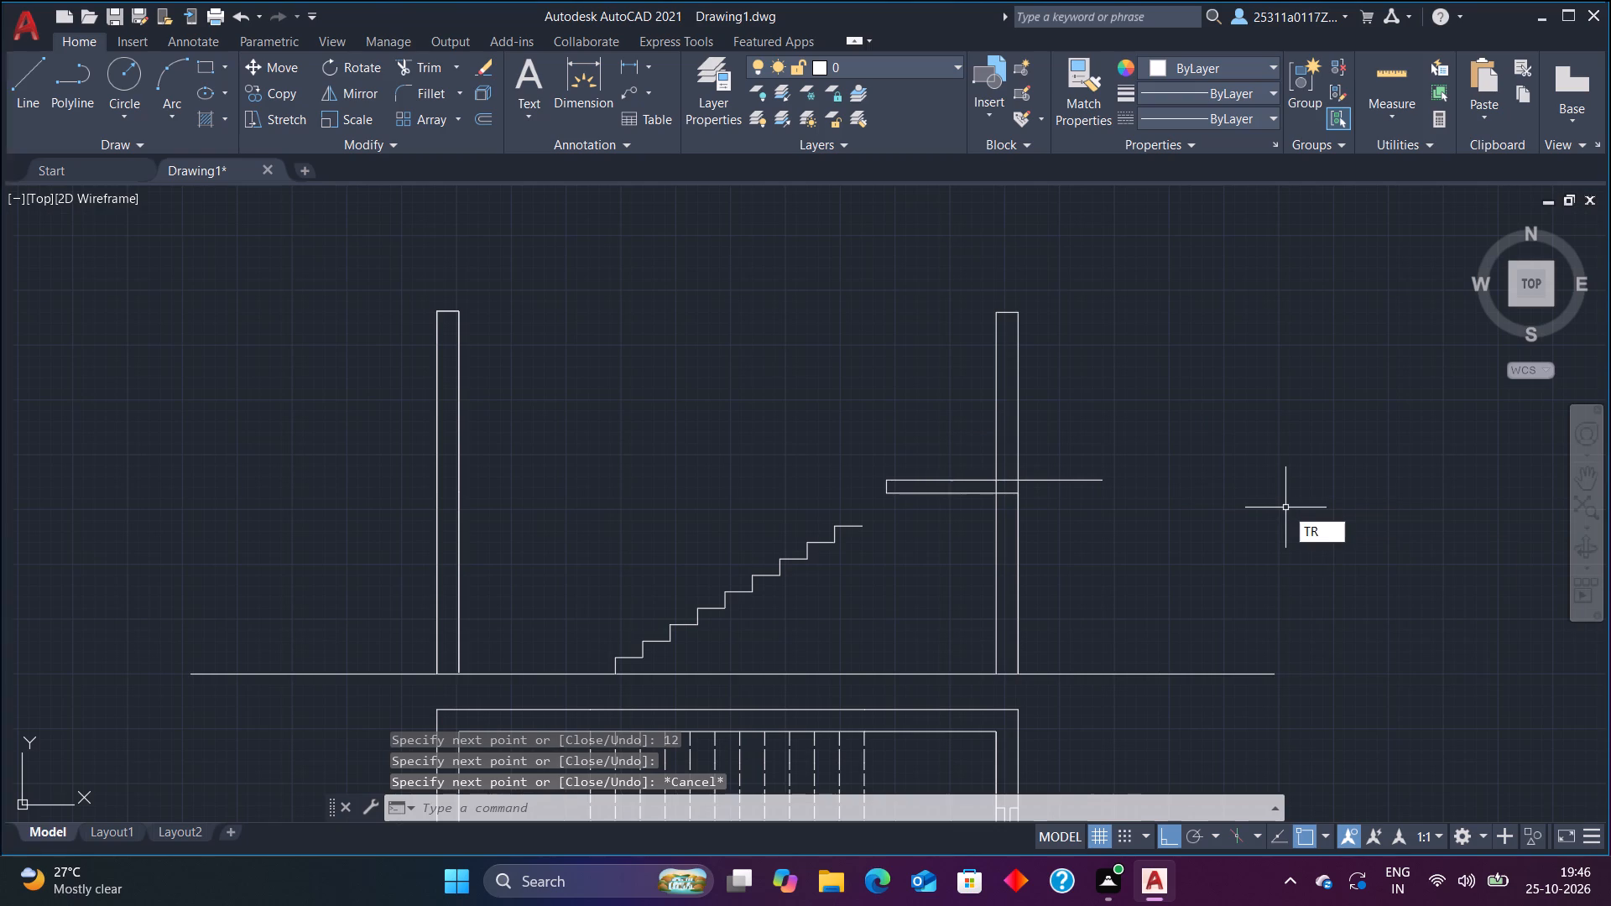
left_click(1327, 551)
left_click_drag(1068, 465, 1044, 518)
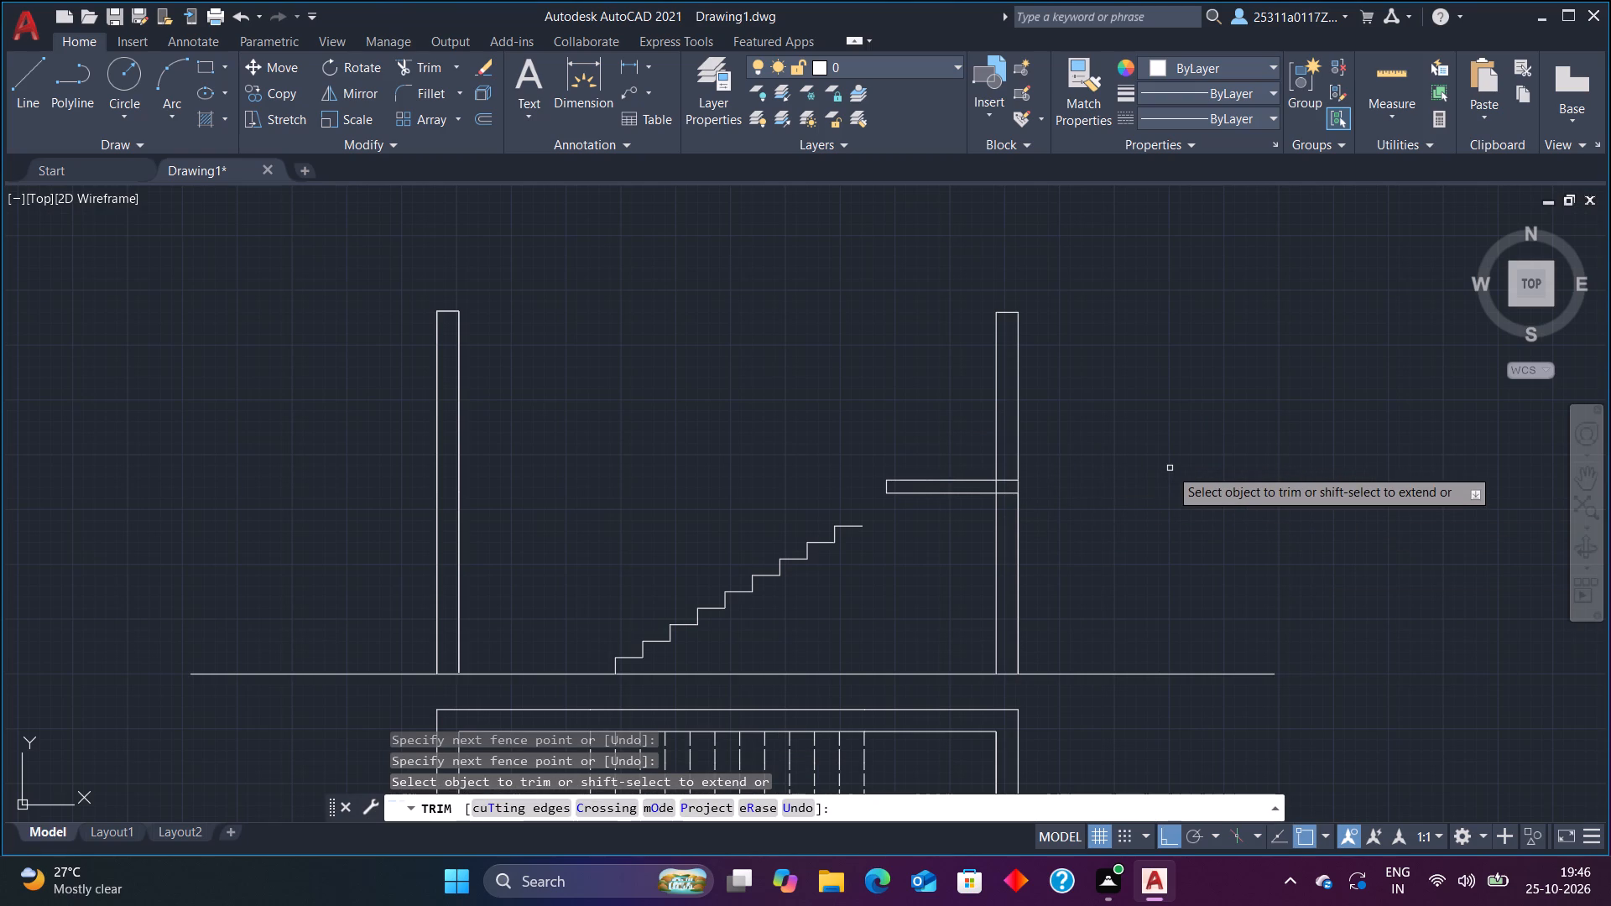
key("Escape")
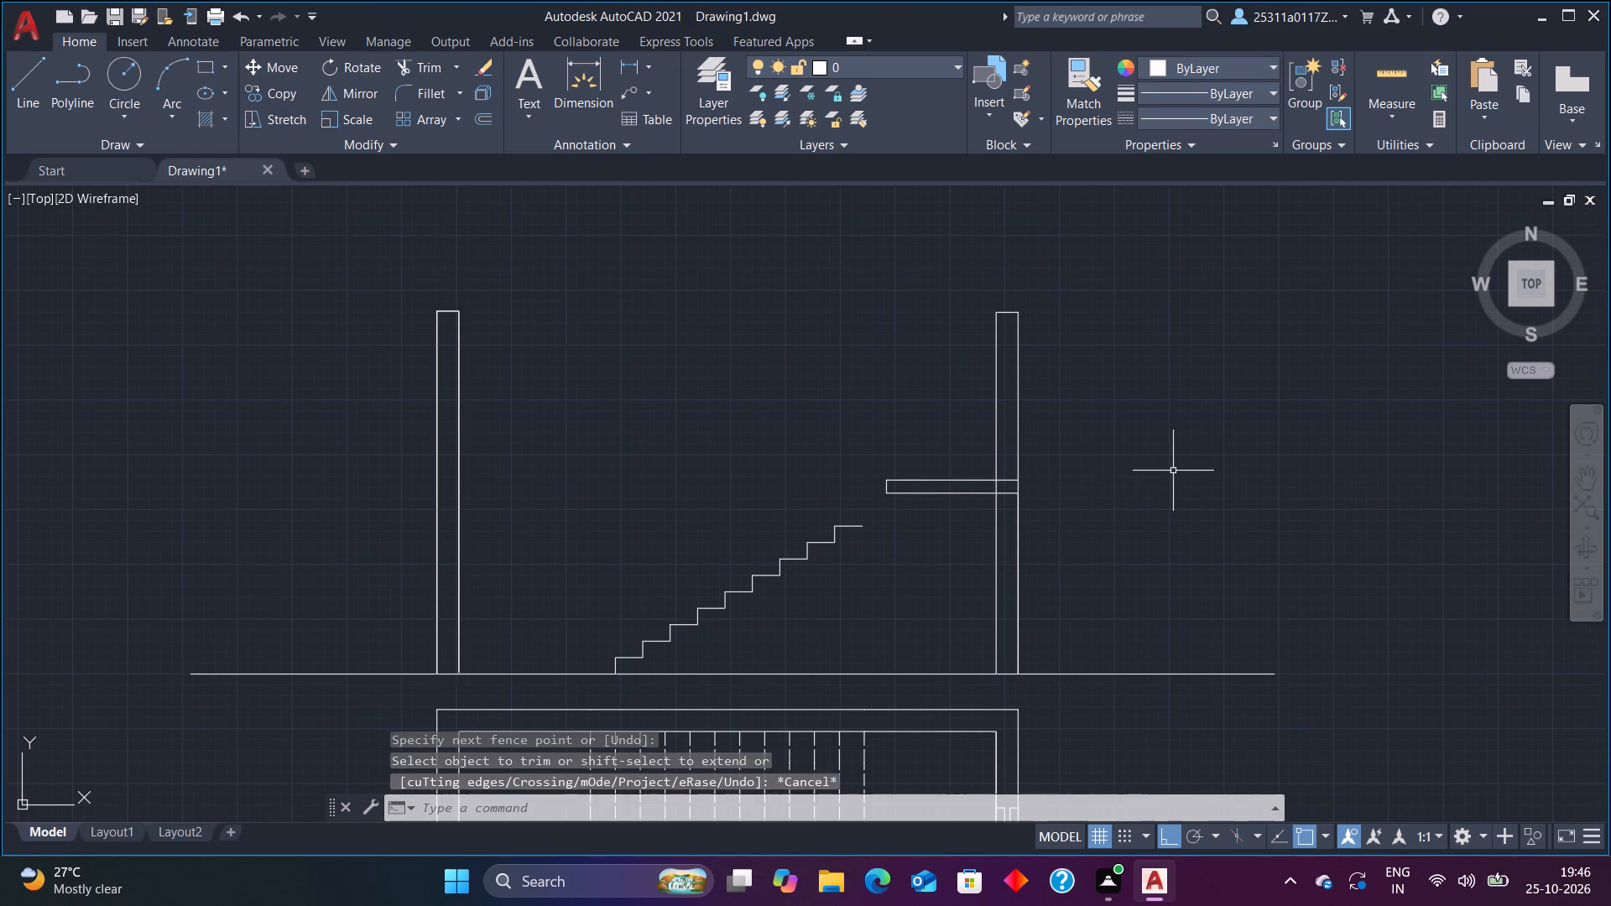
Move the whole stepped stair profile along the ground line, with Ortho off, so its first riser aligns with the plan's leftmost tread line.
scroll(1173, 471, "down", 2)
scroll(1173, 471, "up", 2)
scroll(1203, 475, "down", 4)
scroll(1129, 577, "up", 3)
scroll(1121, 580, "down", 3)
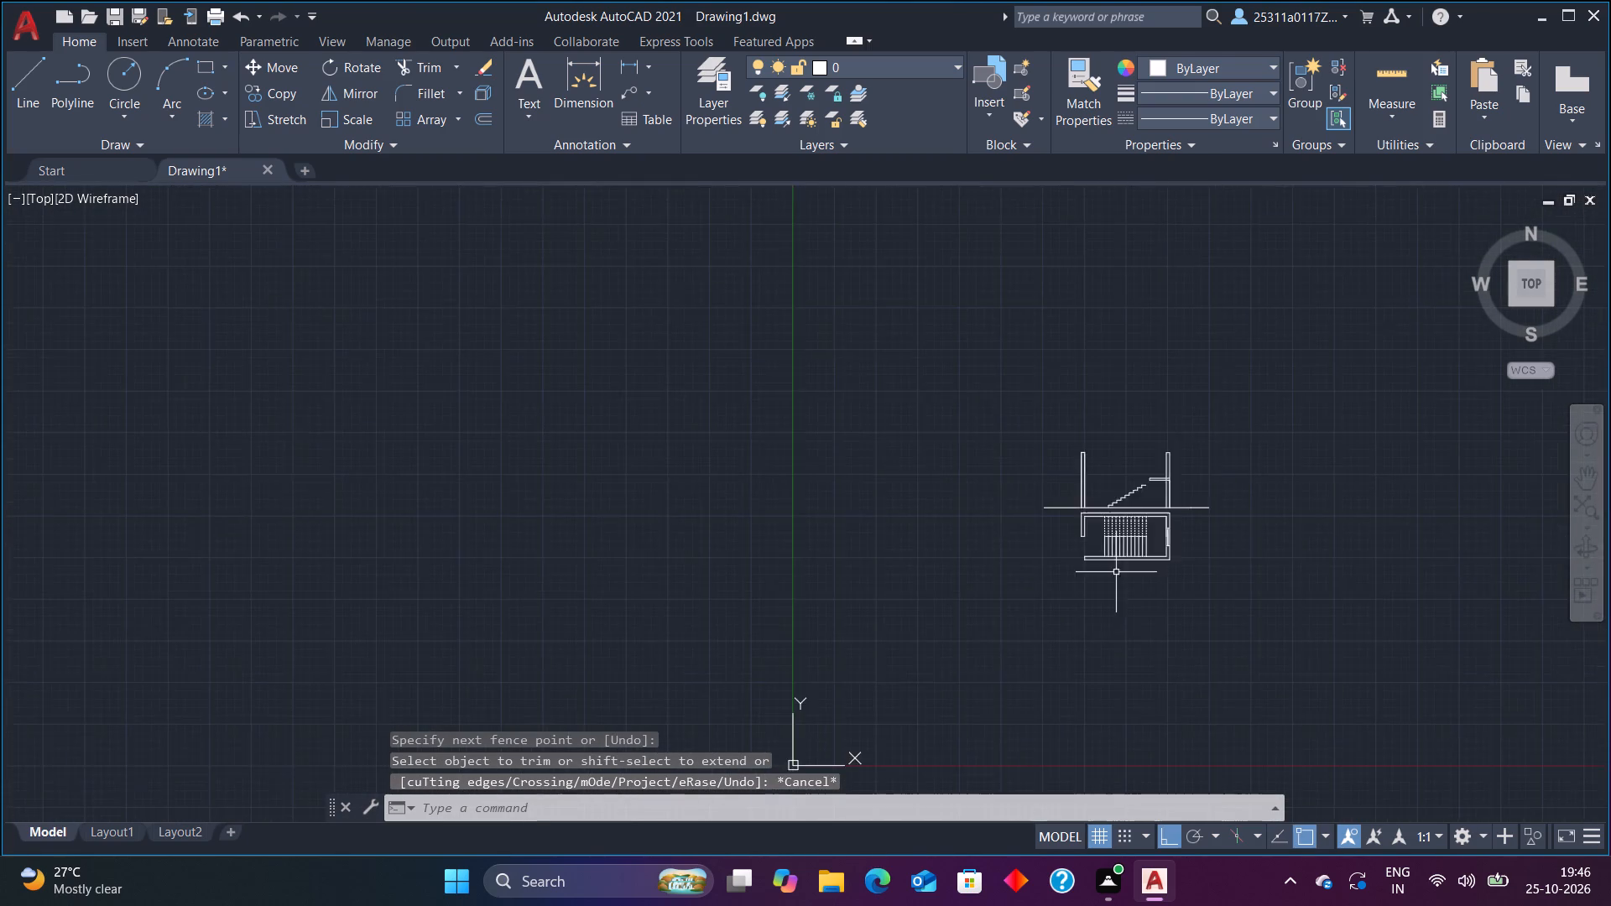
scroll(1125, 518, "up", 4)
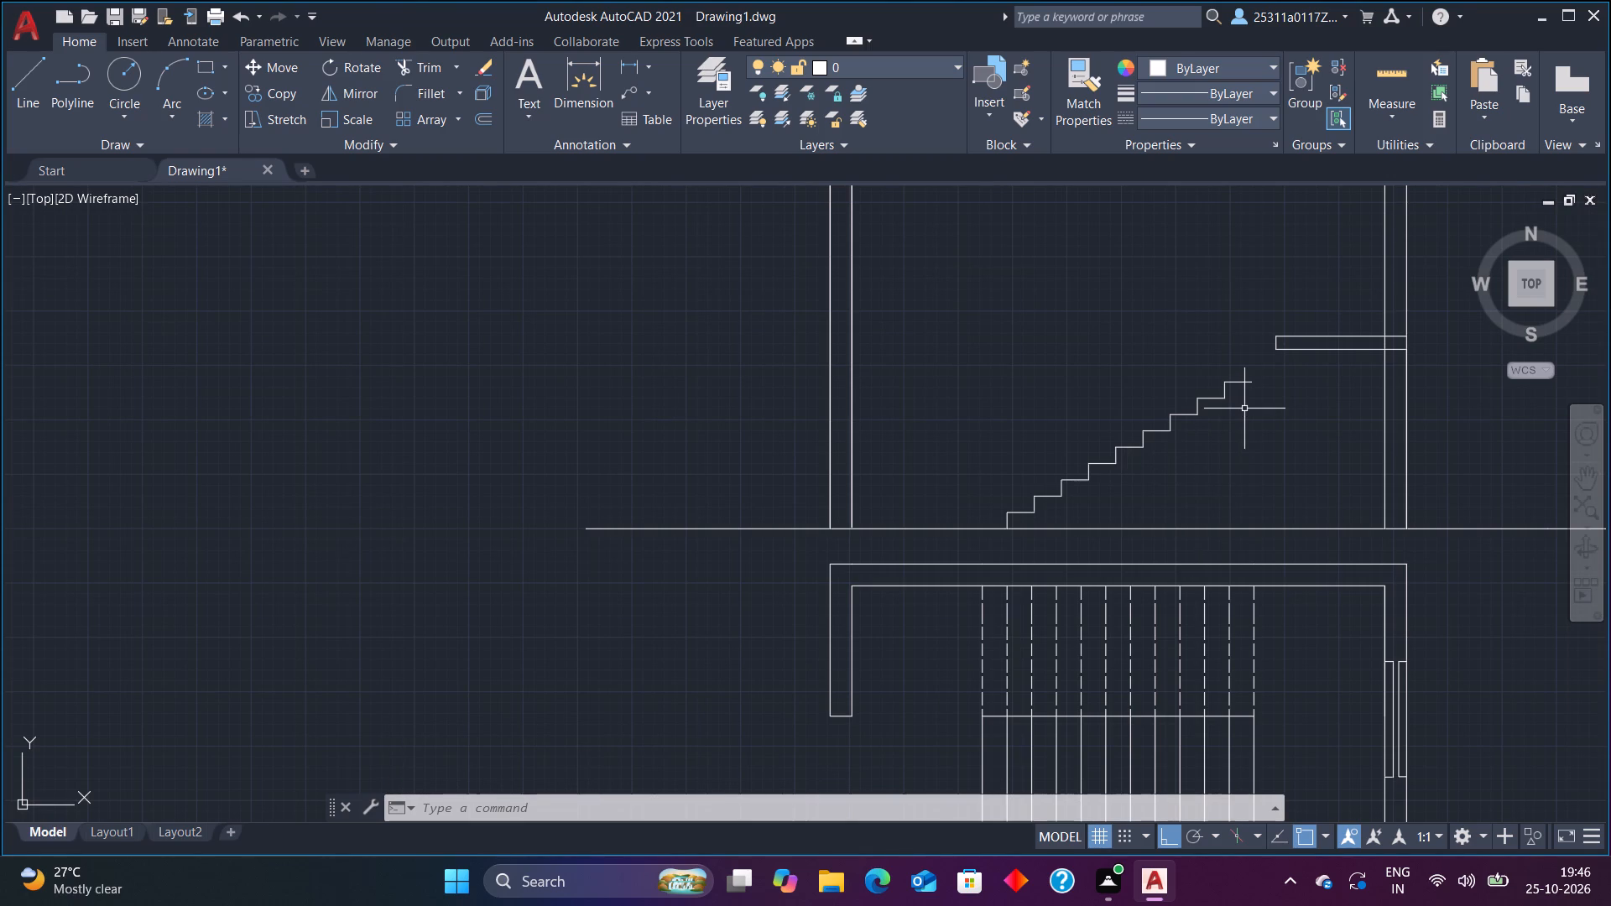
left_click_drag(1248, 384, 1097, 462)
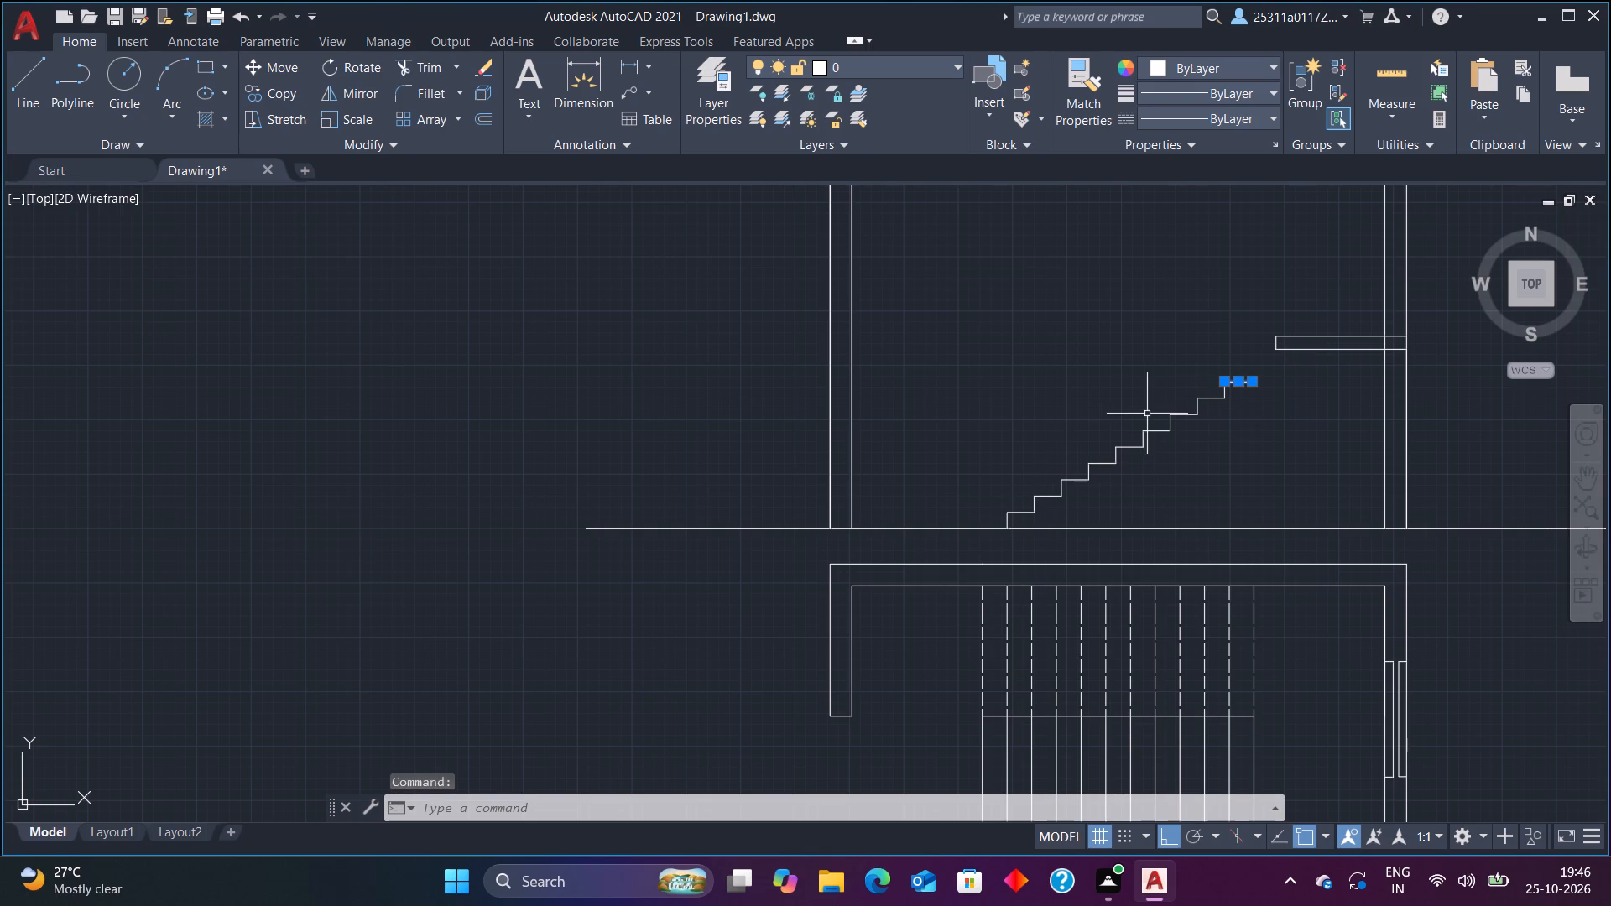
key("Escape")
left_click_drag(1253, 396, 1028, 518)
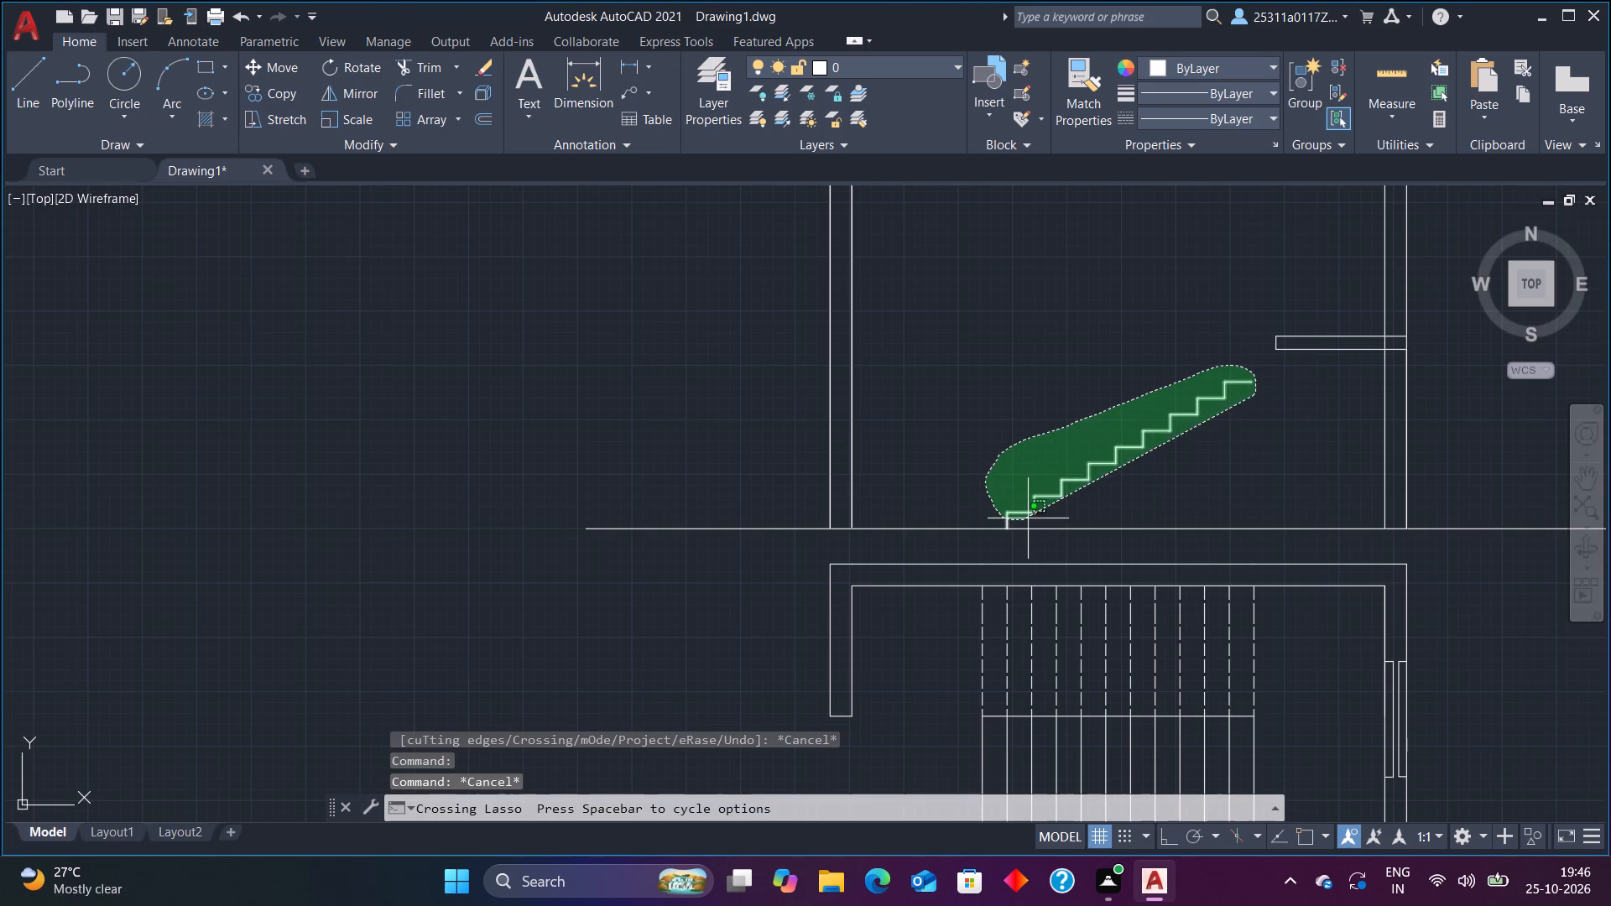
left_click_drag(1028, 518, 1057, 512)
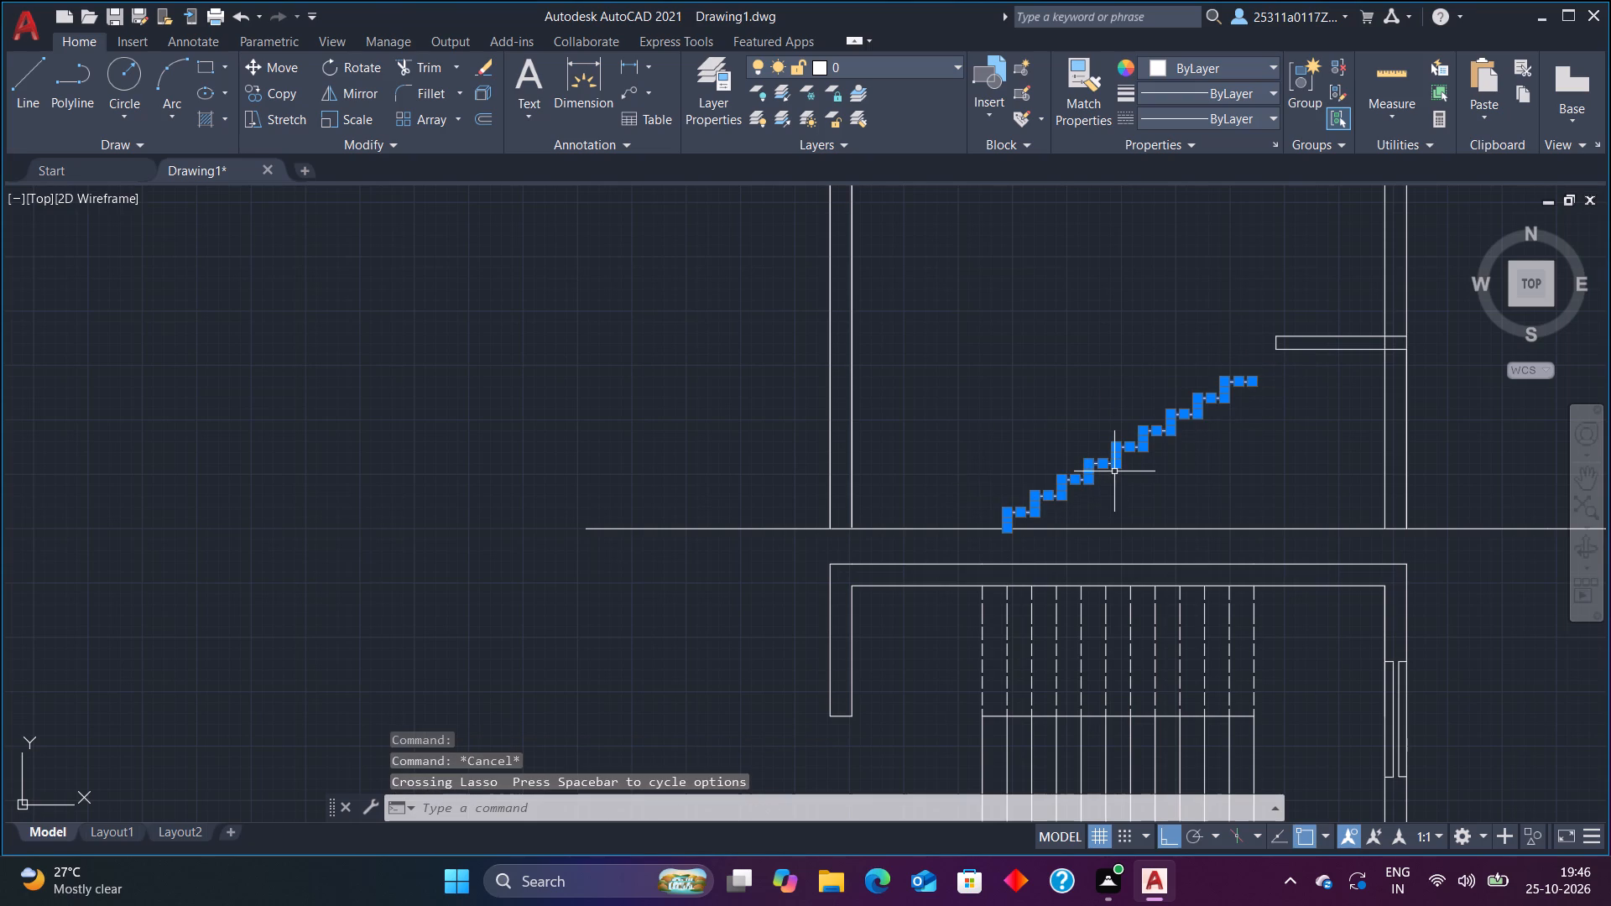
type("mo")
left_click(1164, 531)
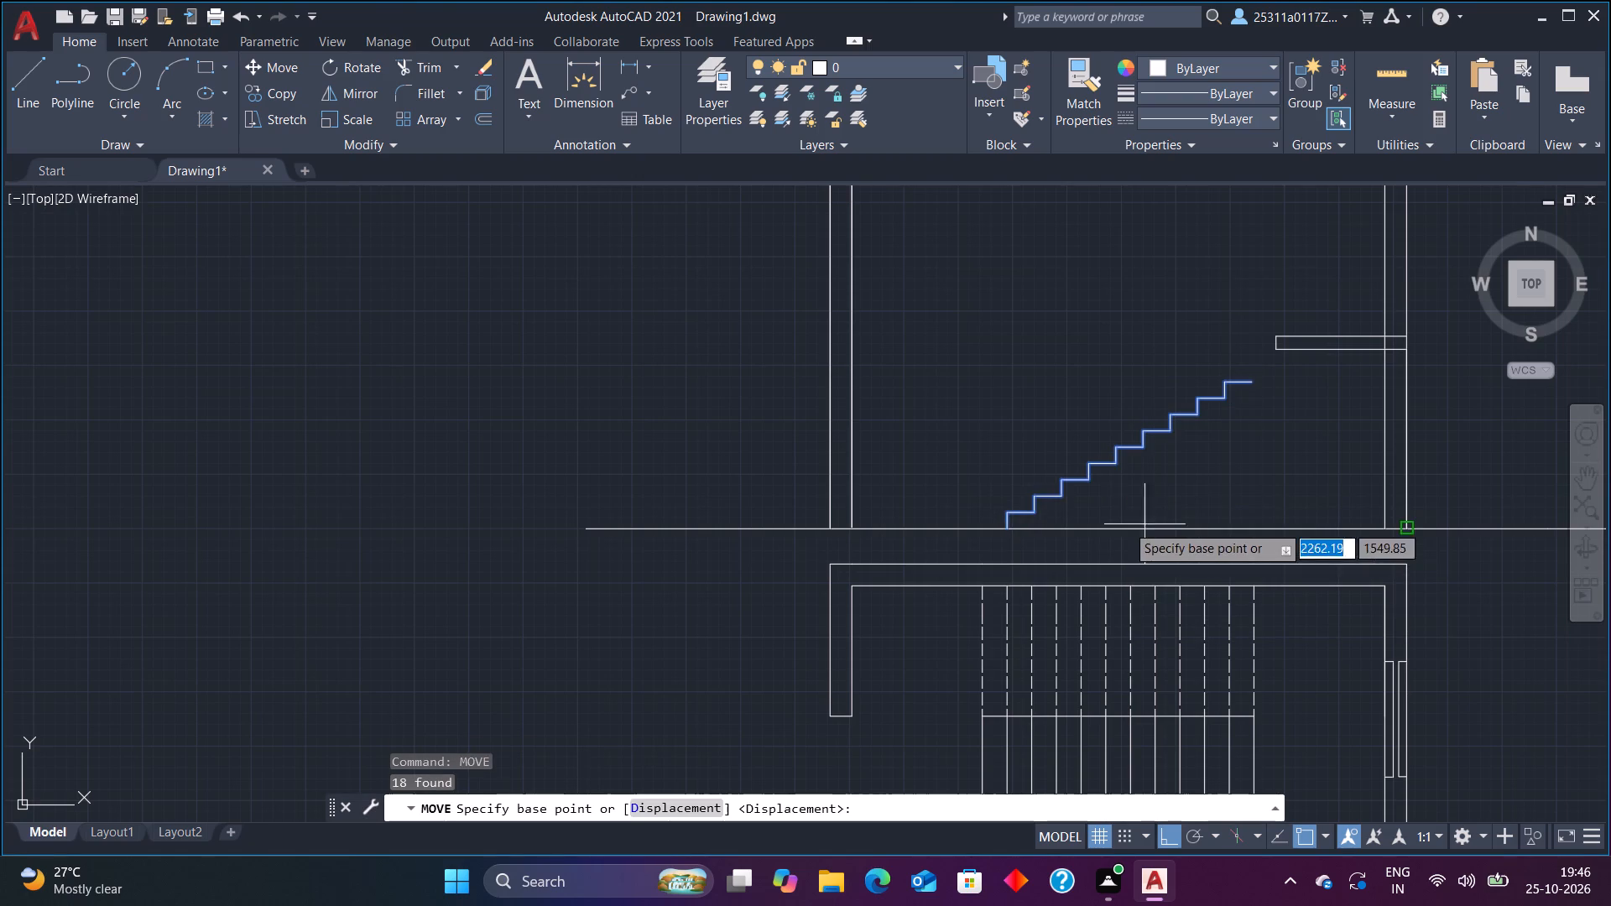
left_click(1007, 530)
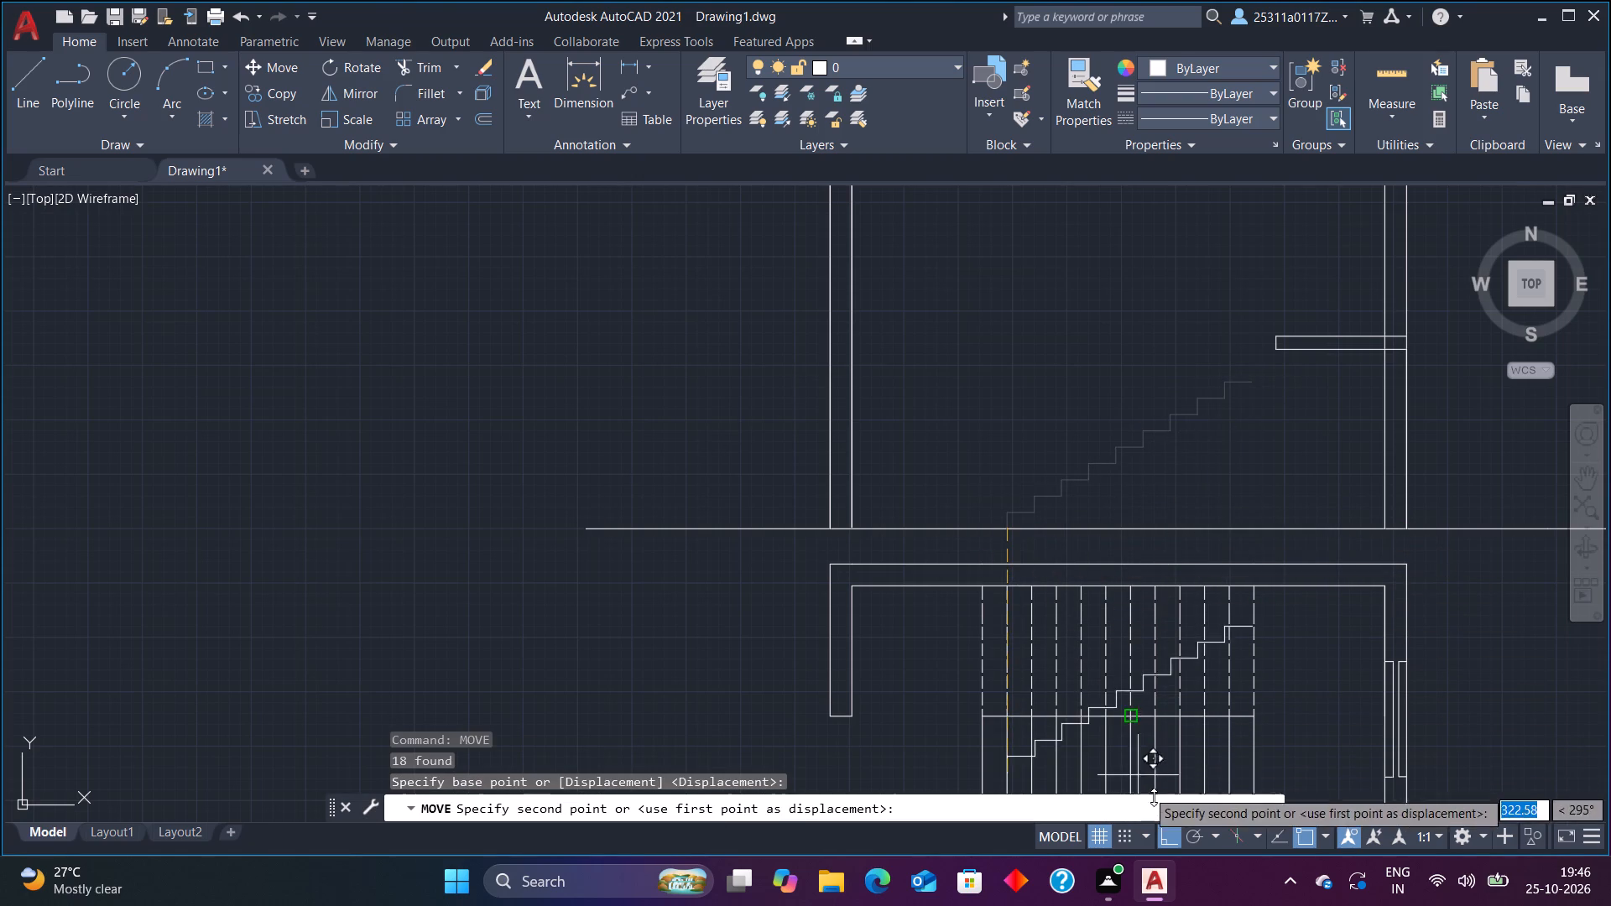
left_click(1171, 841)
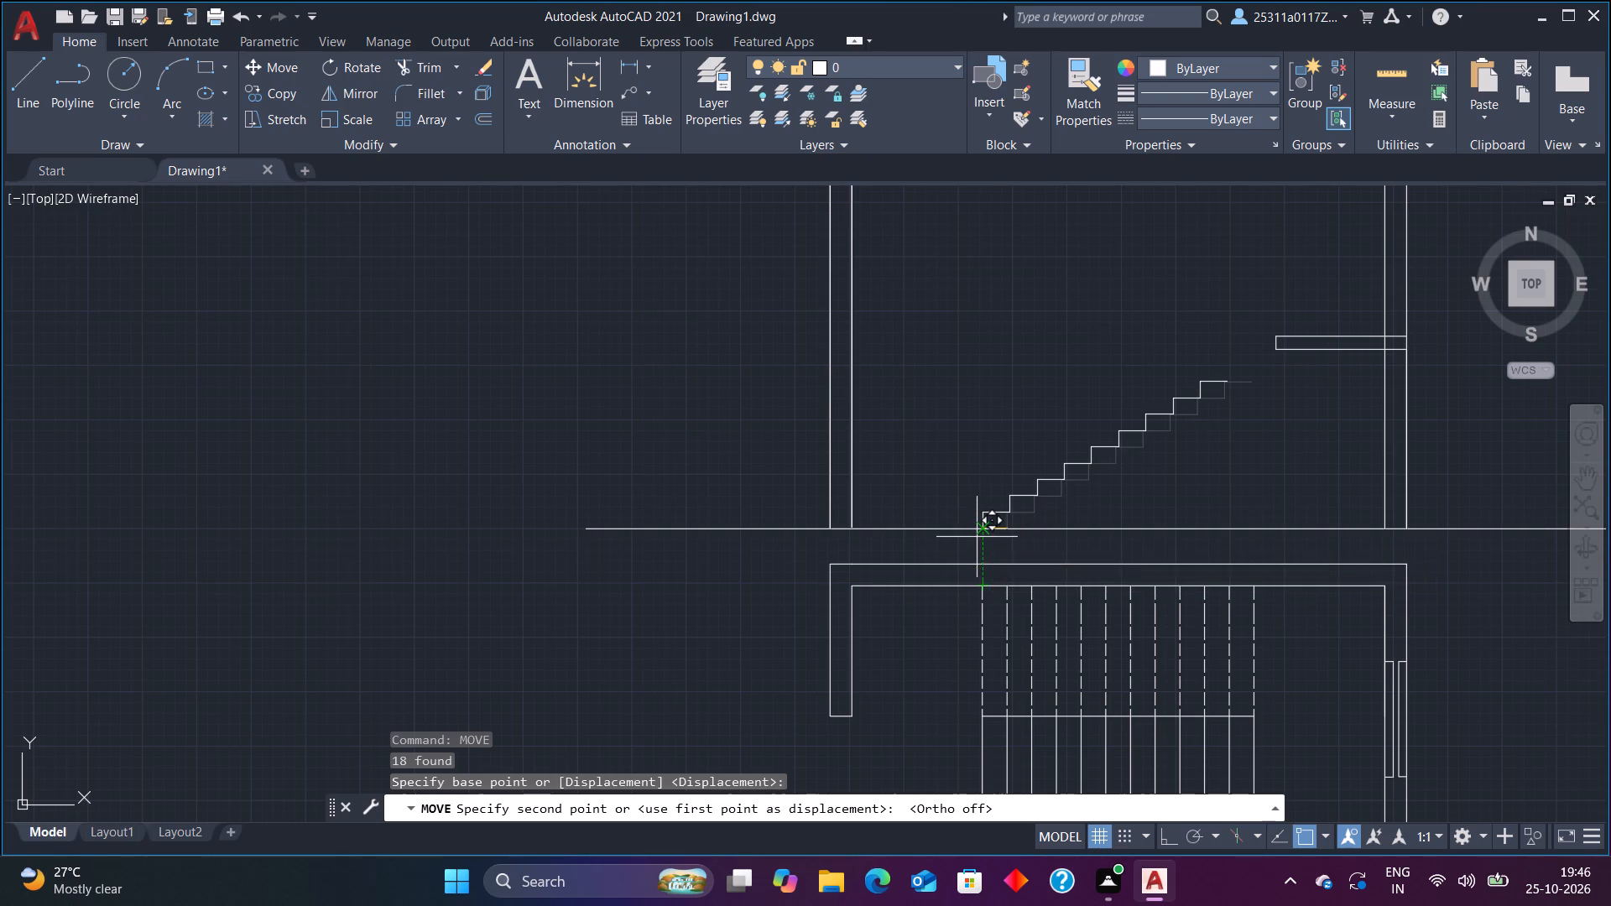
left_click(983, 534)
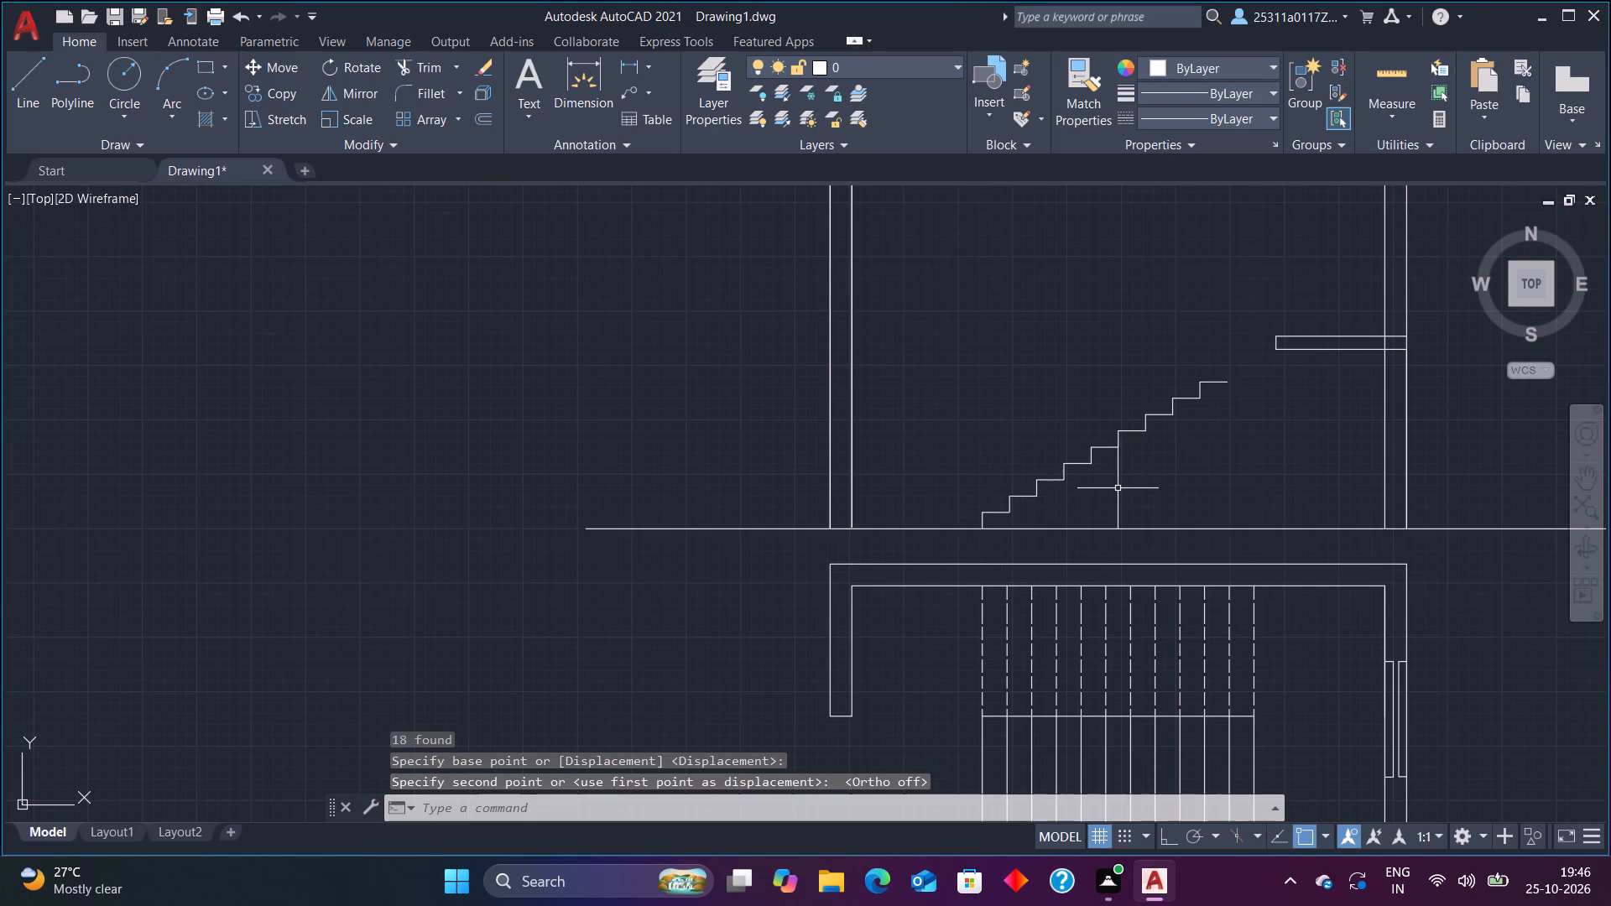
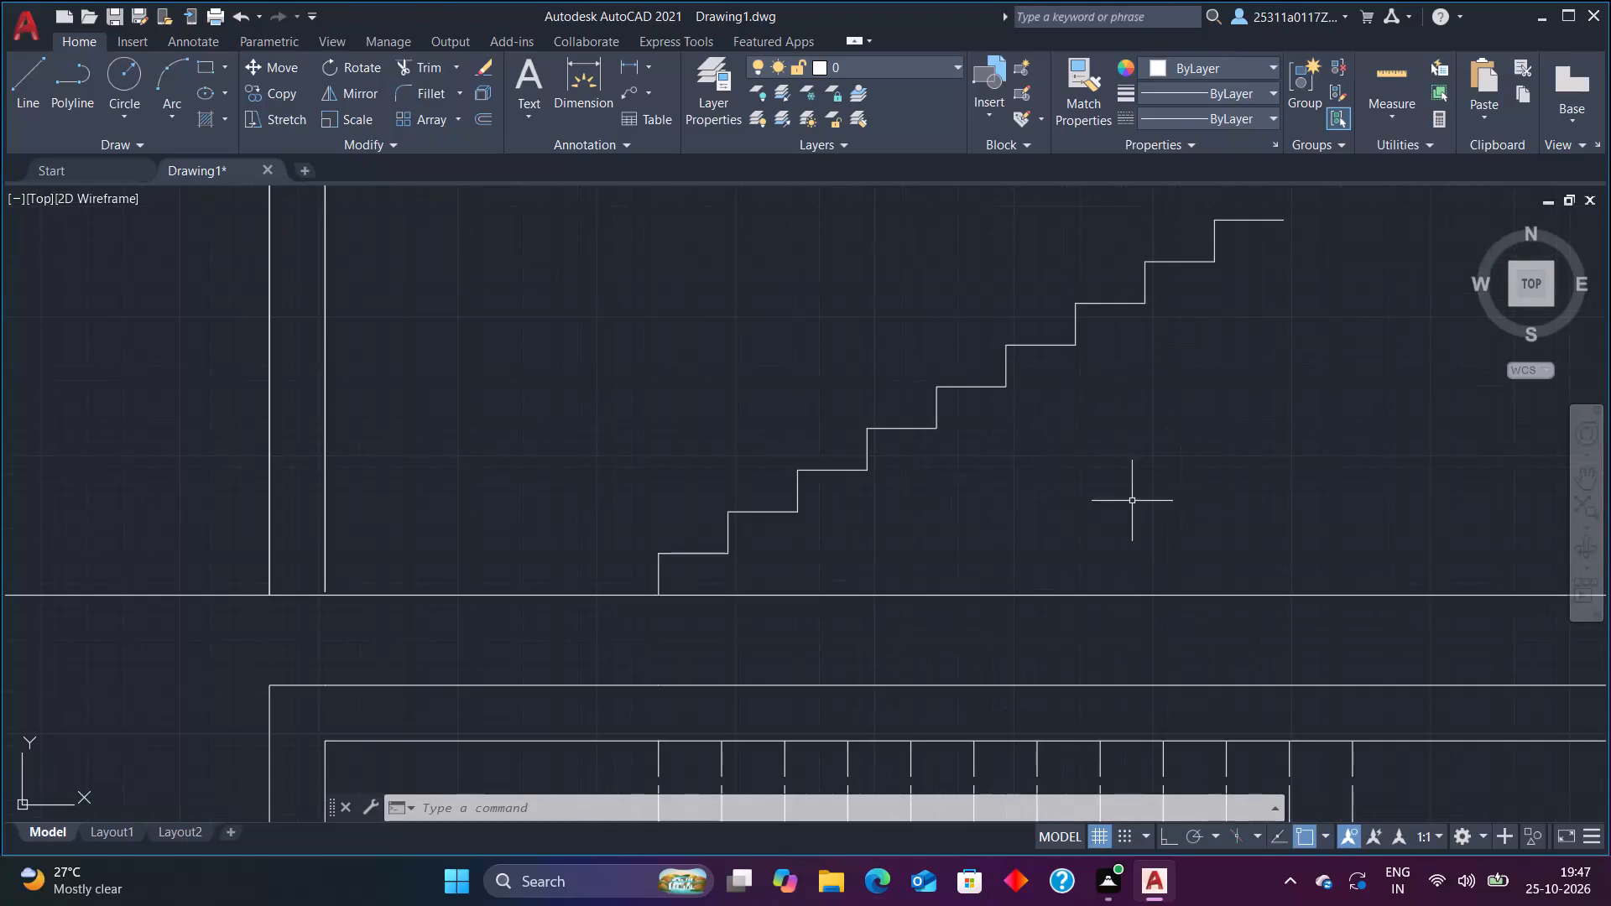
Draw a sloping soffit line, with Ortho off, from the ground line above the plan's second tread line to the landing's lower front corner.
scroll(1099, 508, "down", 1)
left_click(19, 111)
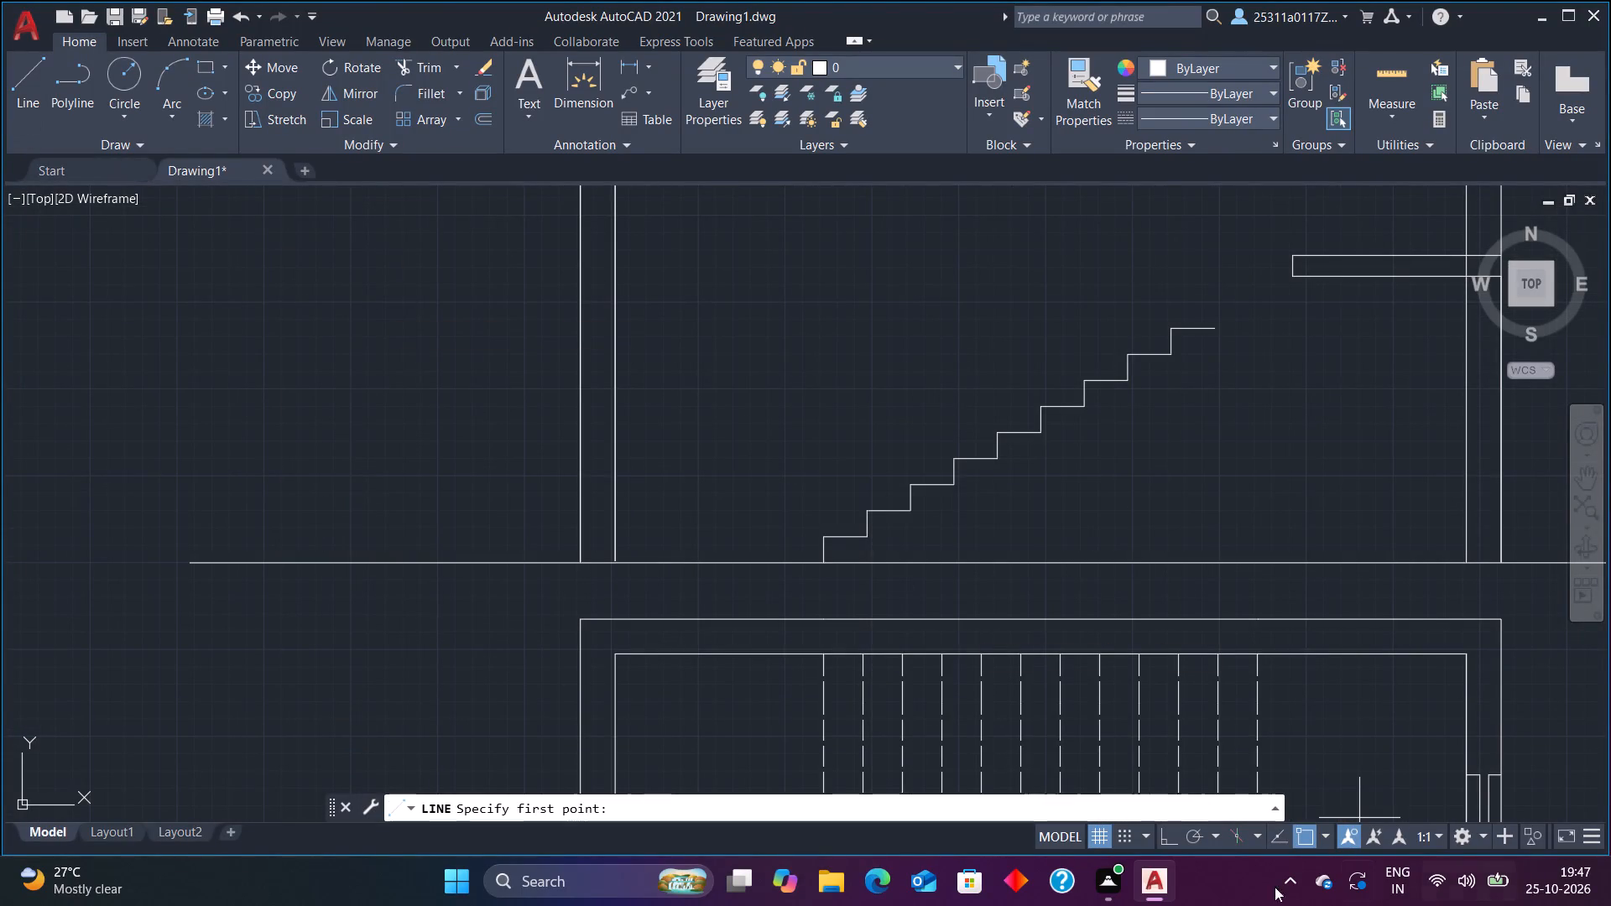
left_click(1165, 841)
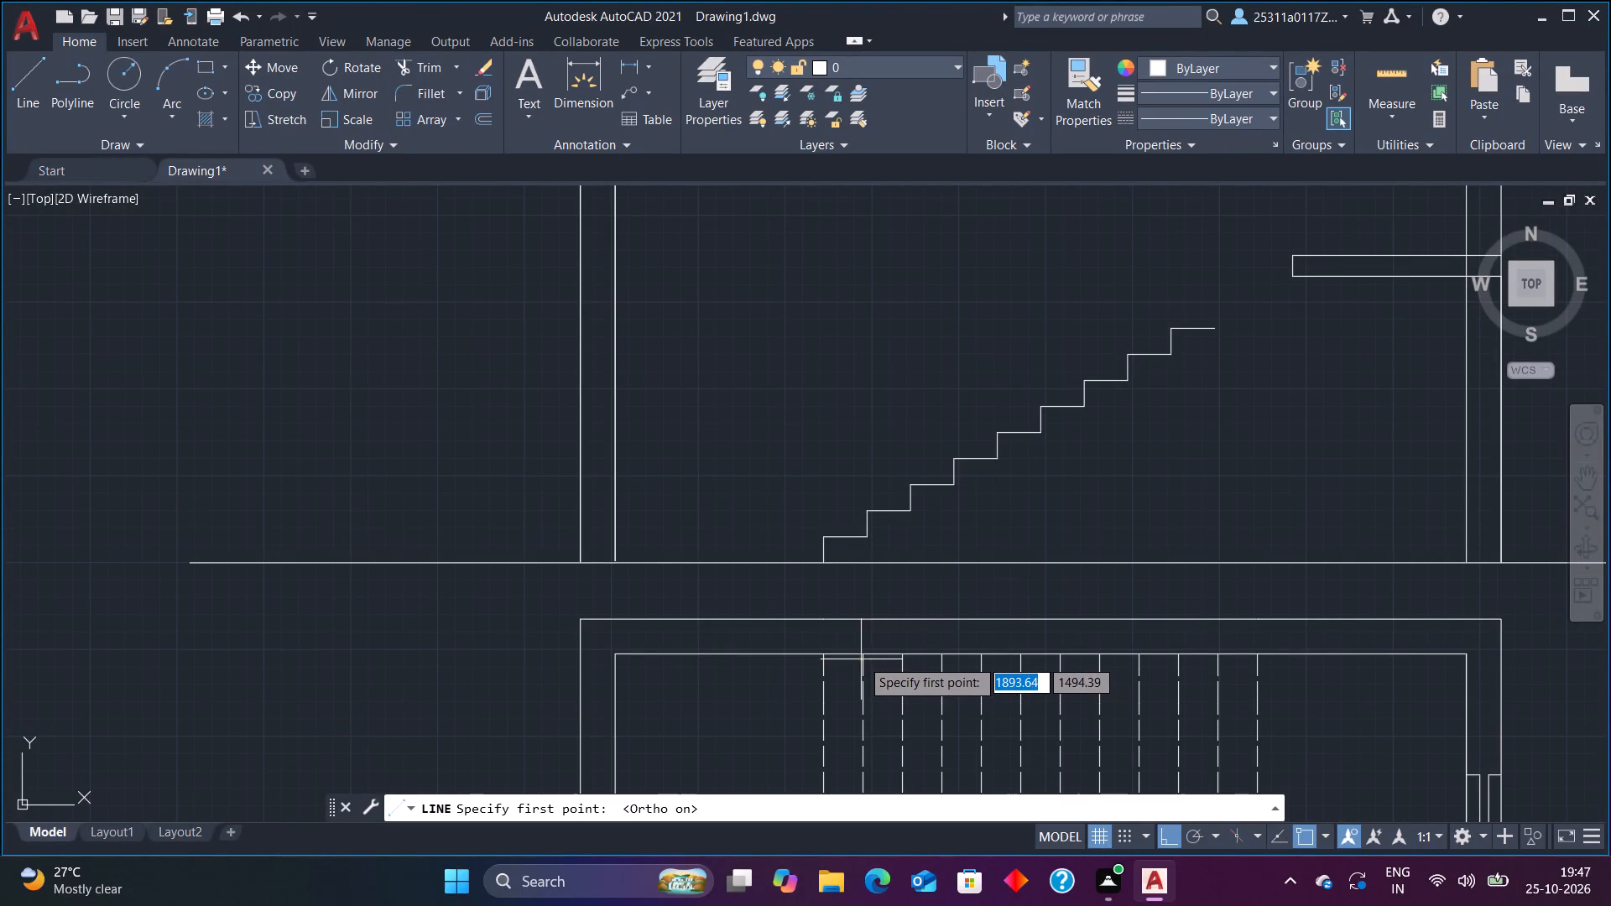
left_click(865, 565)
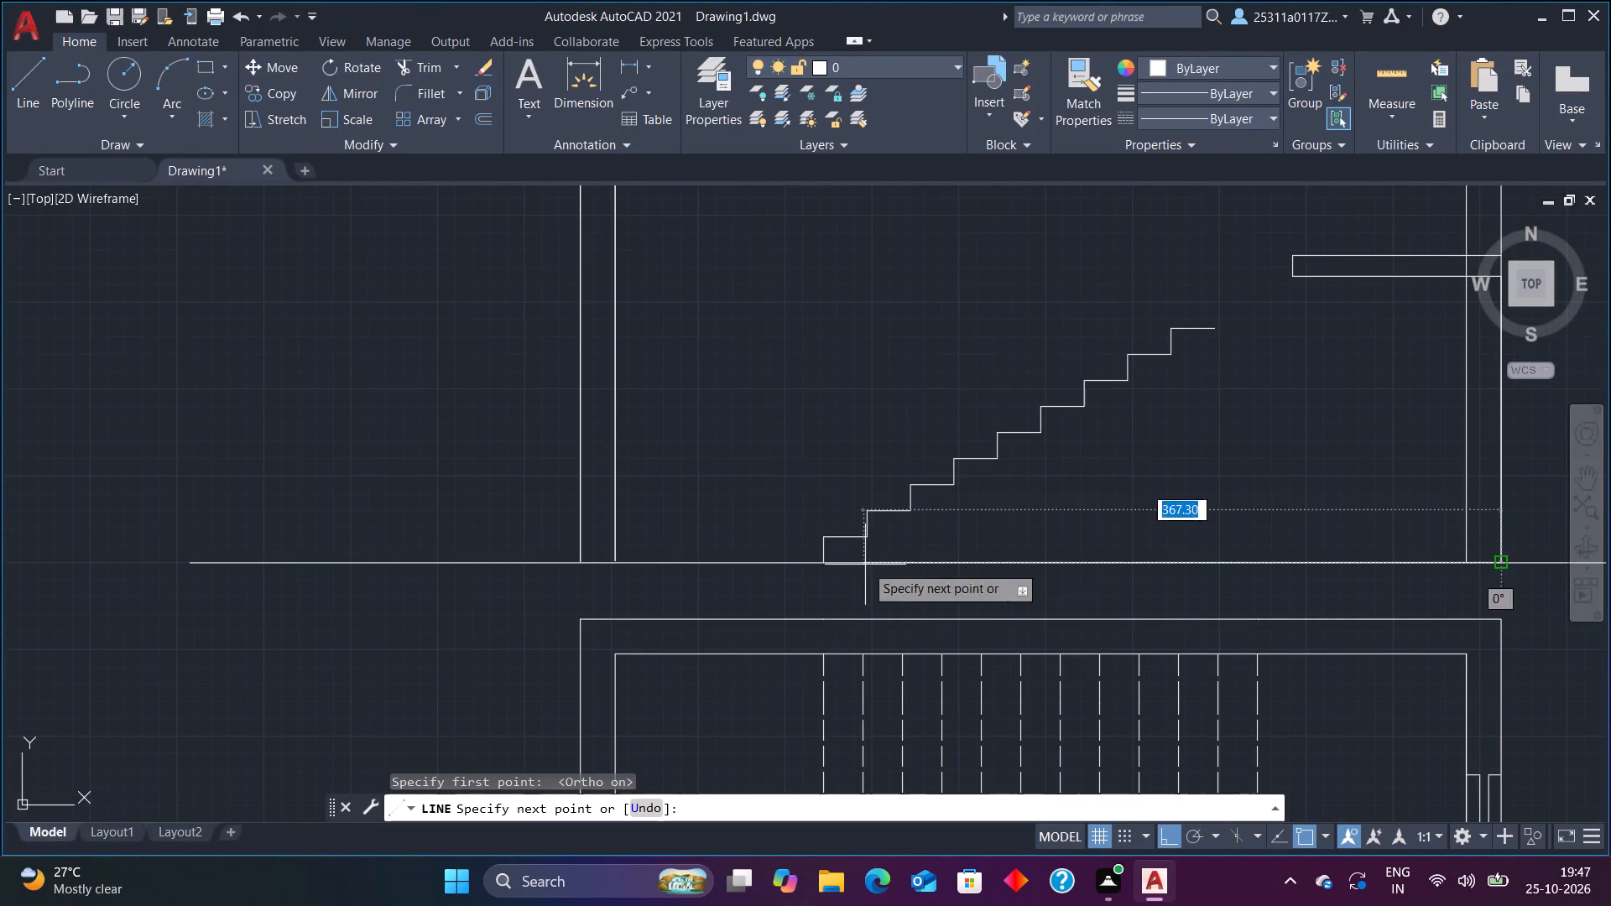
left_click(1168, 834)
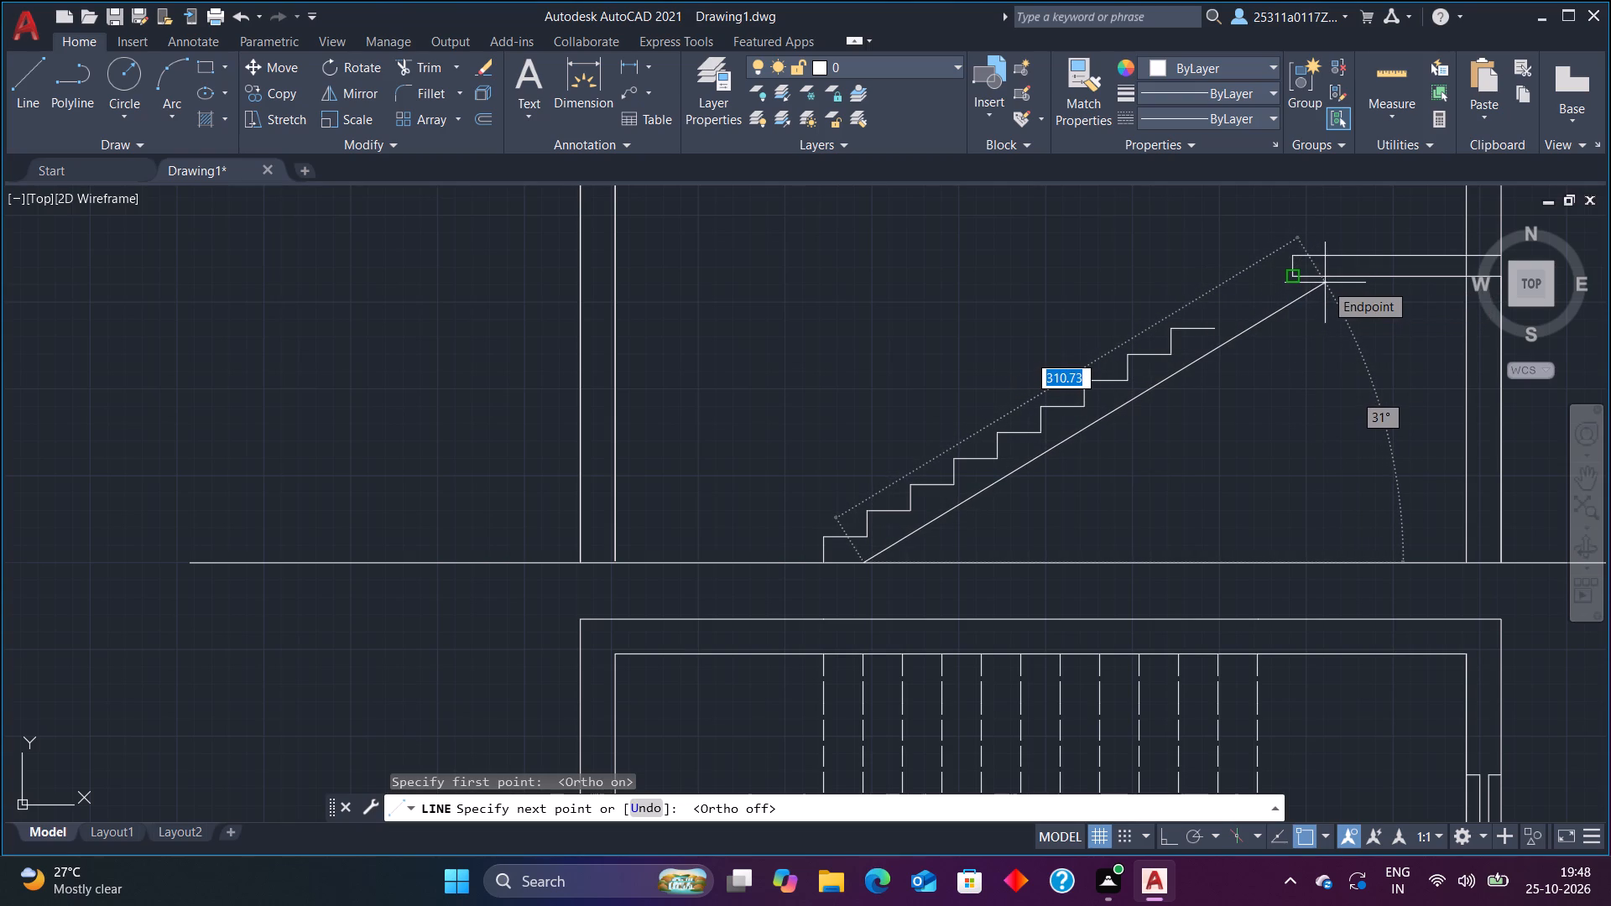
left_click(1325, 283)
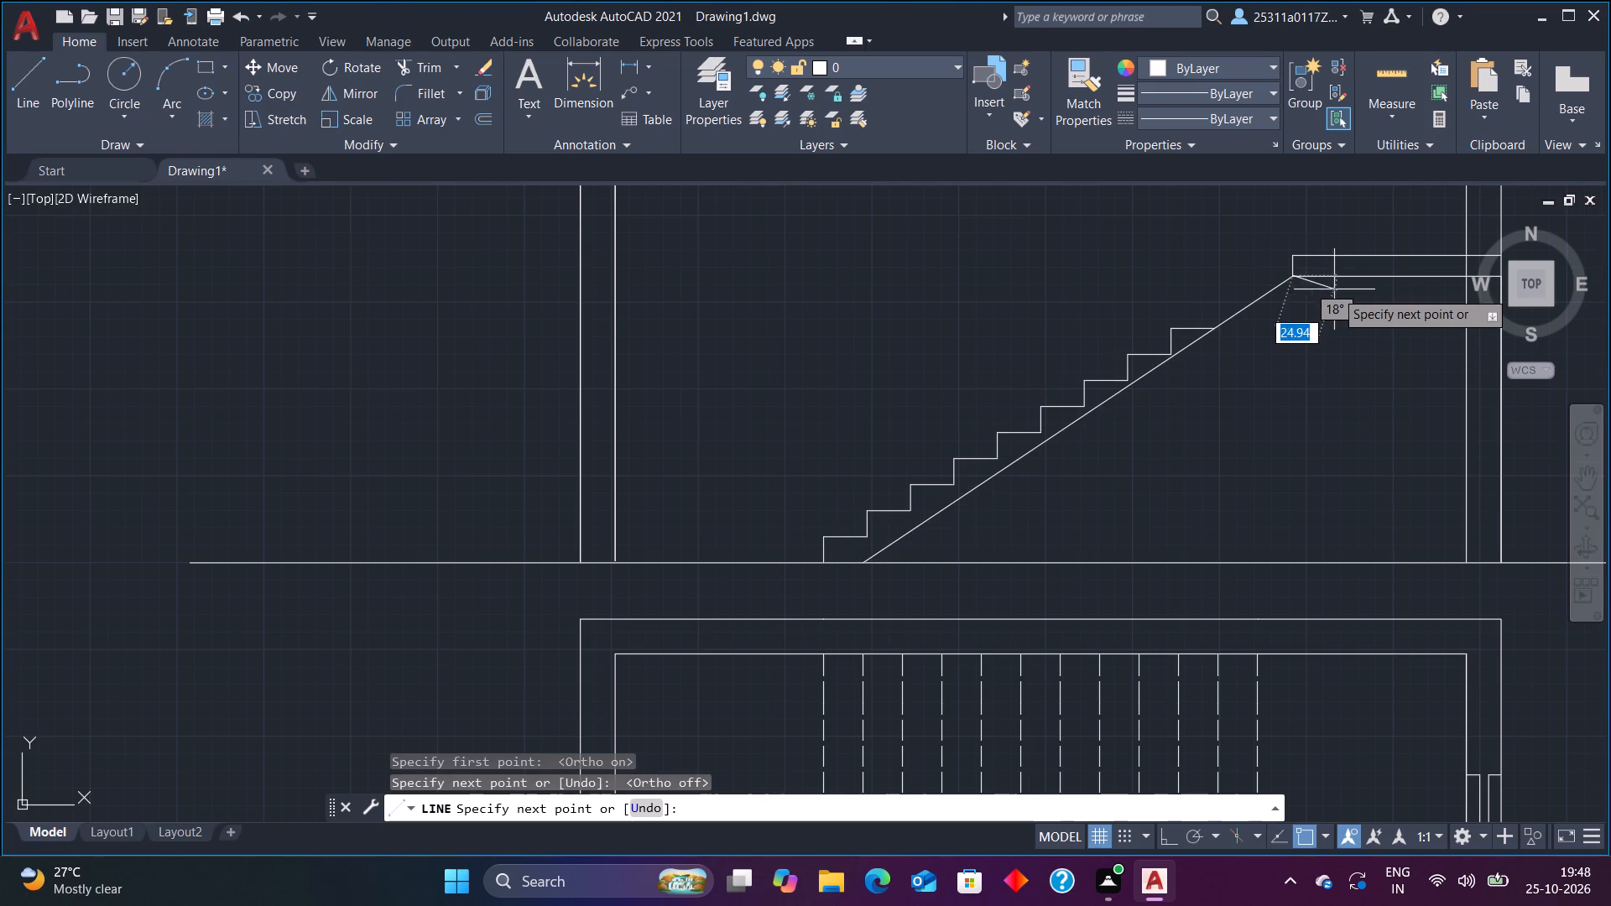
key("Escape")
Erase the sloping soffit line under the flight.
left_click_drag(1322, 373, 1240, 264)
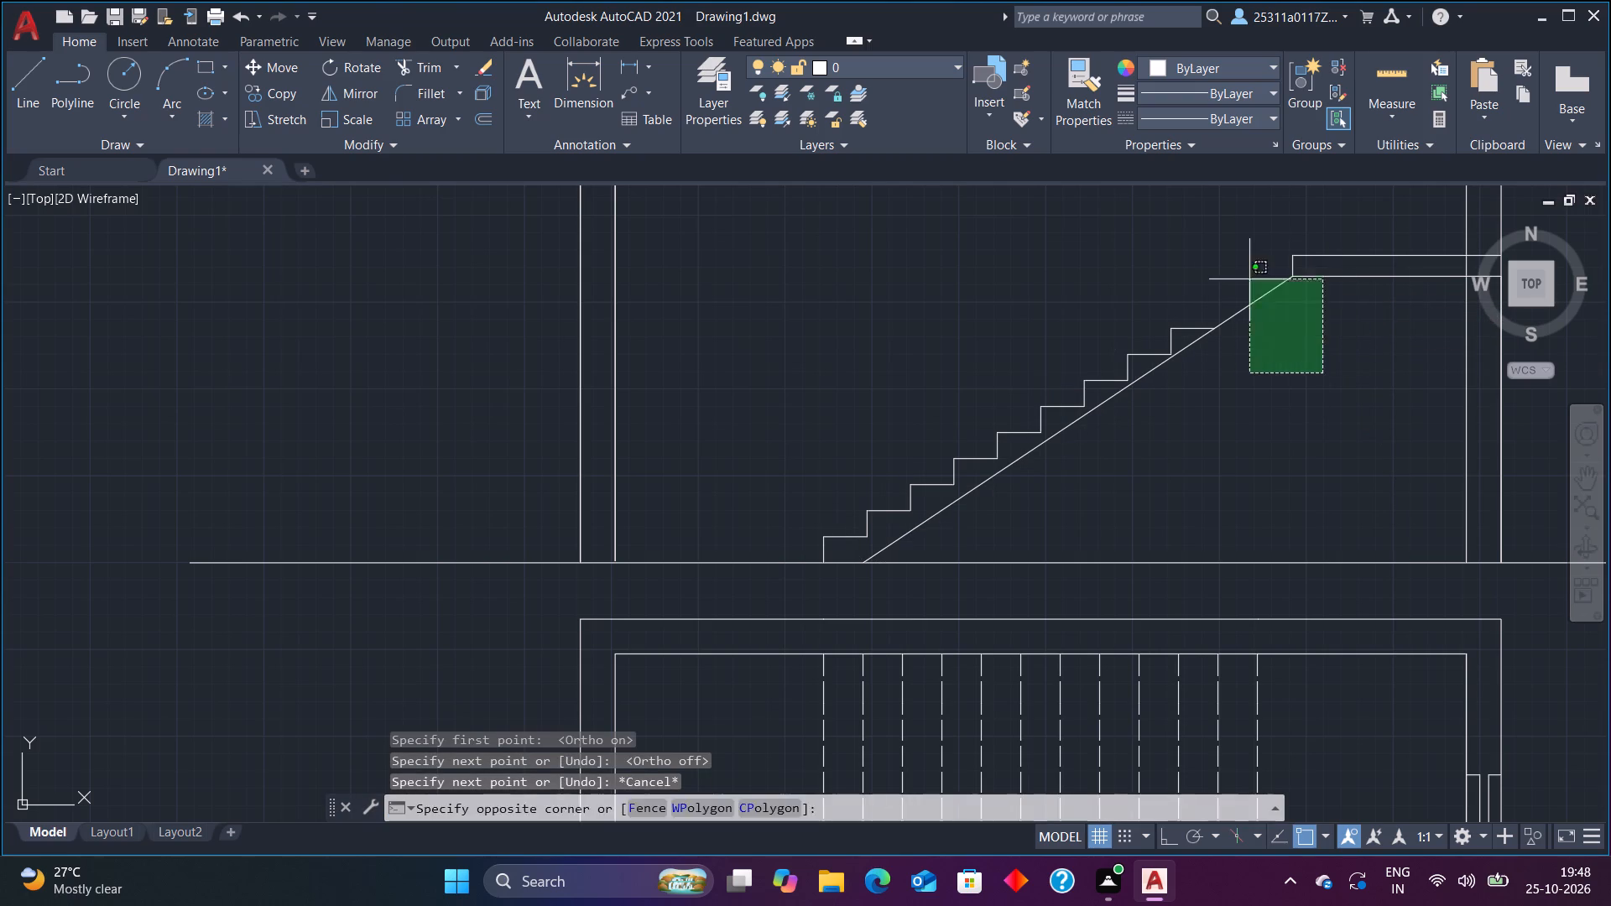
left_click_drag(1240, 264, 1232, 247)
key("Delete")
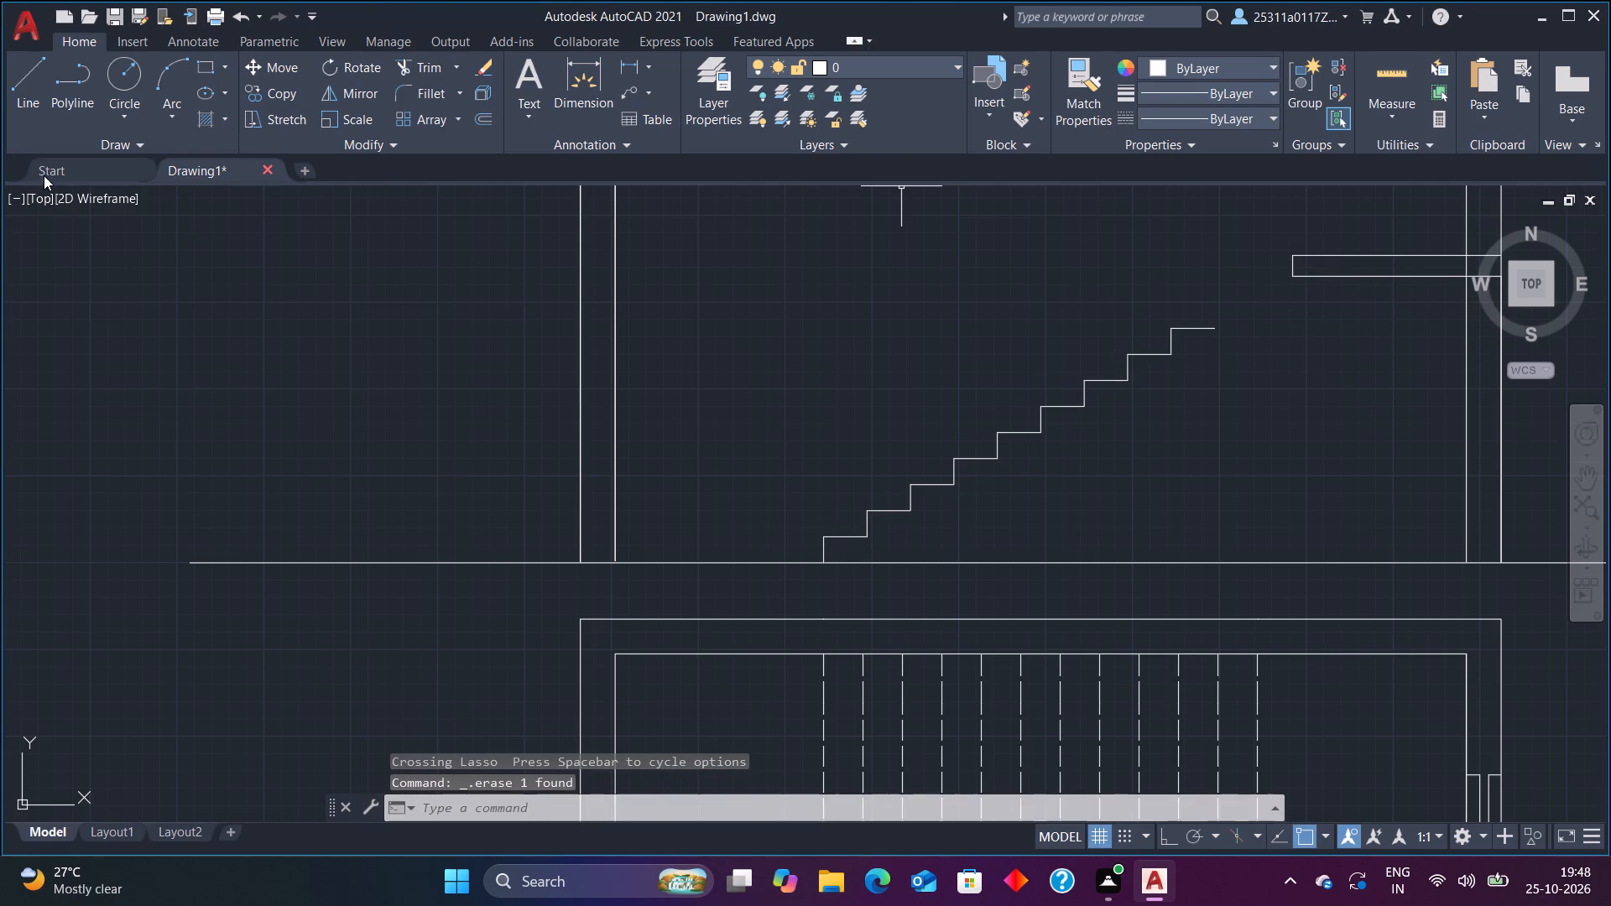
Draw a soffit line about 366 units long at about 31° from the ground above the plan's second tread line, crossing the landing slab.
left_click_drag(32, 91, 42, 101)
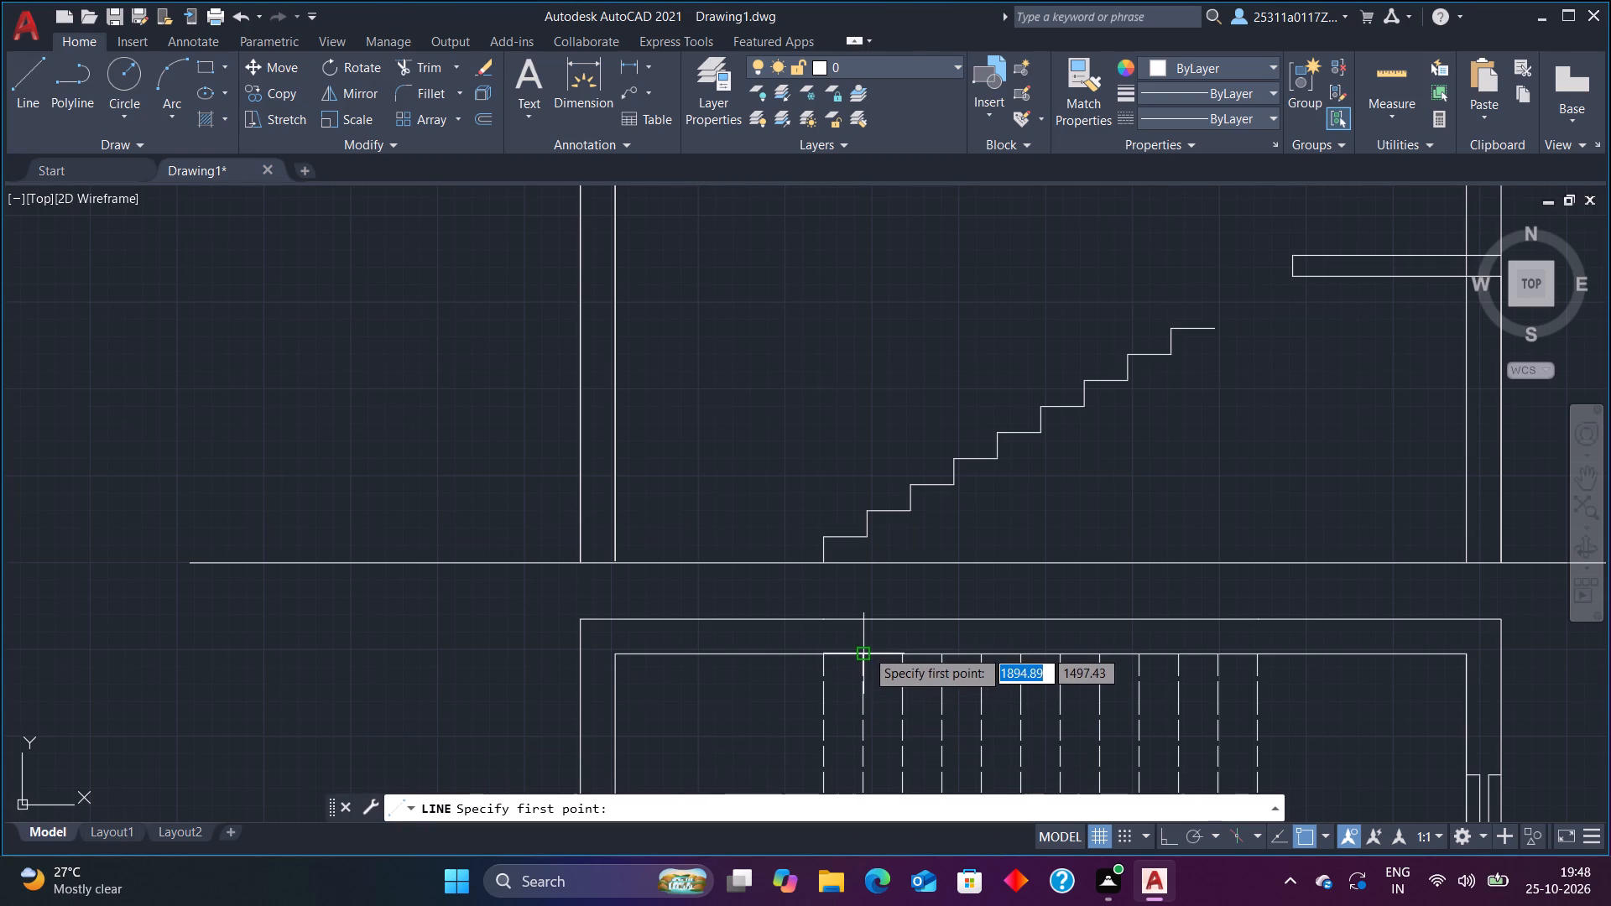
left_click(863, 567)
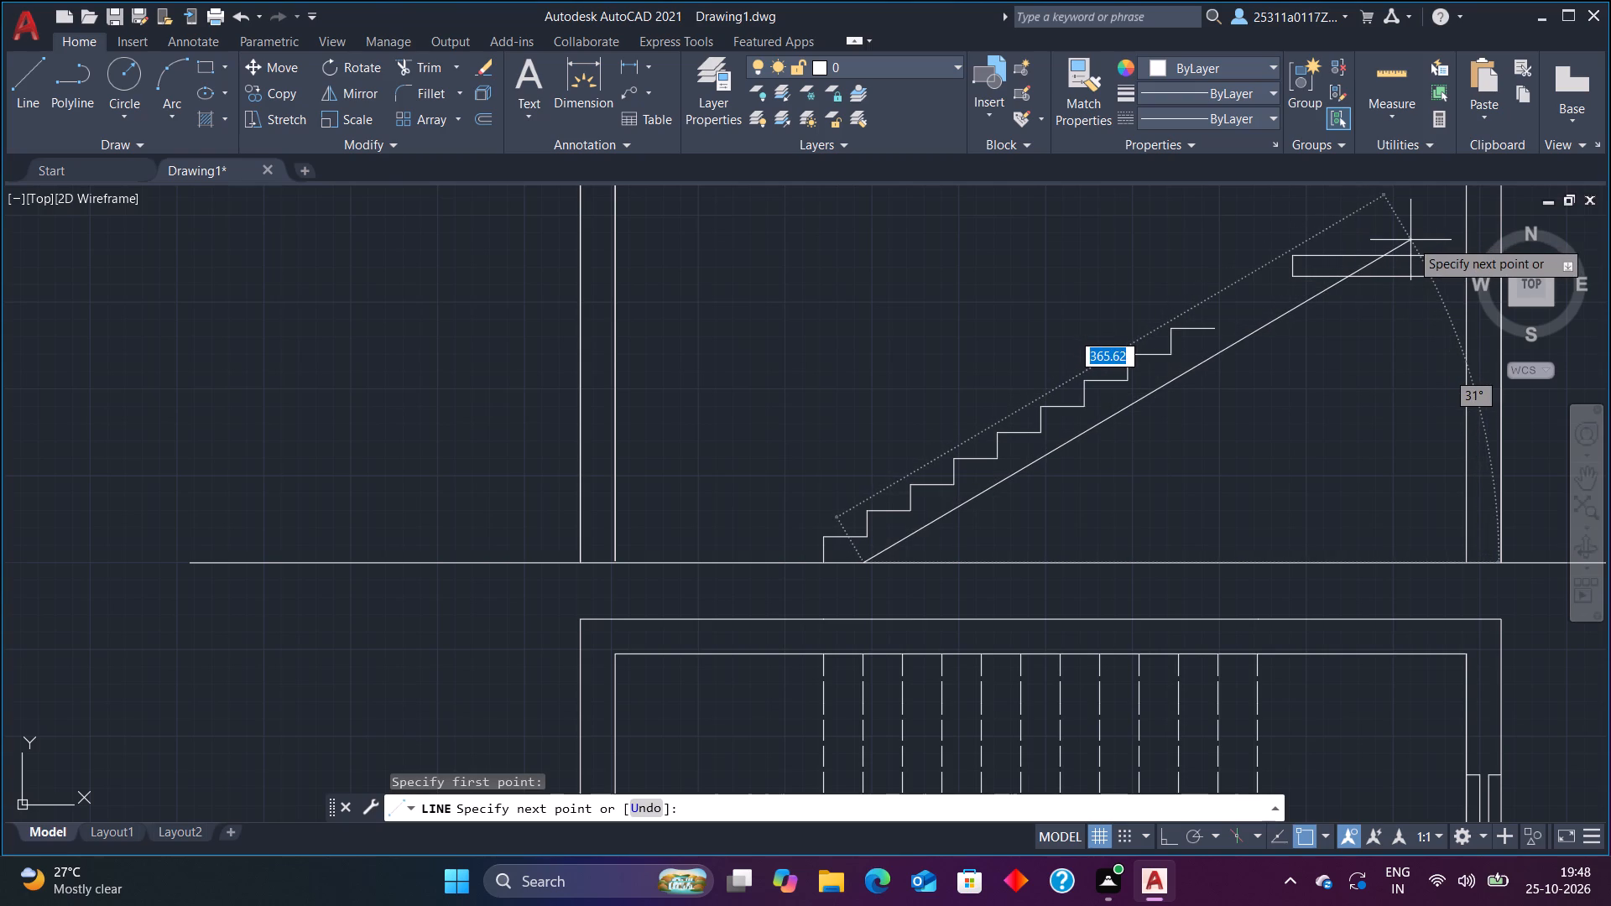
left_click(1411, 240)
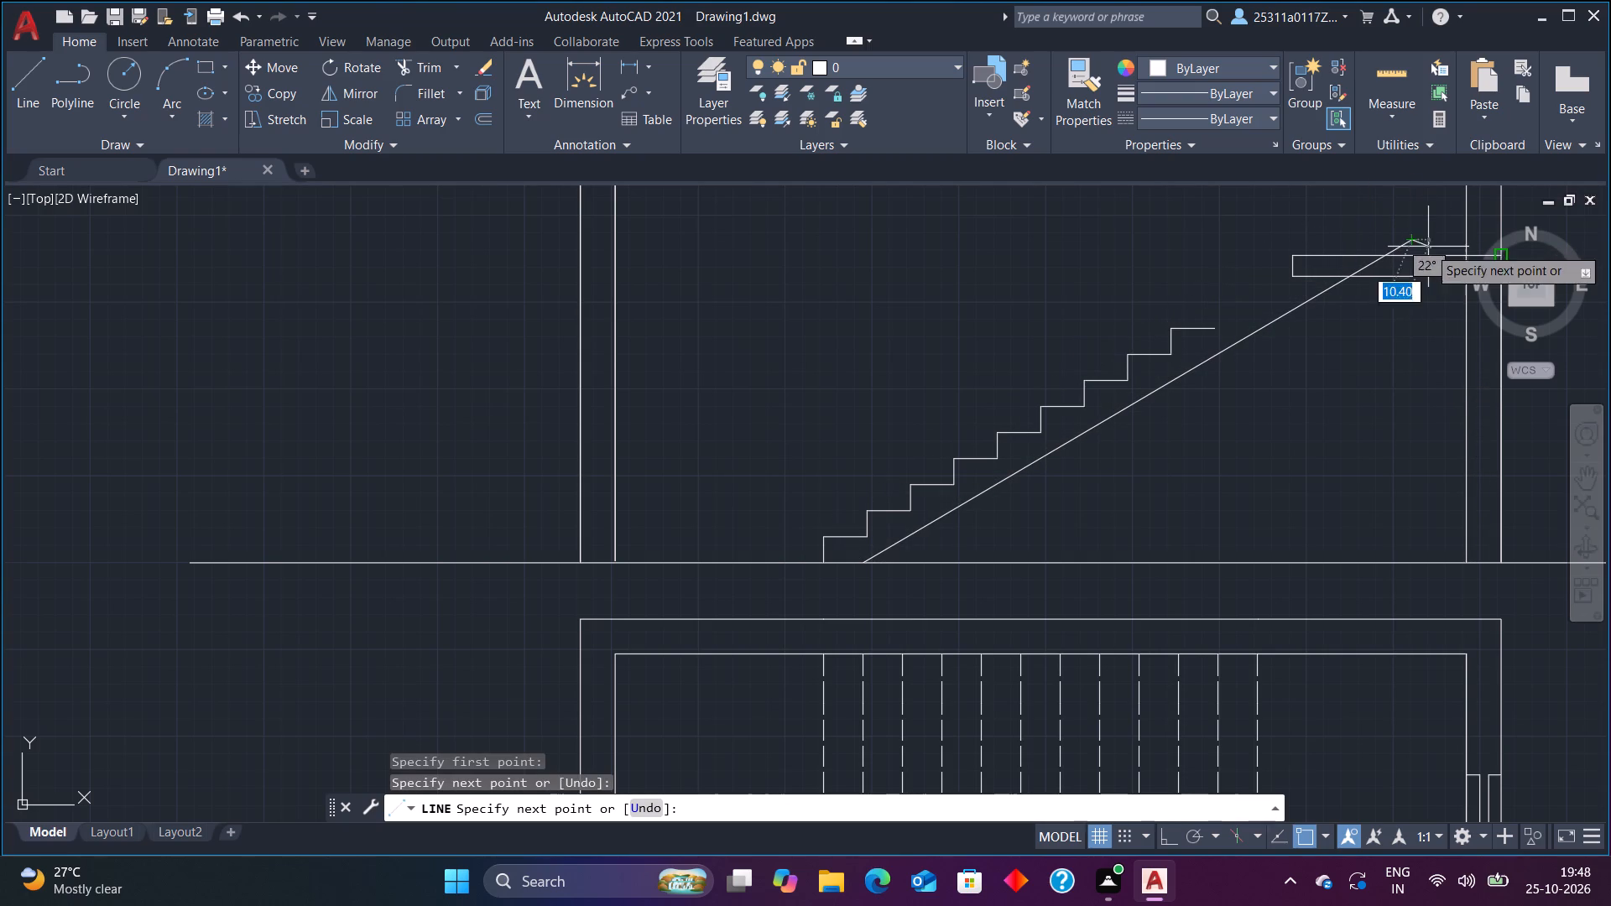
key("Escape")
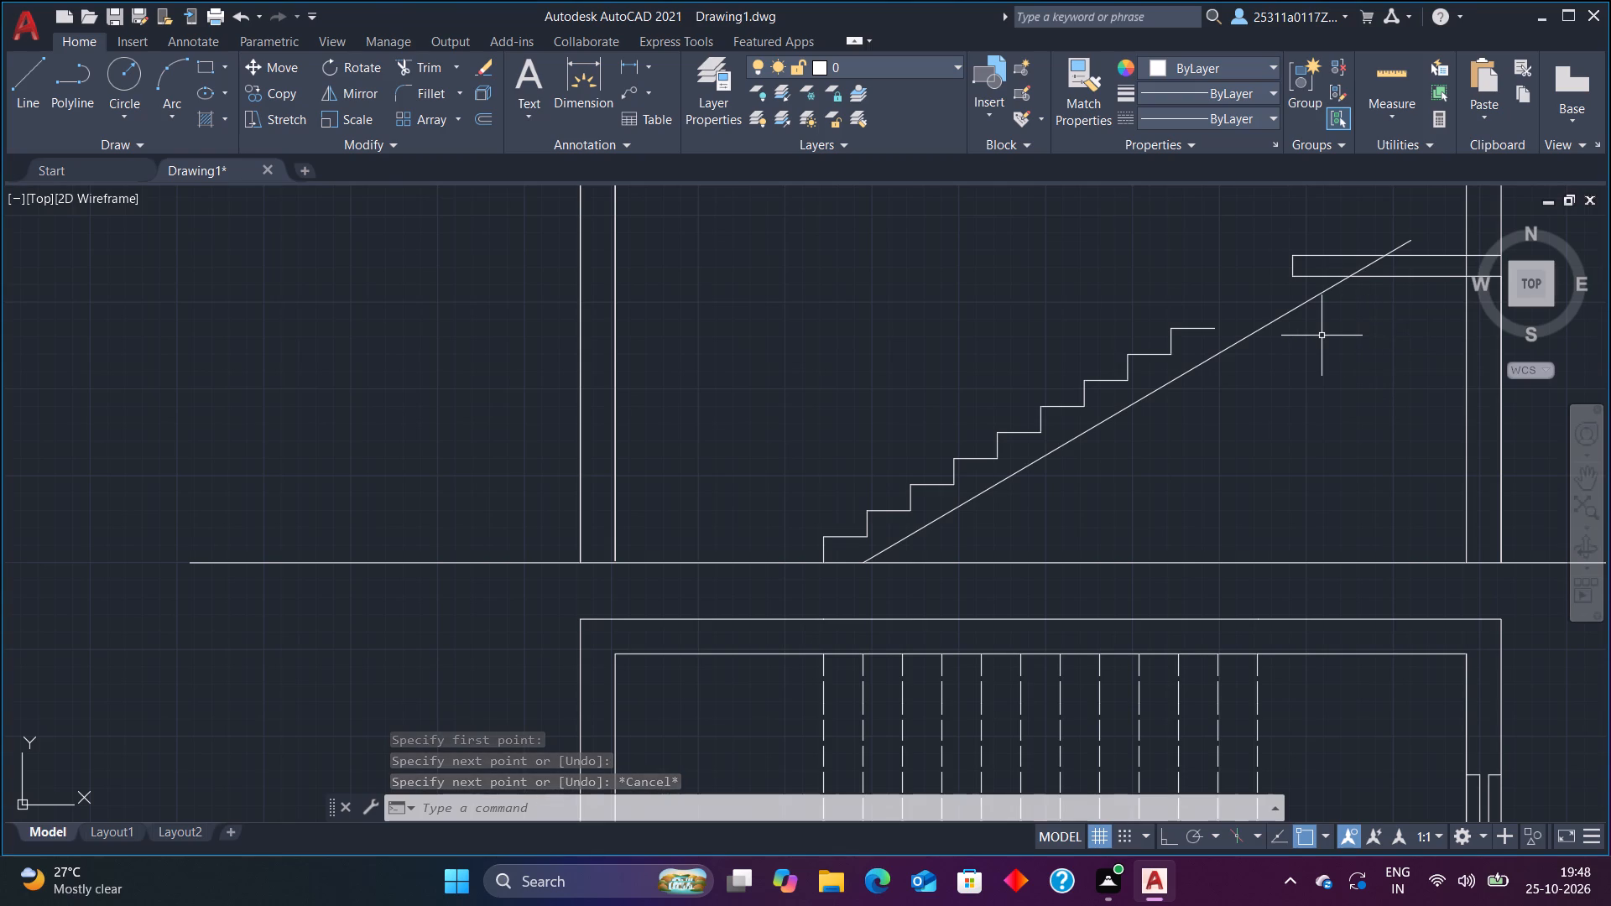
Trim the soffit line above the landing slab and remove the slab's front end on the stair side of the soffit.
type("tr")
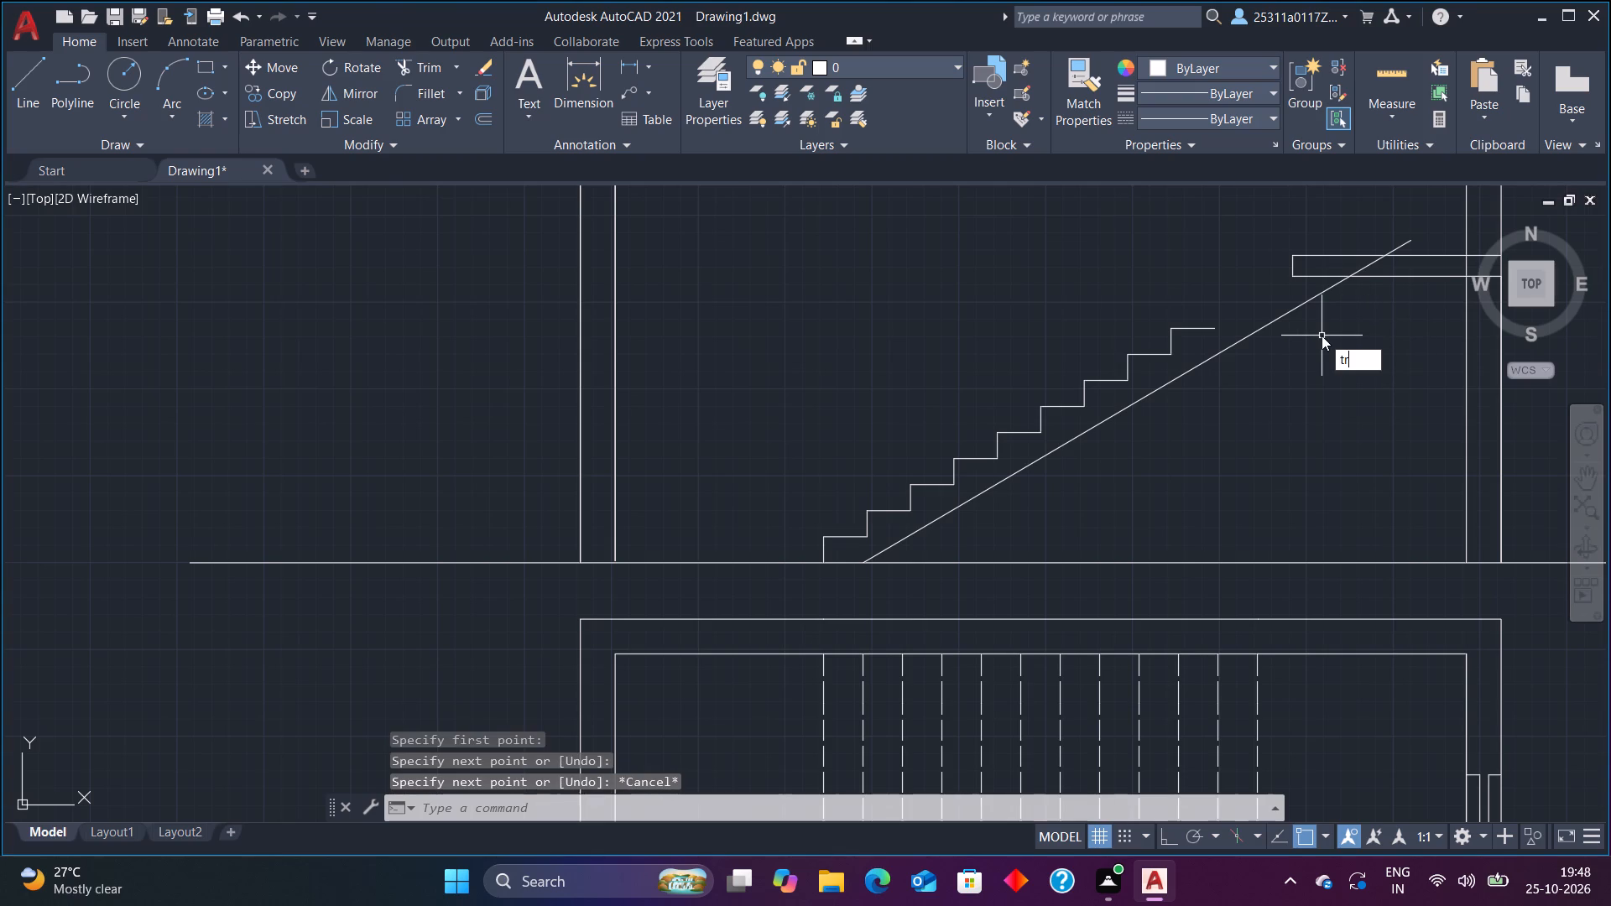
left_click(1395, 377)
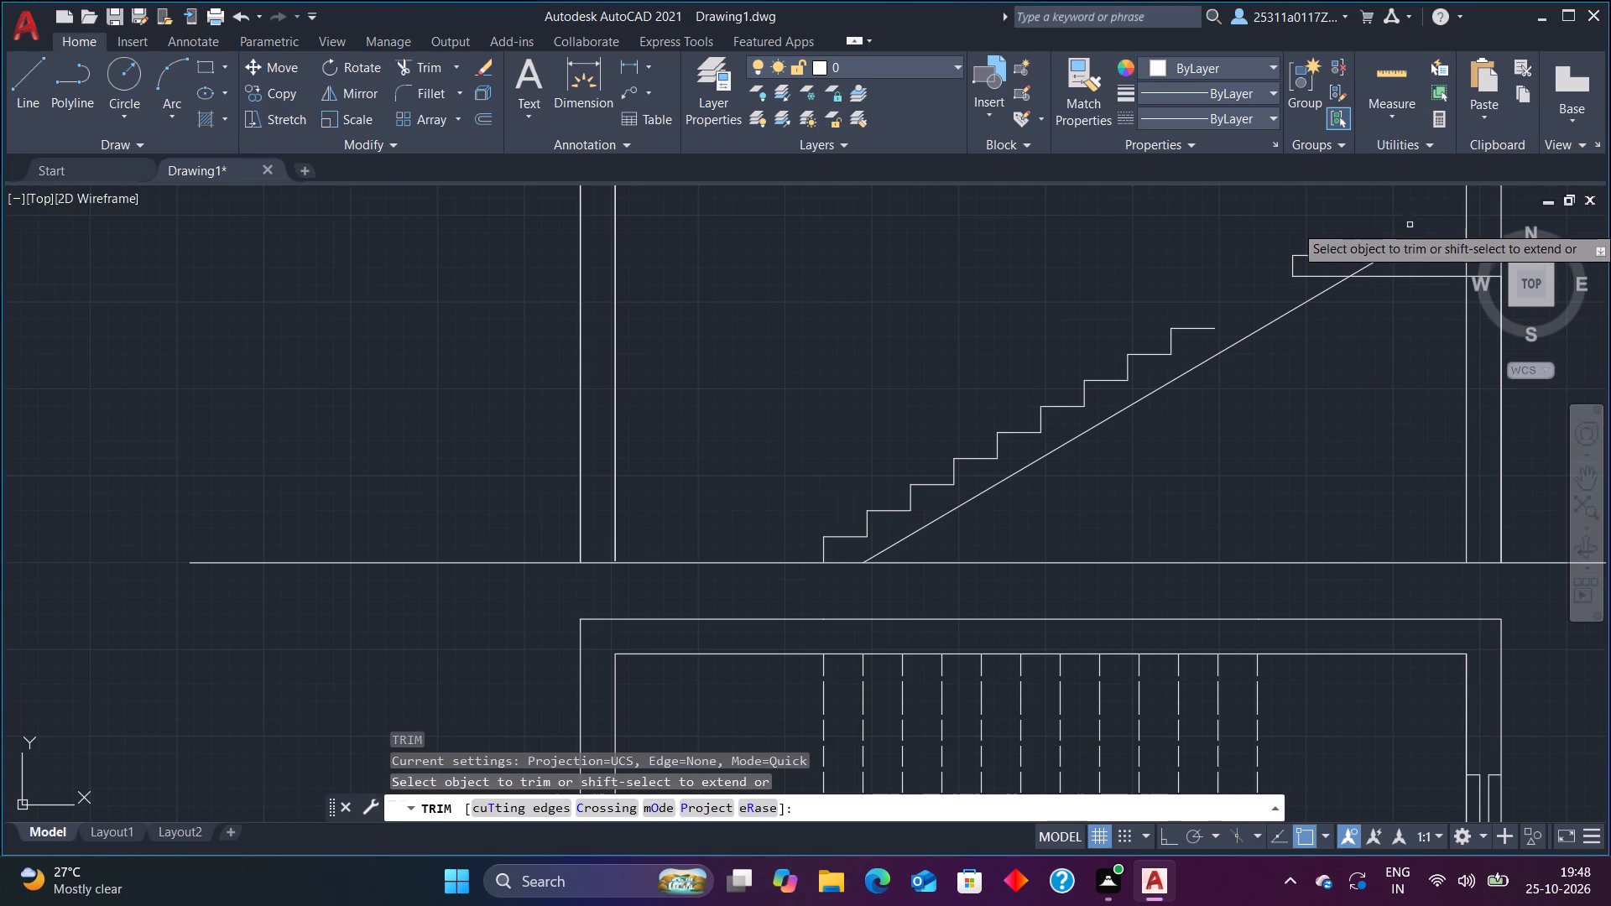
left_click(1405, 242)
left_click_drag(1324, 233, 1298, 277)
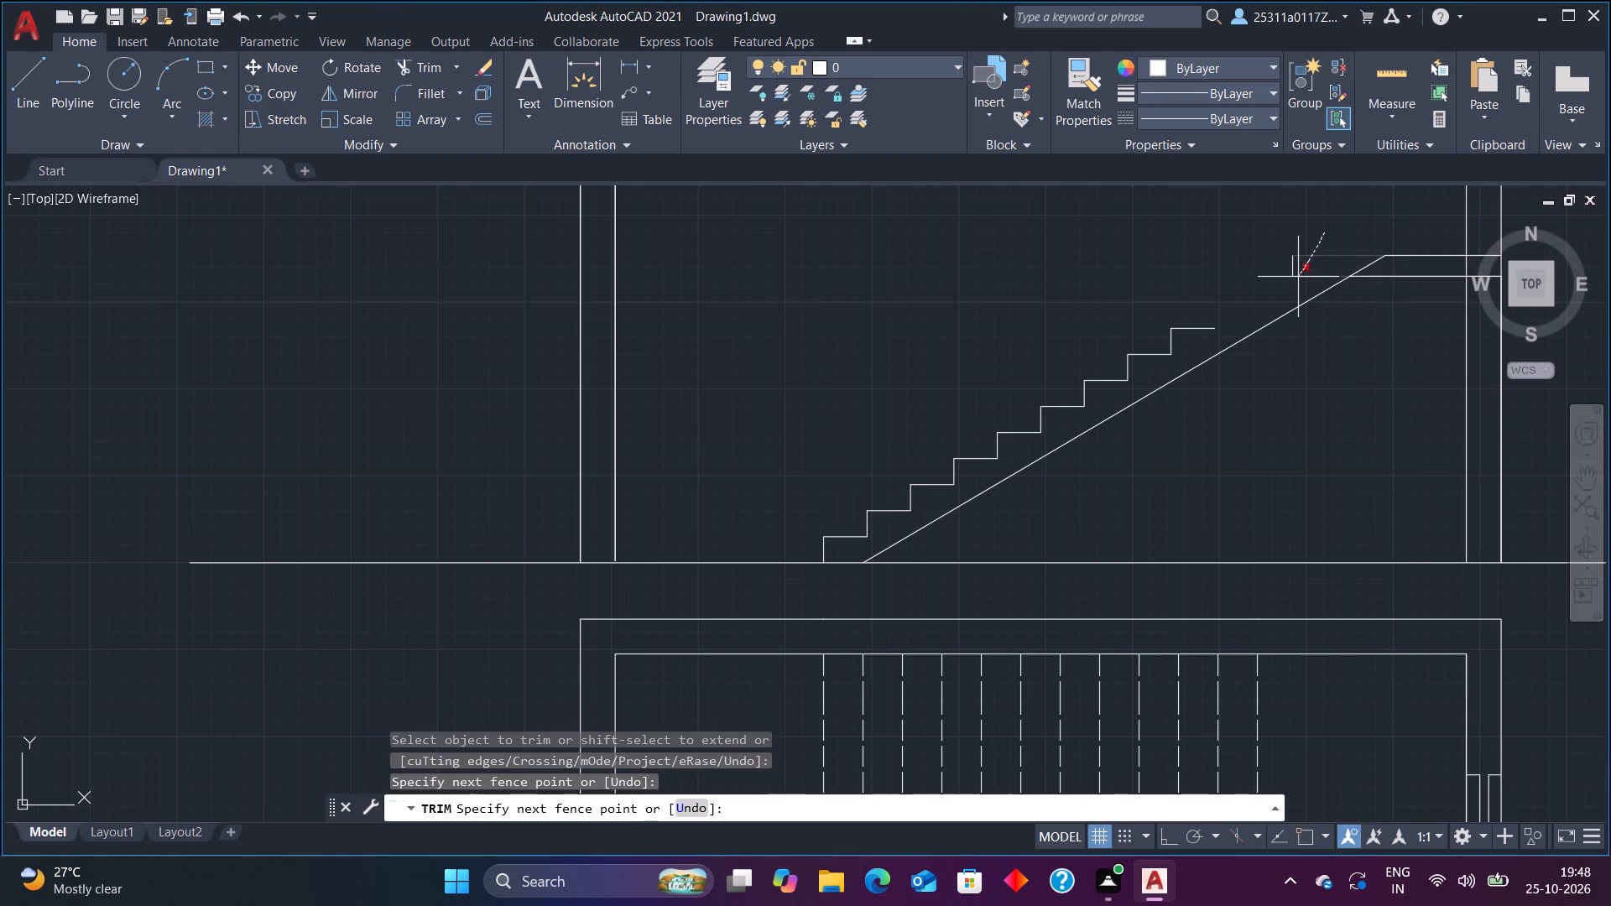
left_click_drag(1298, 277, 1298, 286)
left_click_drag(1290, 239, 1318, 256)
left_click_drag(1318, 256, 1327, 249)
key("Escape")
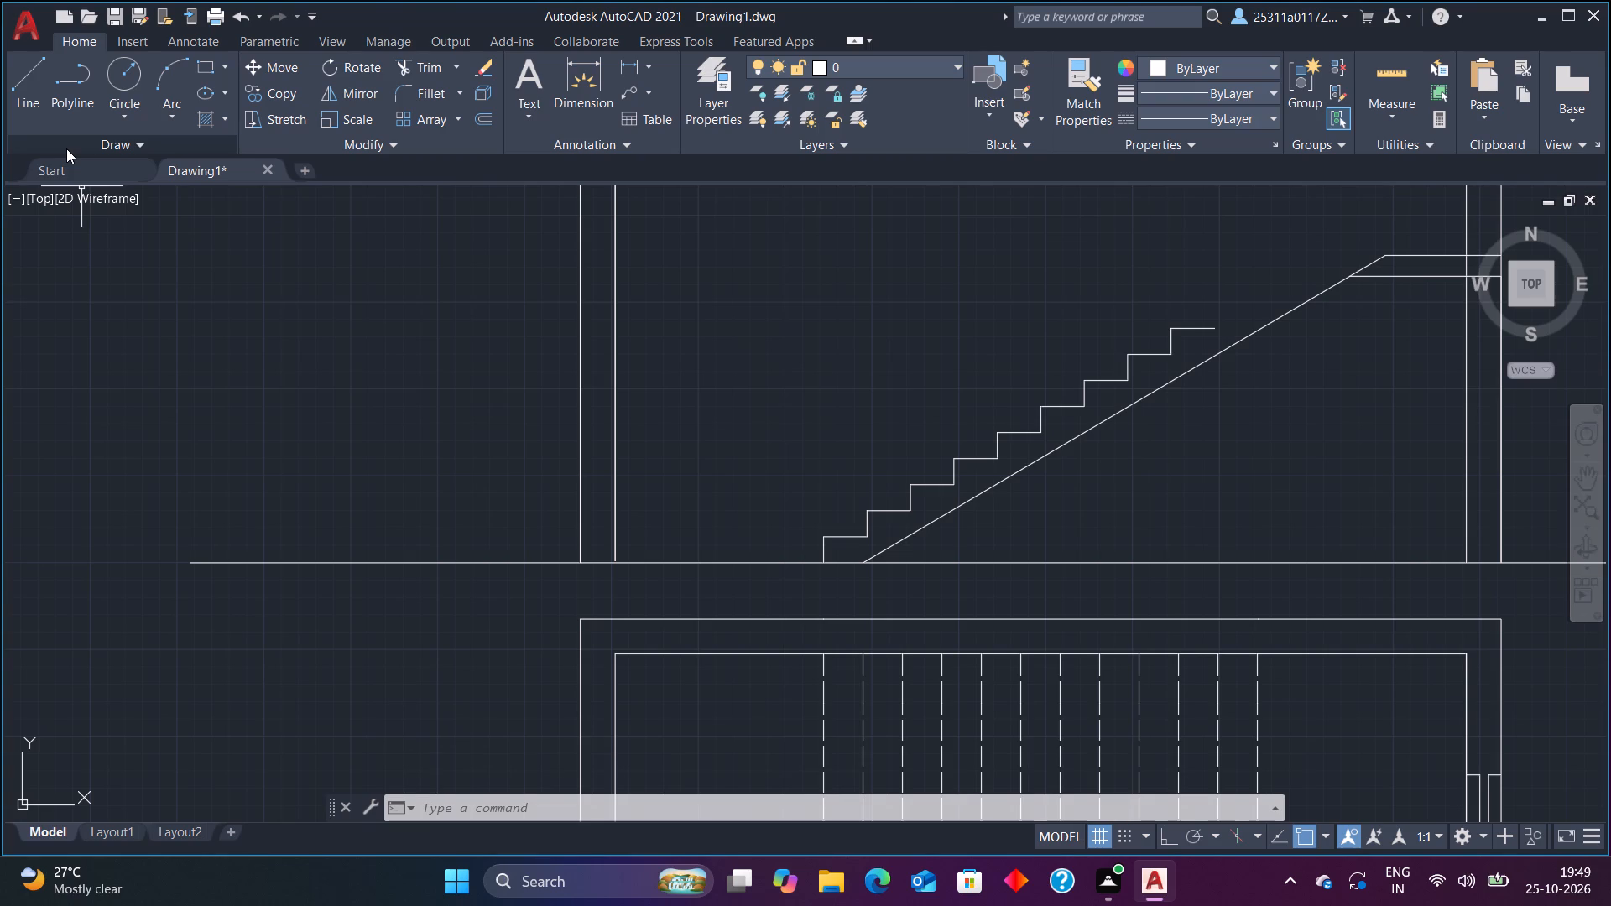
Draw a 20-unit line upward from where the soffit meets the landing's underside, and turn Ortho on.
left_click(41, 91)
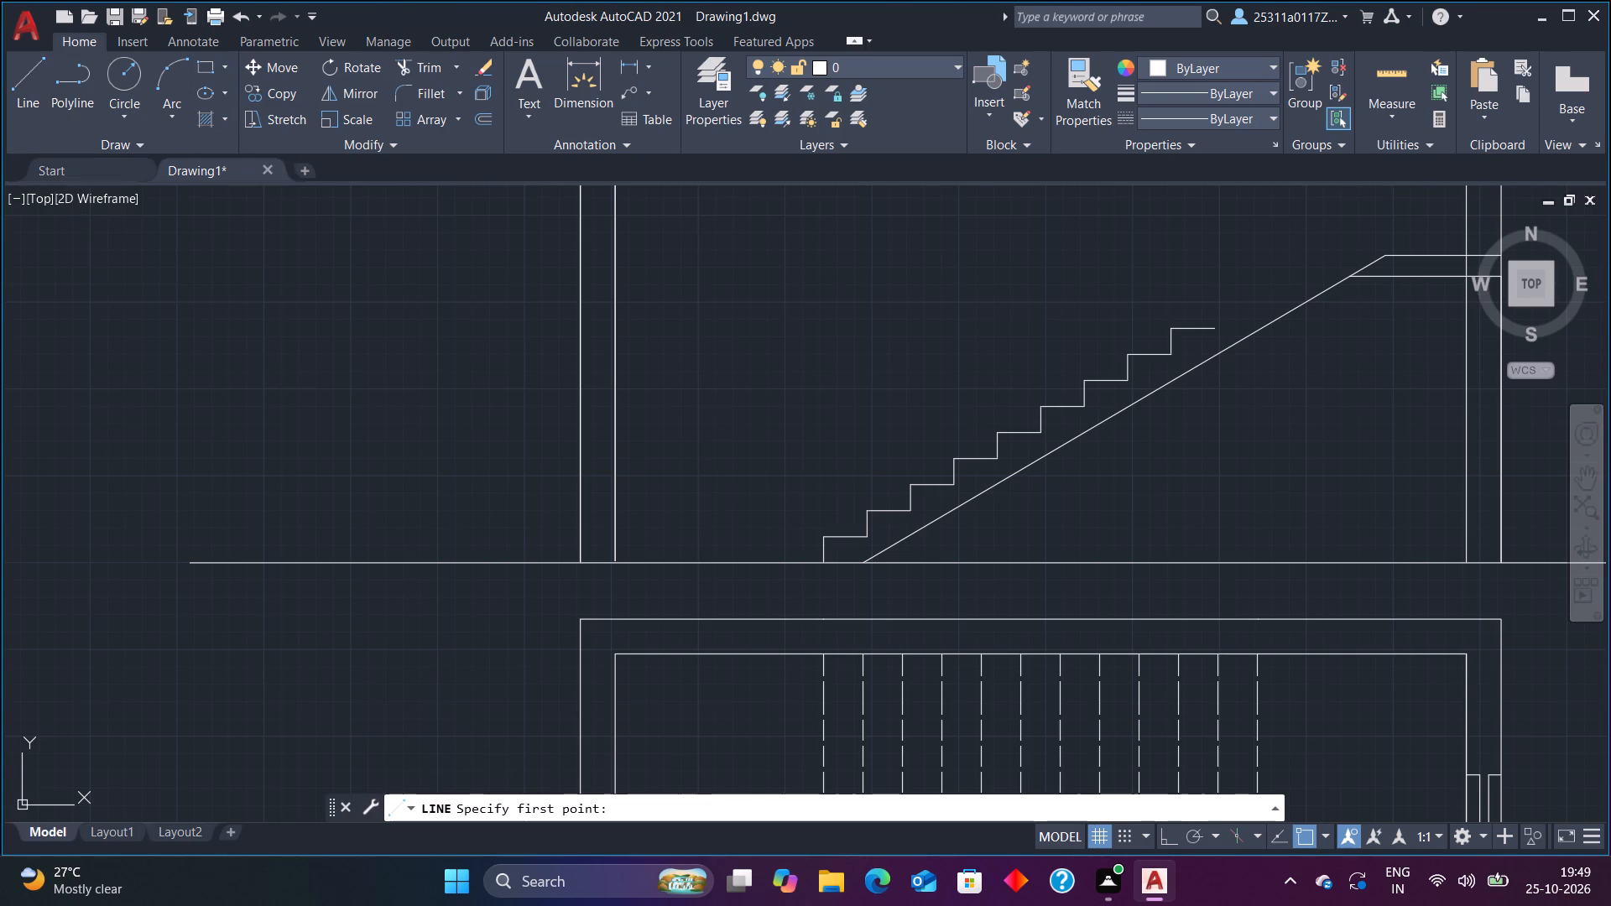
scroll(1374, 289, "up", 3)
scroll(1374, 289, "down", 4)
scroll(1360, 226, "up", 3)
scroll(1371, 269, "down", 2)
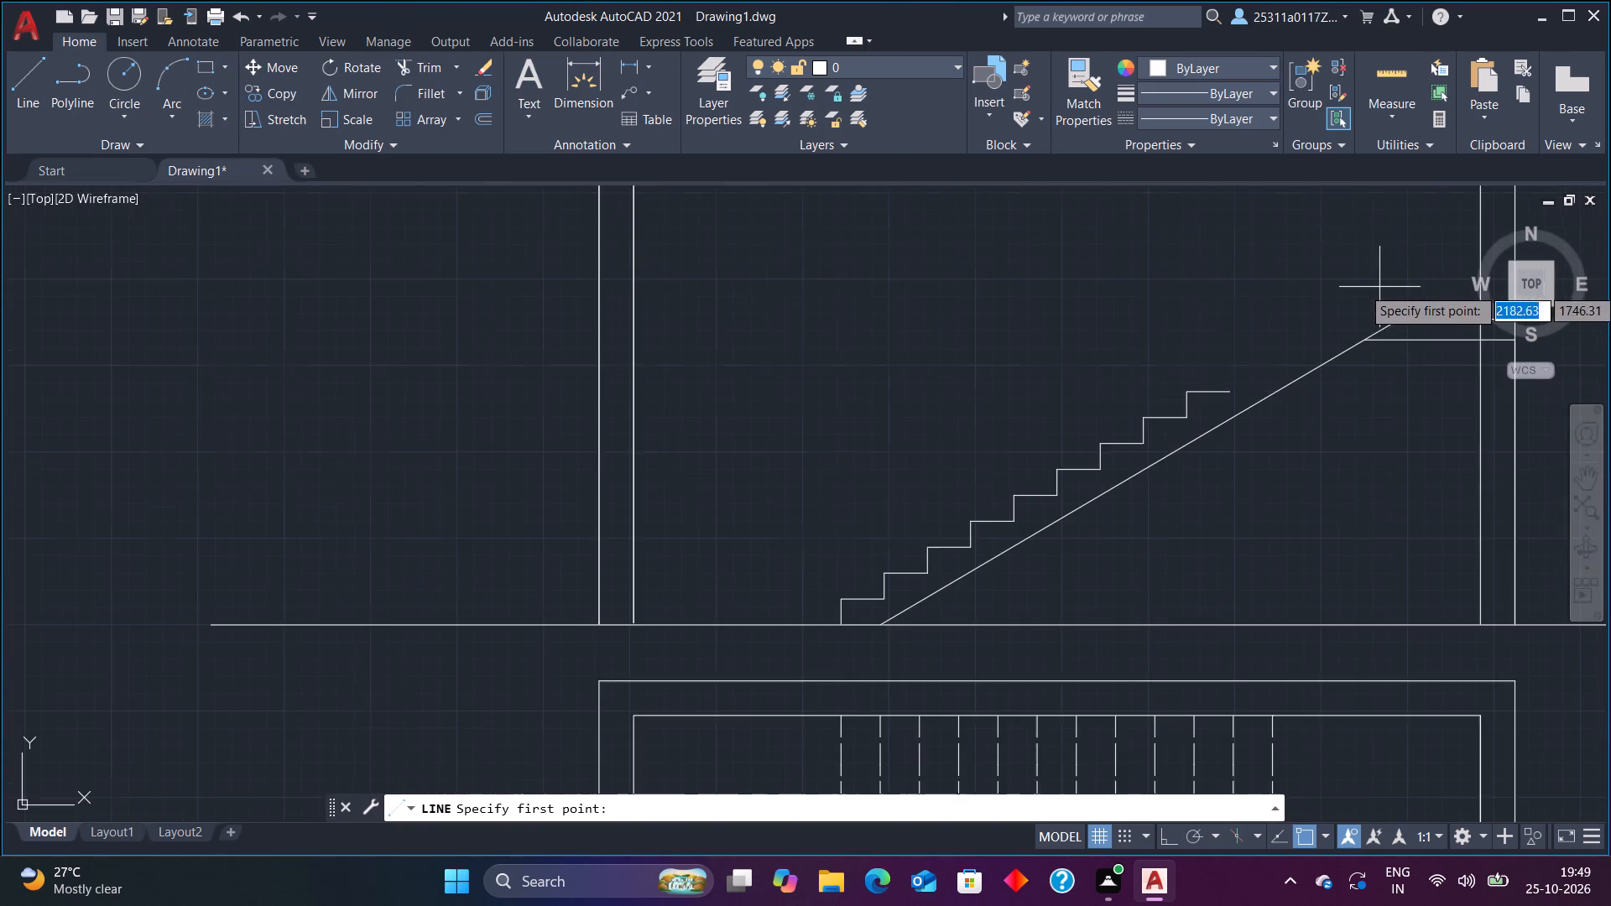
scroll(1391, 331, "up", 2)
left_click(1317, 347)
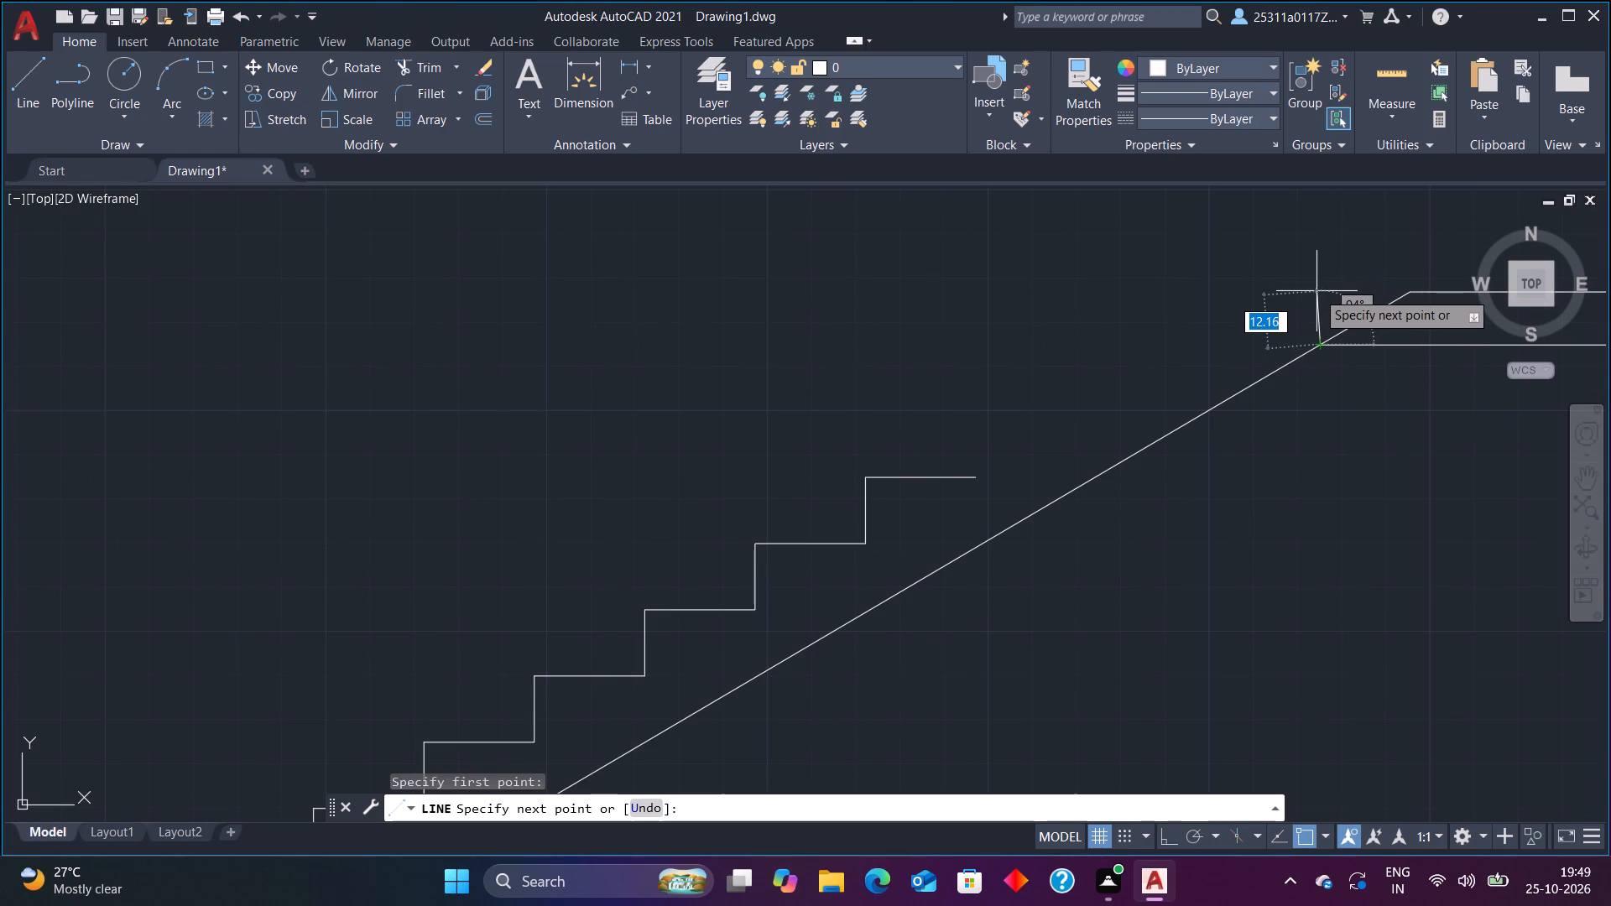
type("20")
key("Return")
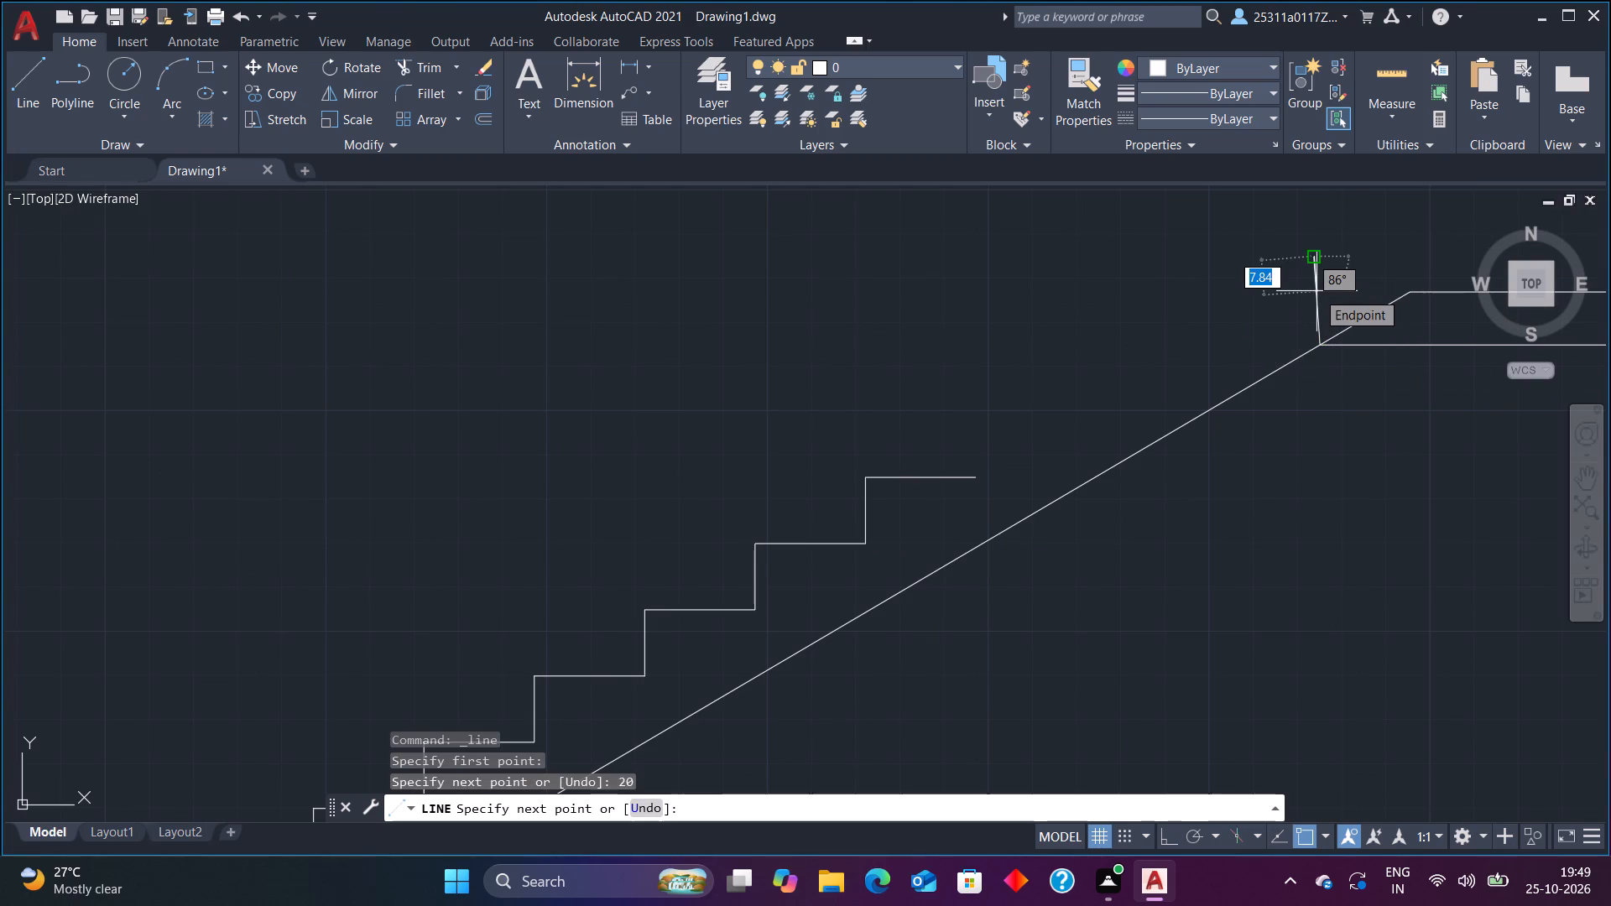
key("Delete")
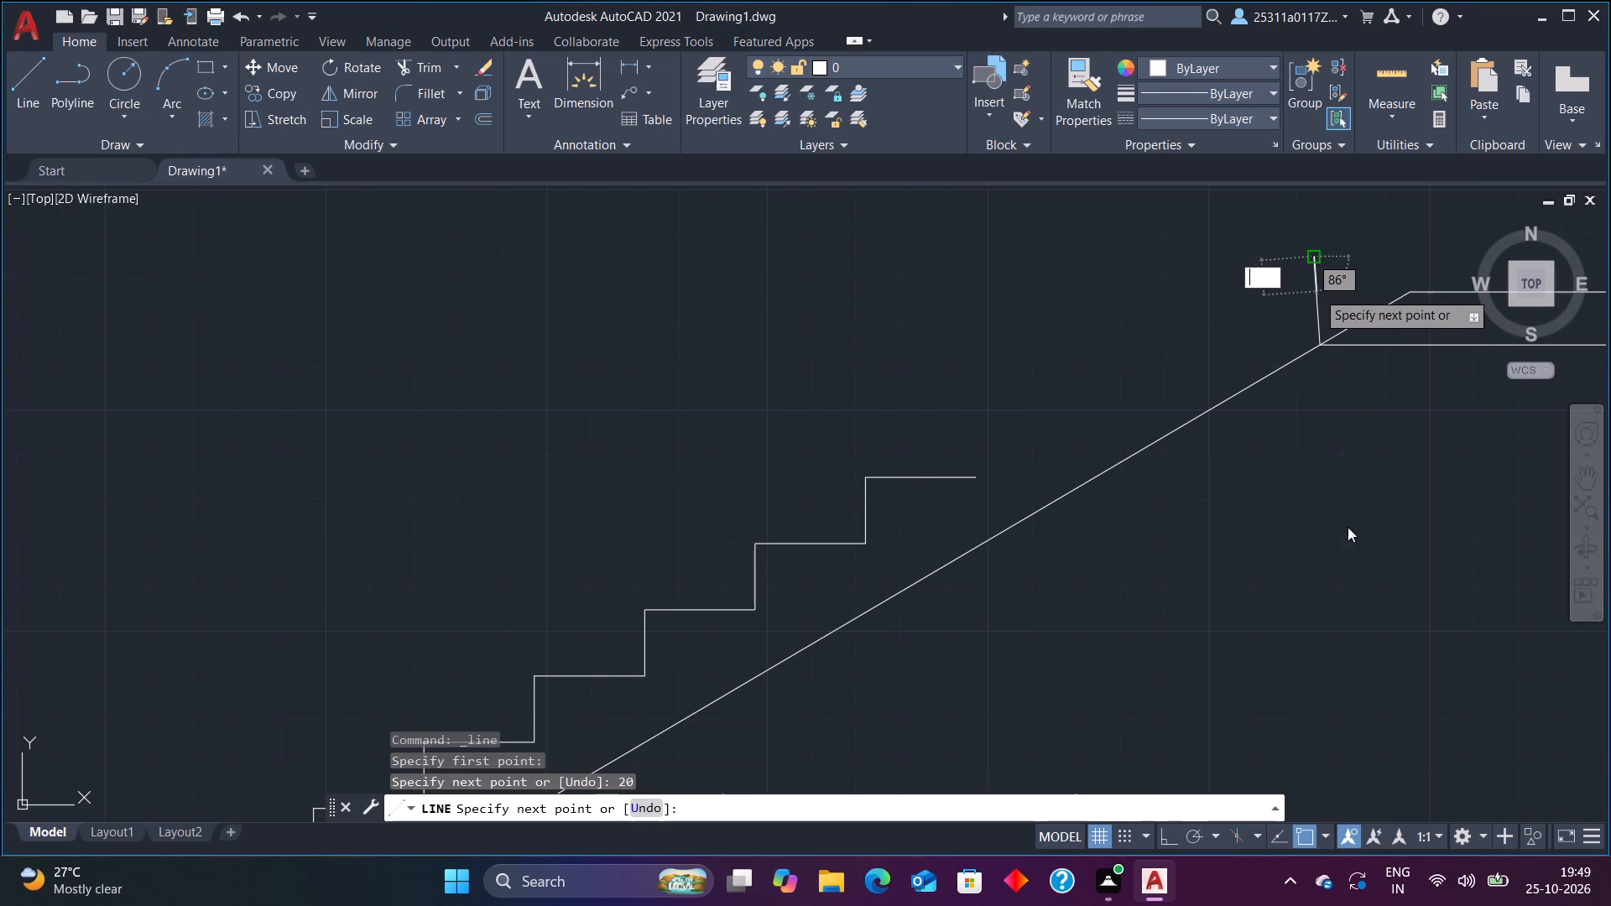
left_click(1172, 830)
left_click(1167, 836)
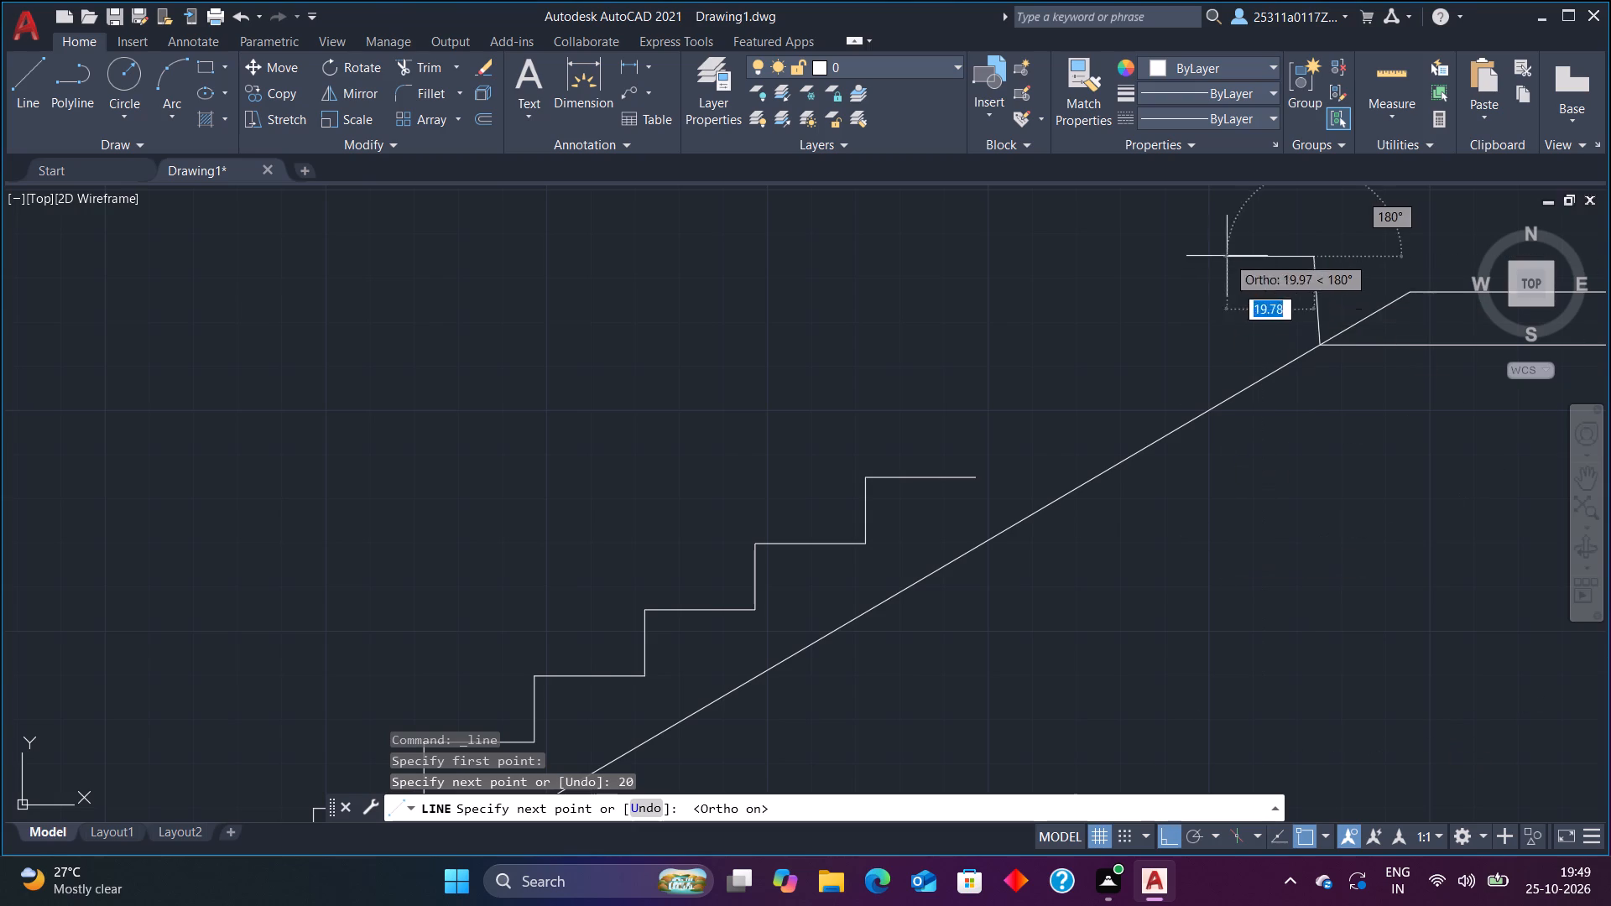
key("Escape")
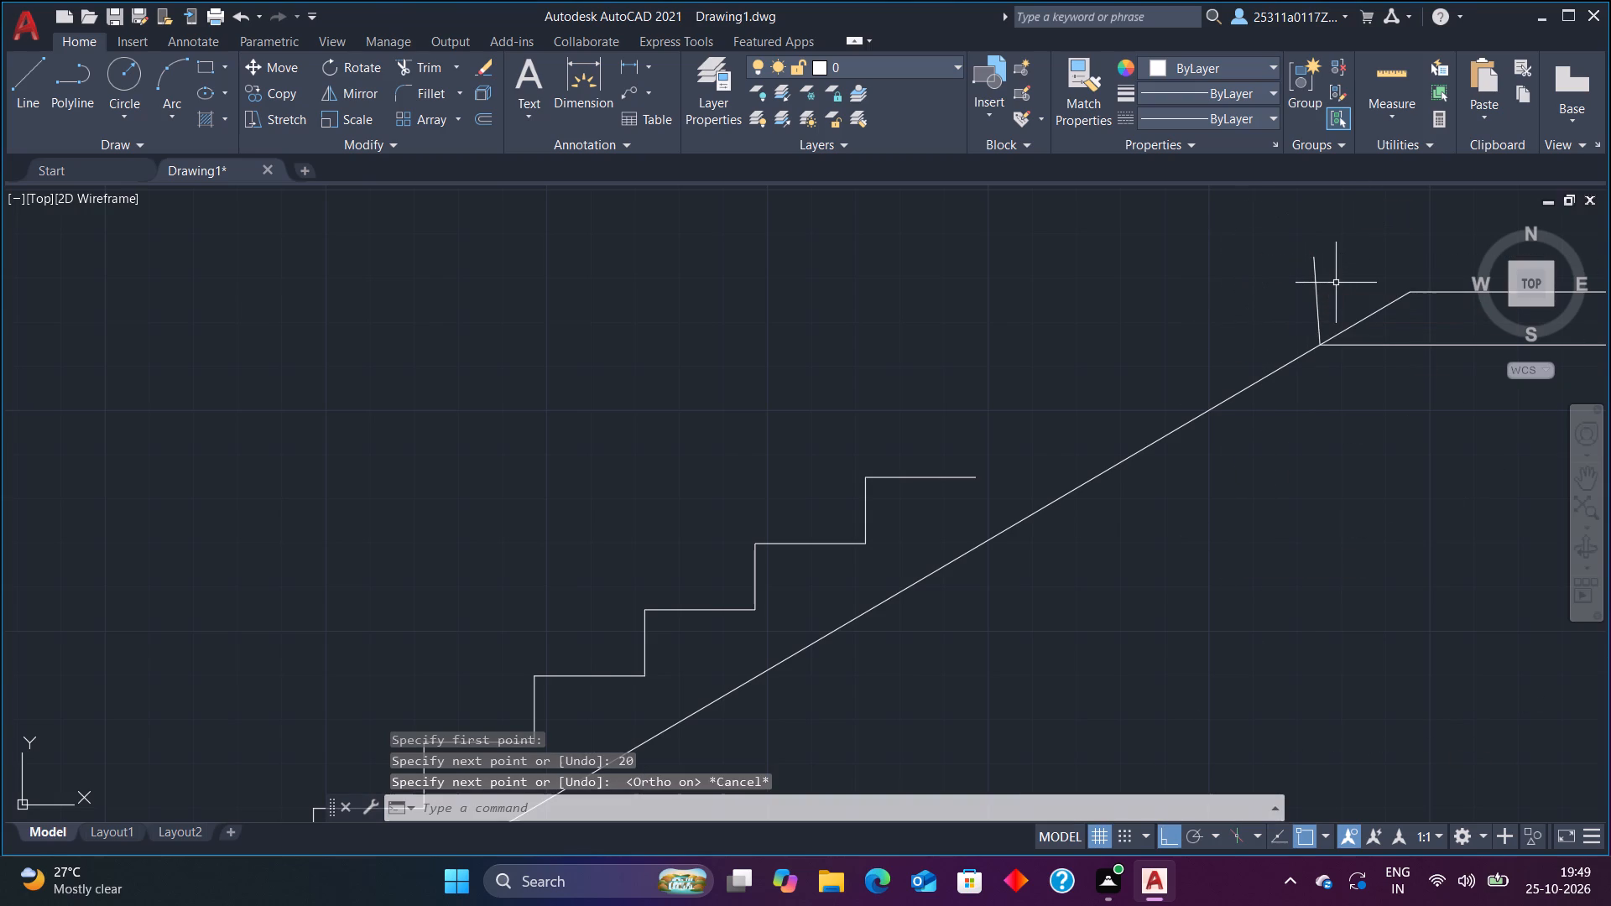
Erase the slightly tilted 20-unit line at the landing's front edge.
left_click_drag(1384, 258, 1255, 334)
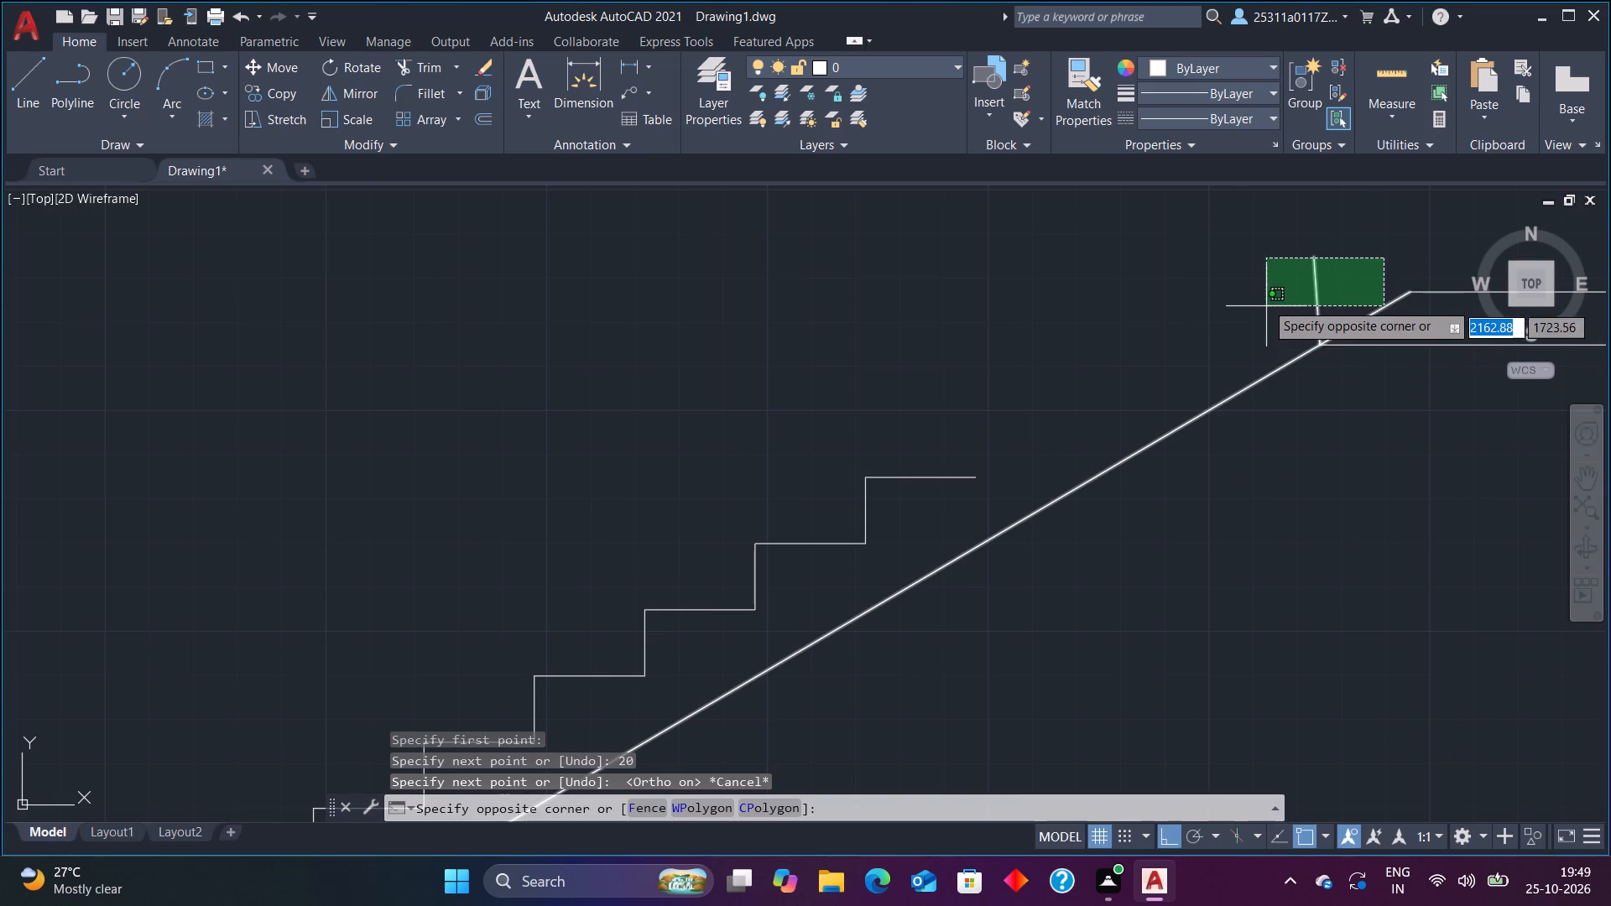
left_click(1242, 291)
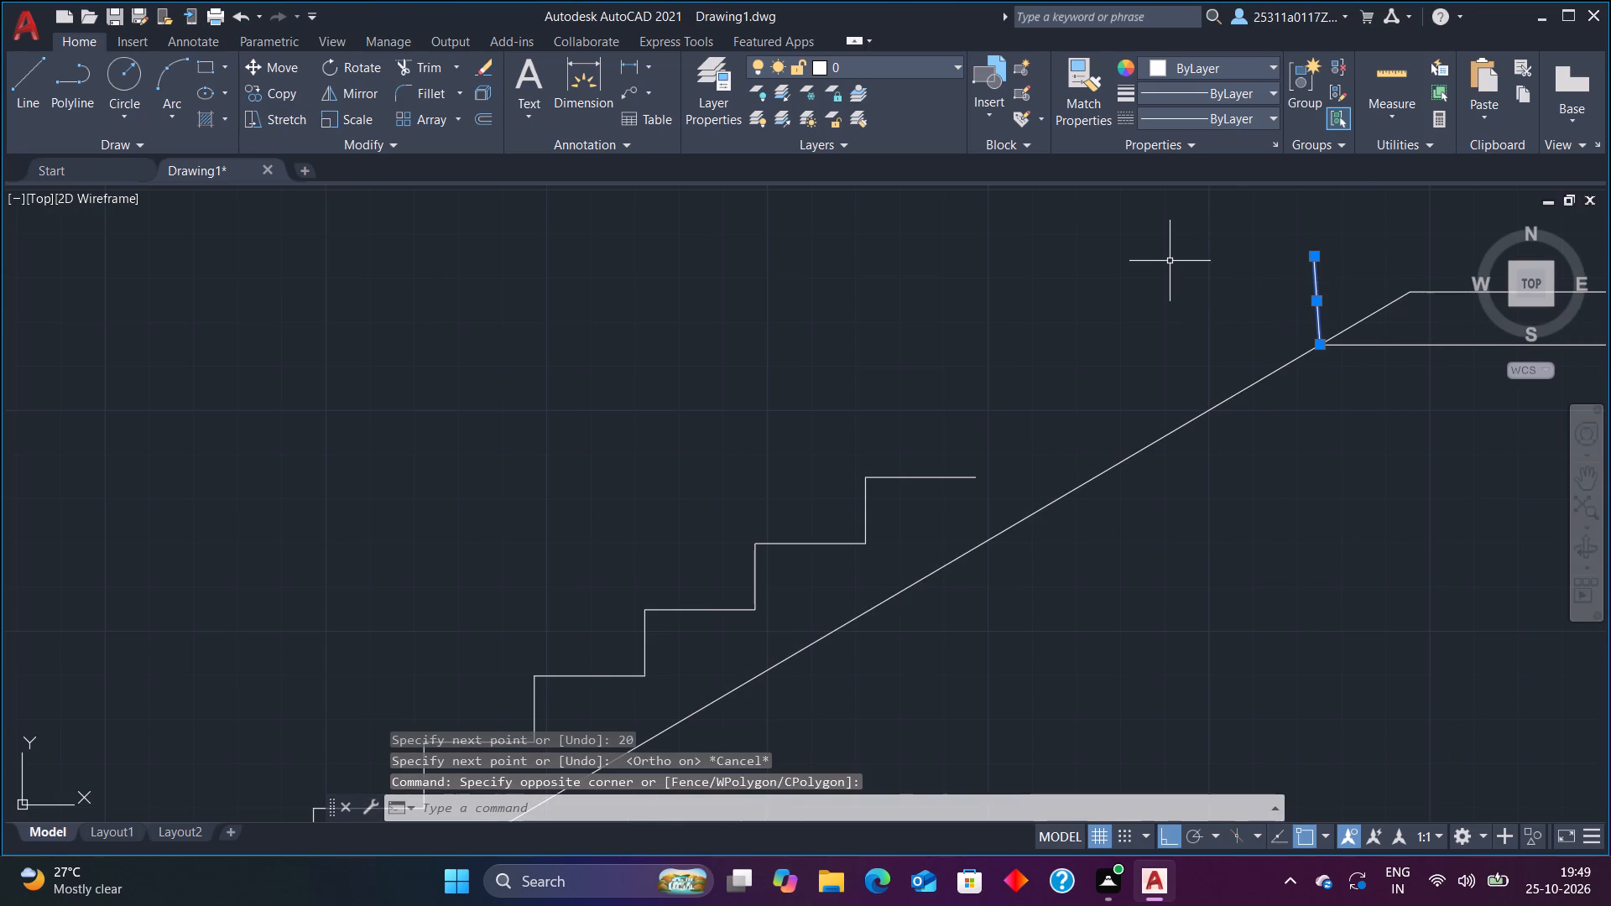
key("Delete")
Draw the landing's new front edge 12 units straight up from the soffit junction, and continue across to the slab's top line.
left_click(12, 83)
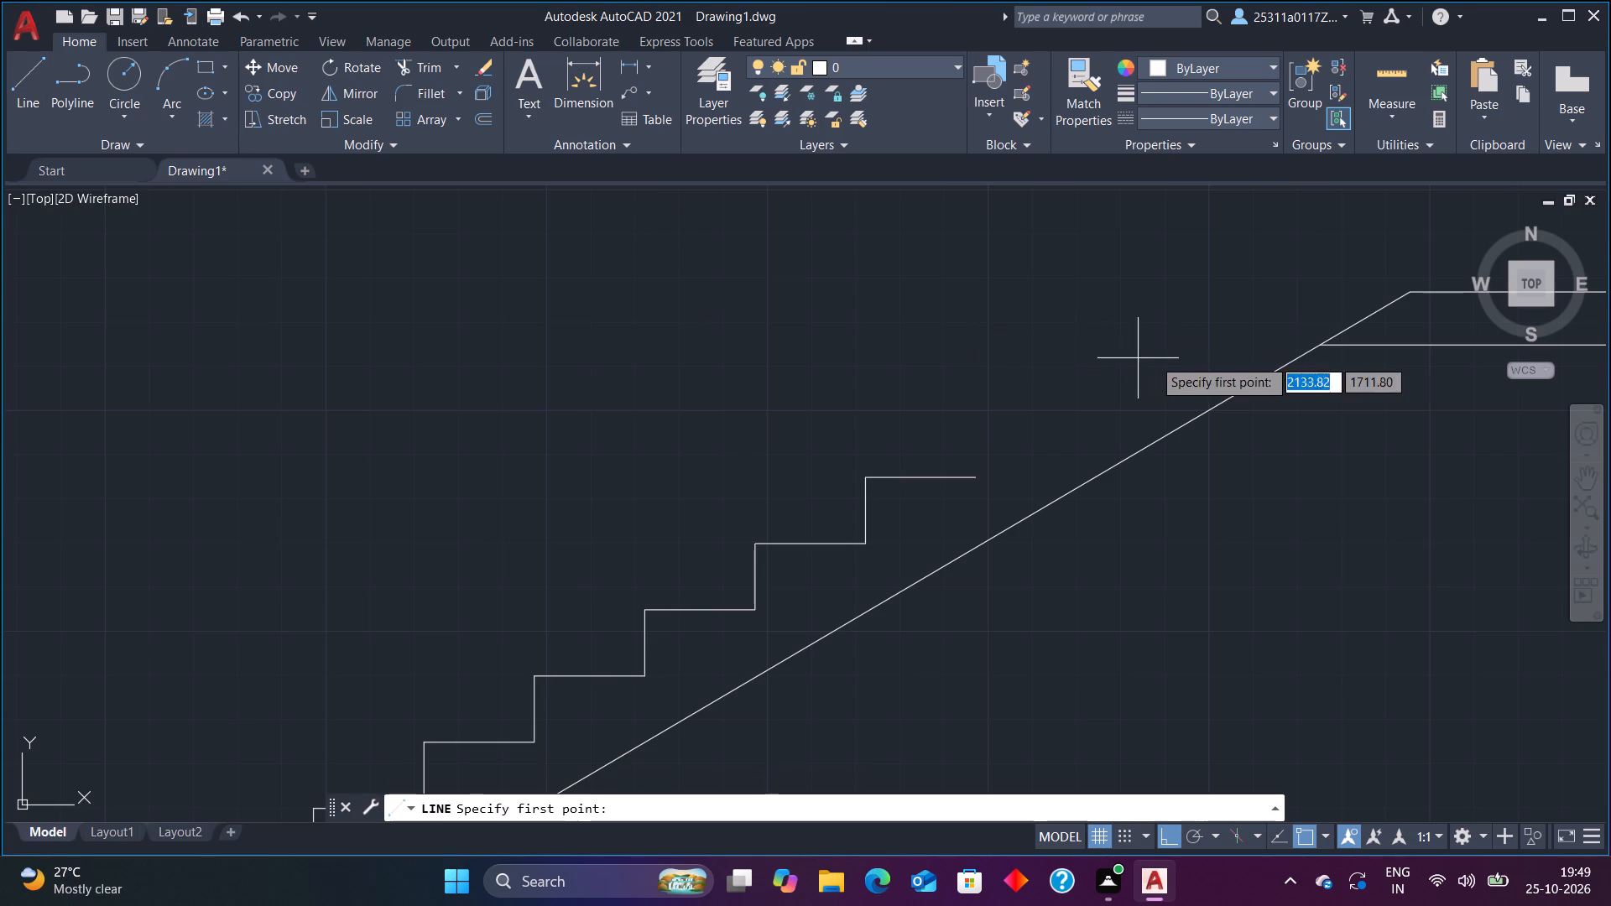
left_click(1325, 347)
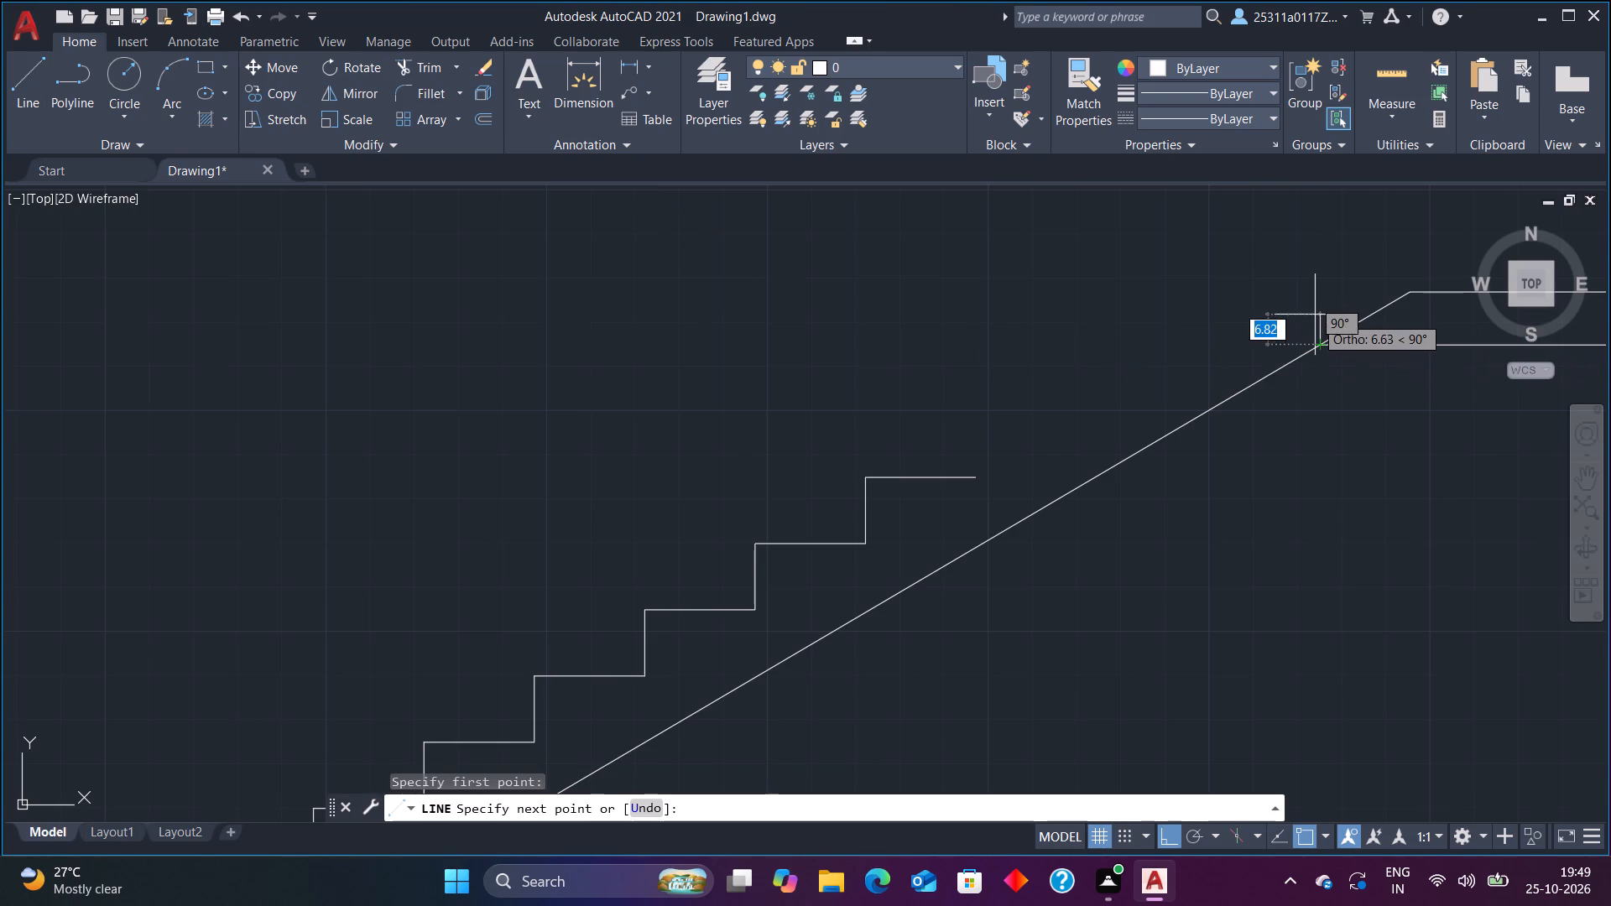
type("12")
key("Return")
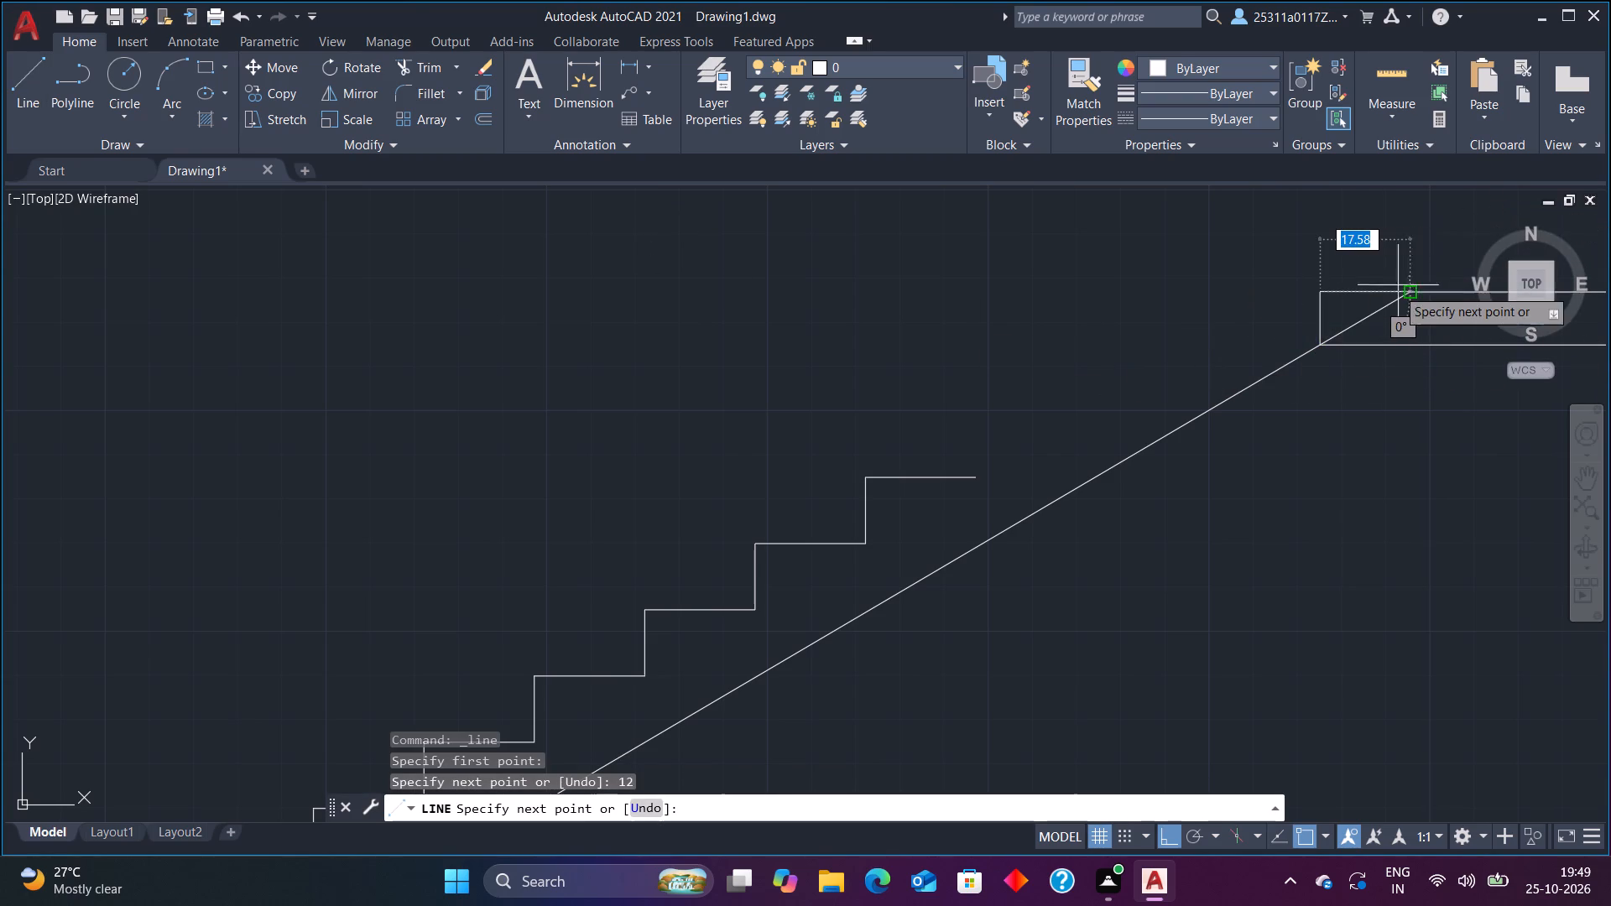
left_click(1403, 293)
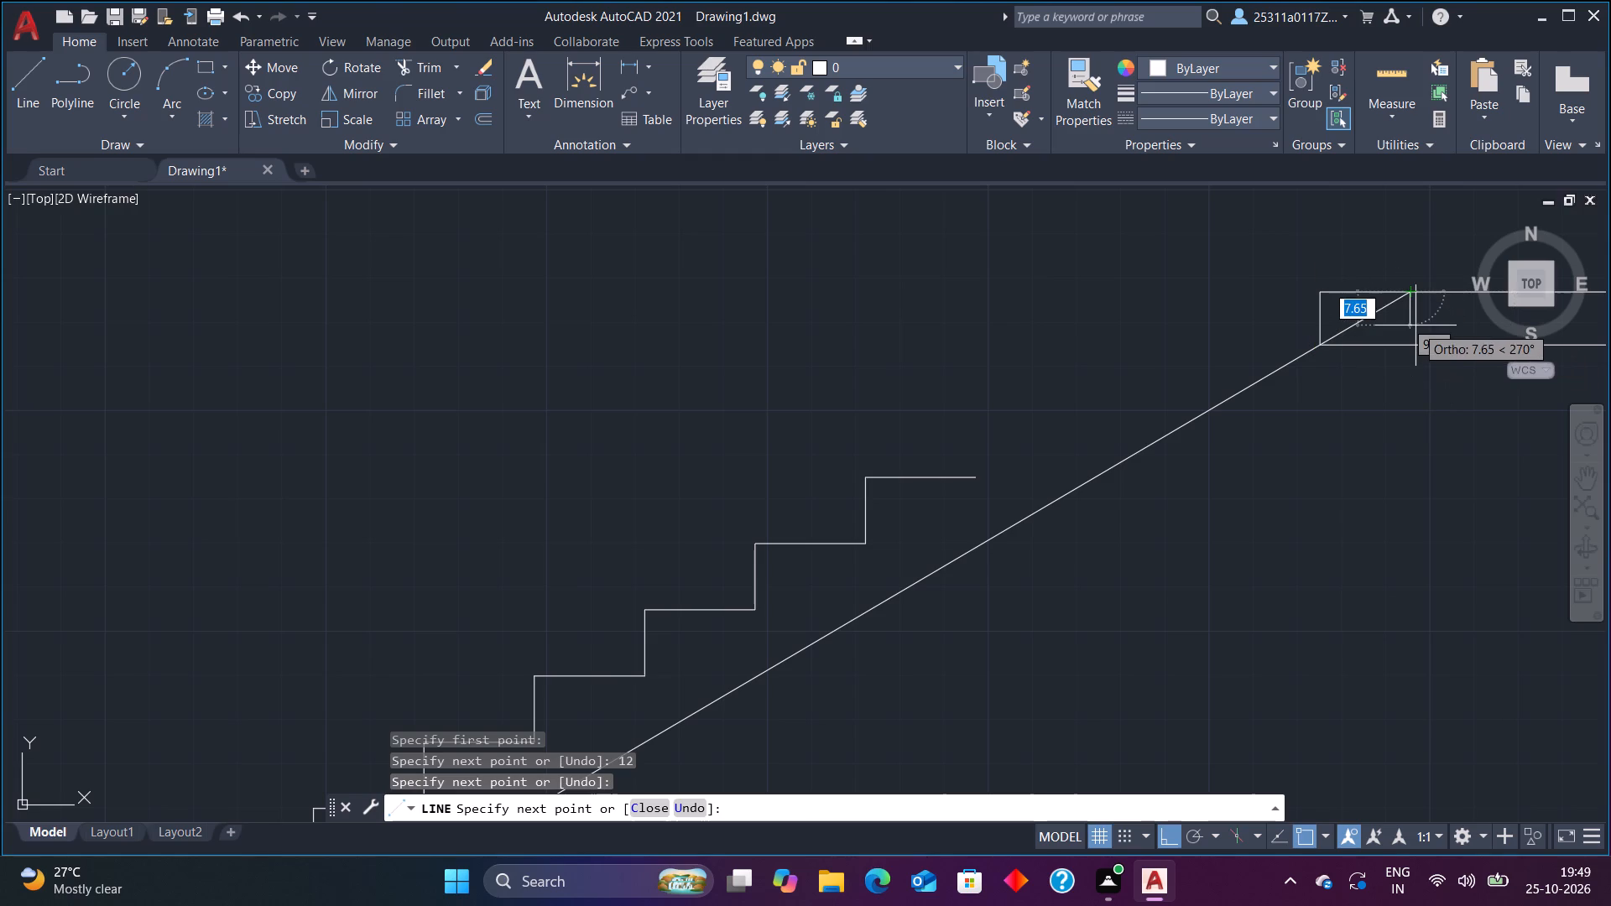
key("Escape")
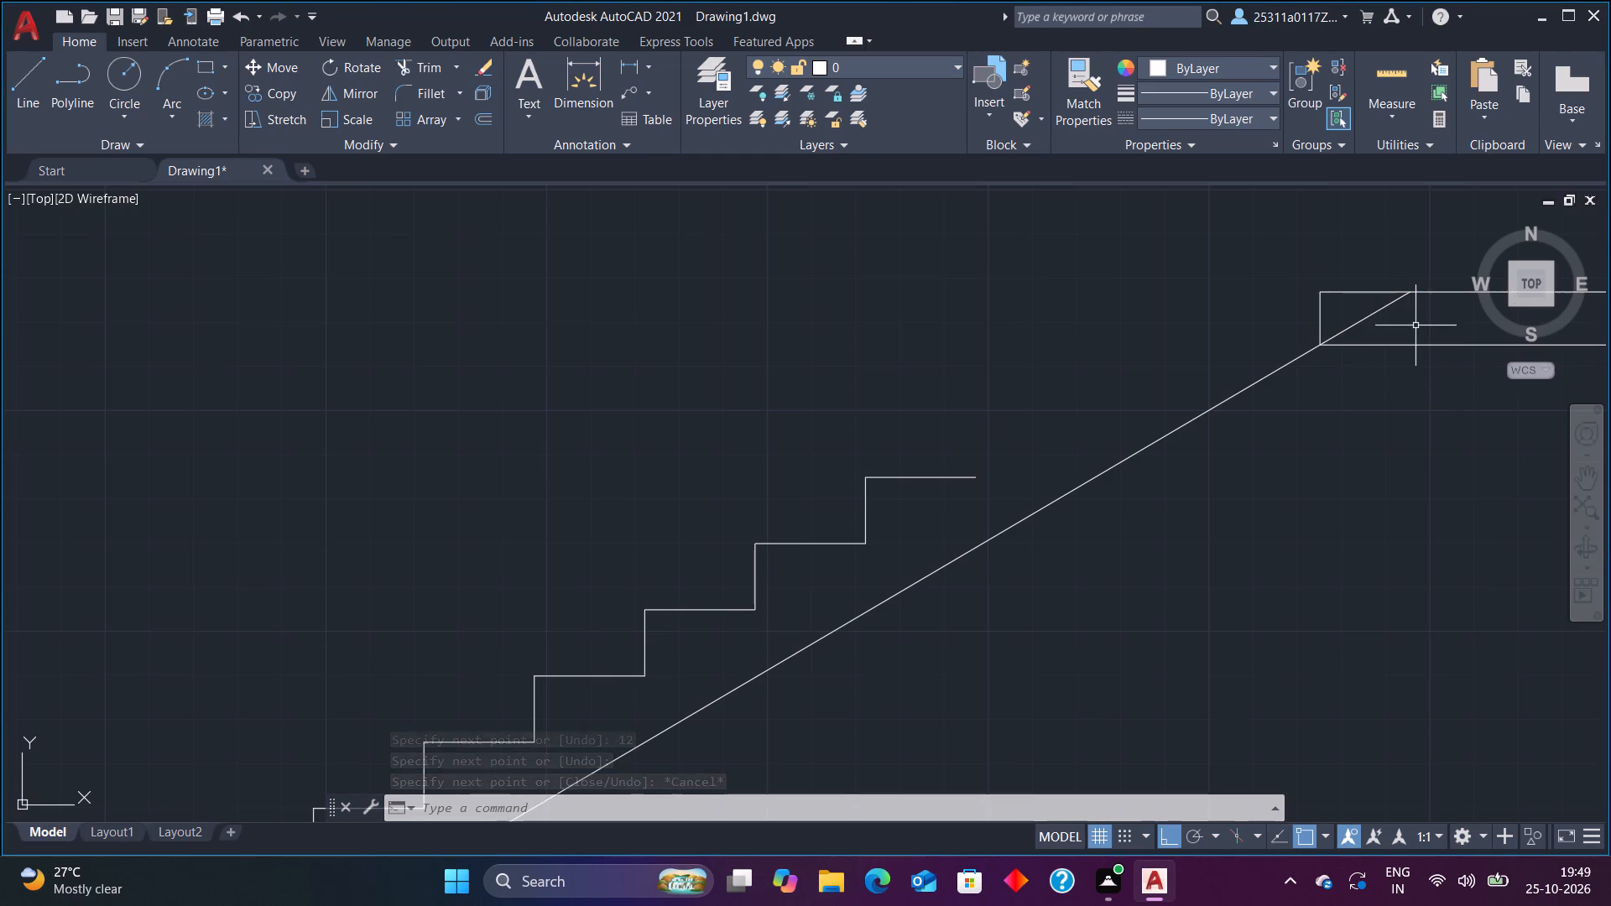
Trim the part of the sloping soffit line that lies inside the landing slab.
type("tr")
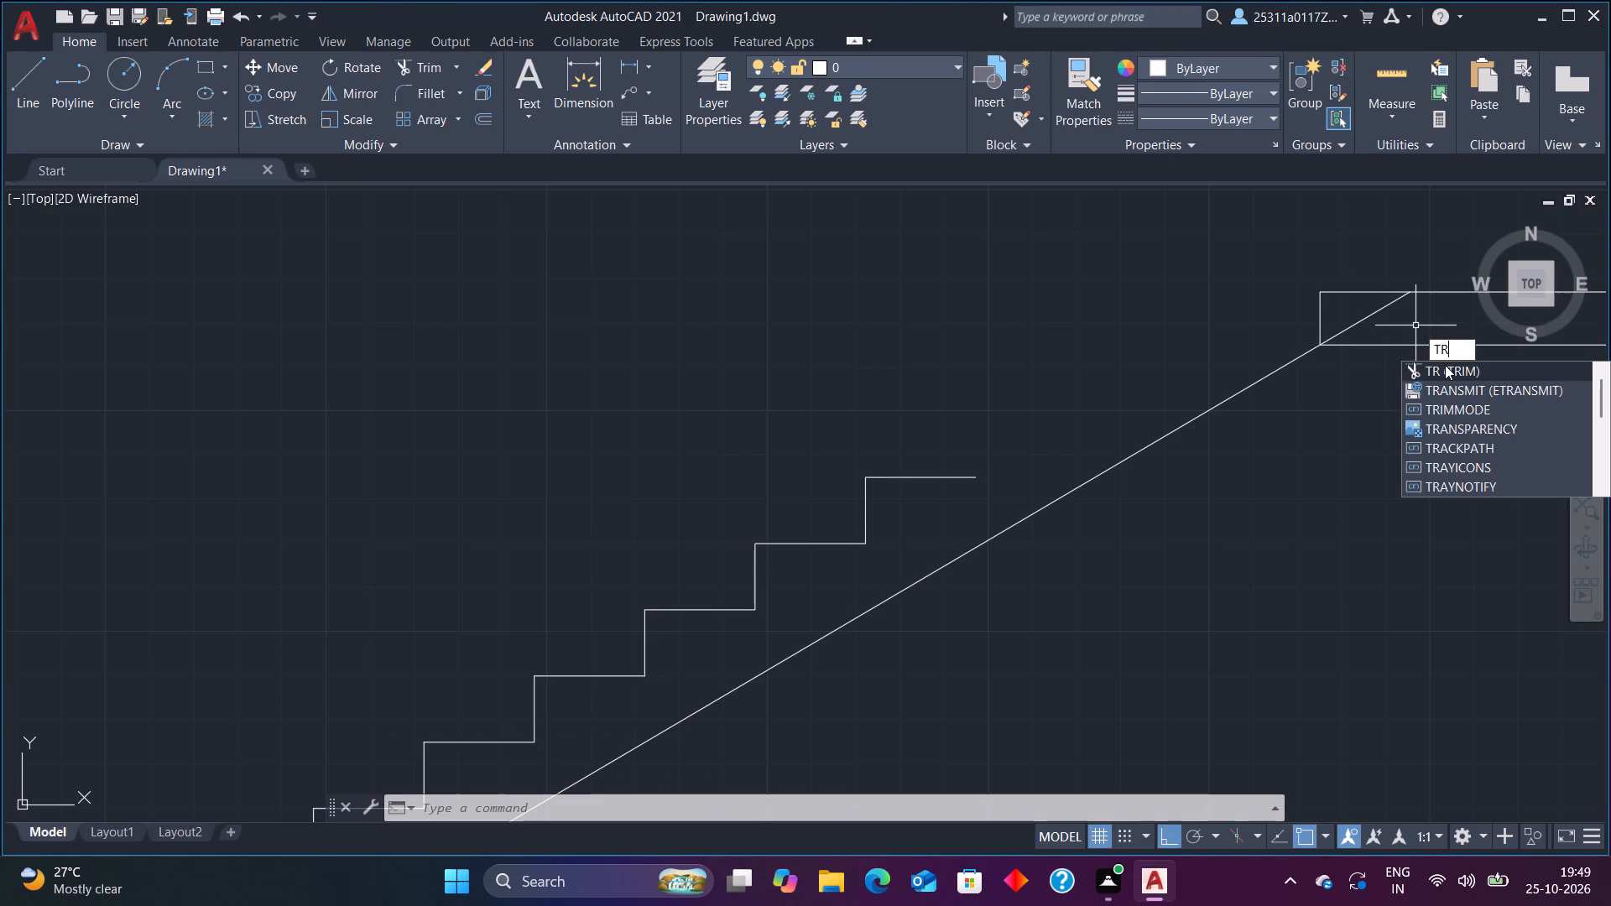
left_click(1445, 365)
left_click(1383, 309)
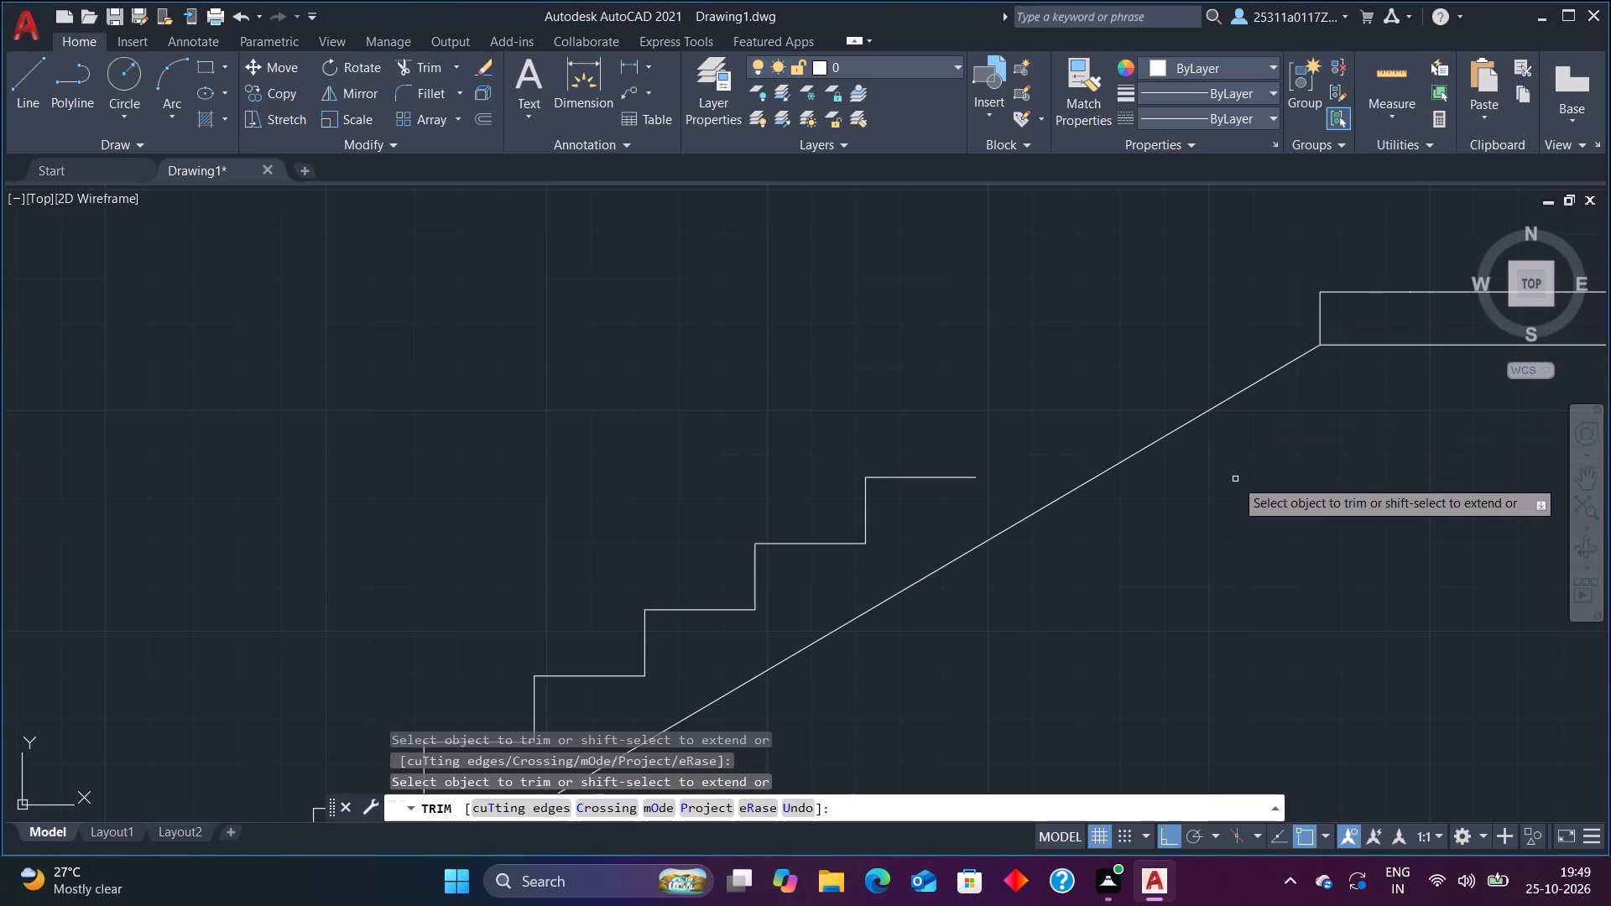
key("Escape")
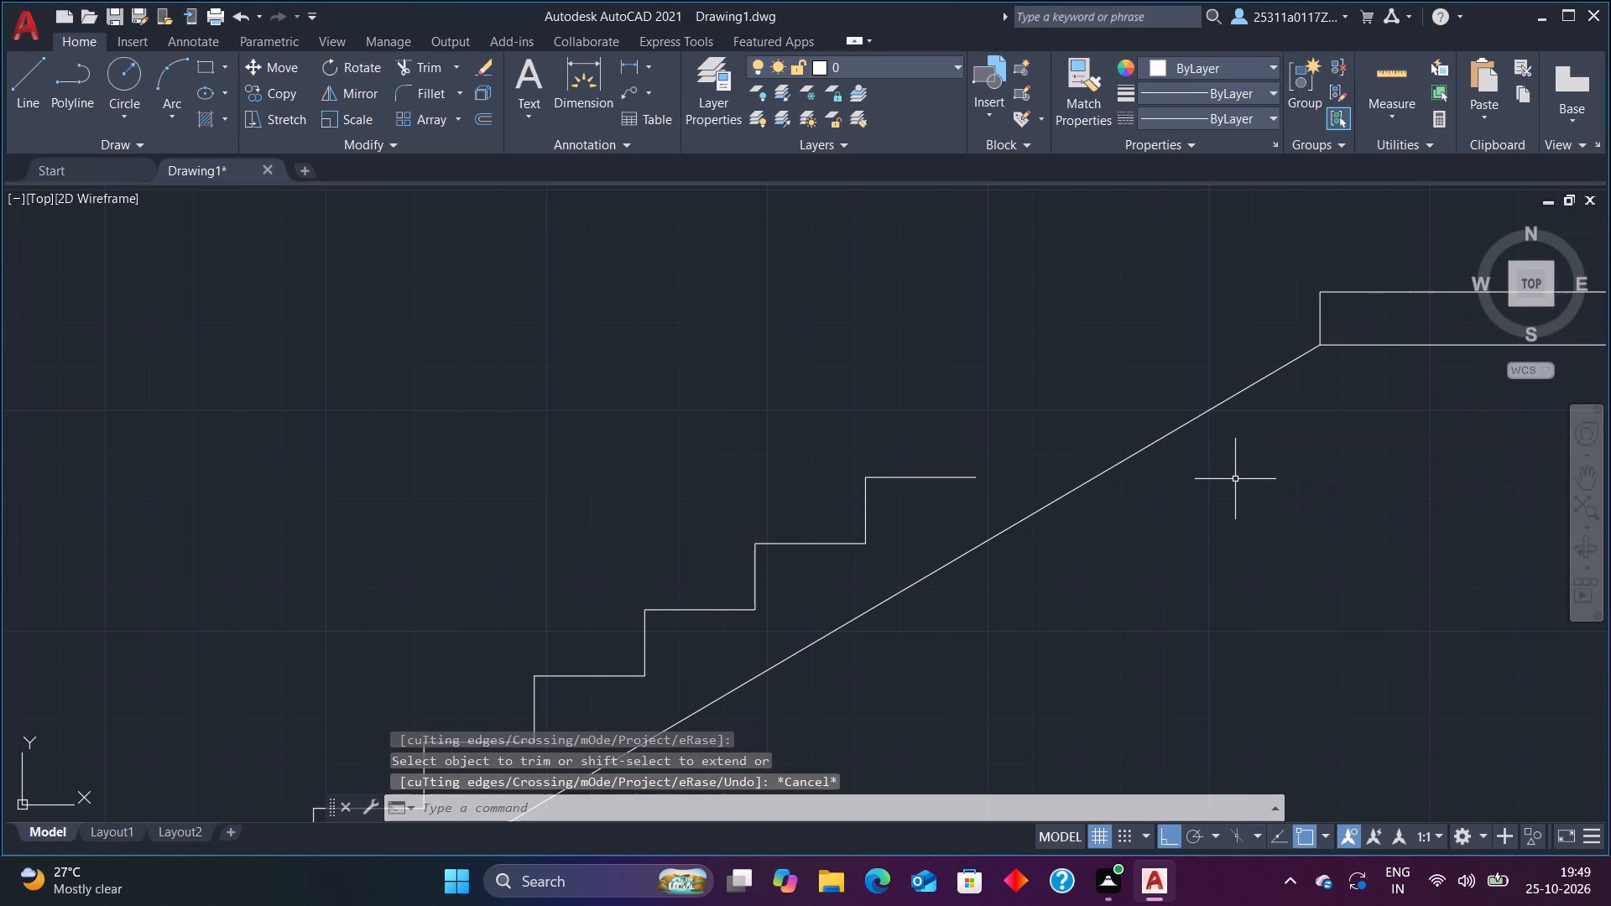
Continue the lower flight from the end of its last tread with two more steps, each 15 units up and 25 units across.
left_click(13, 112)
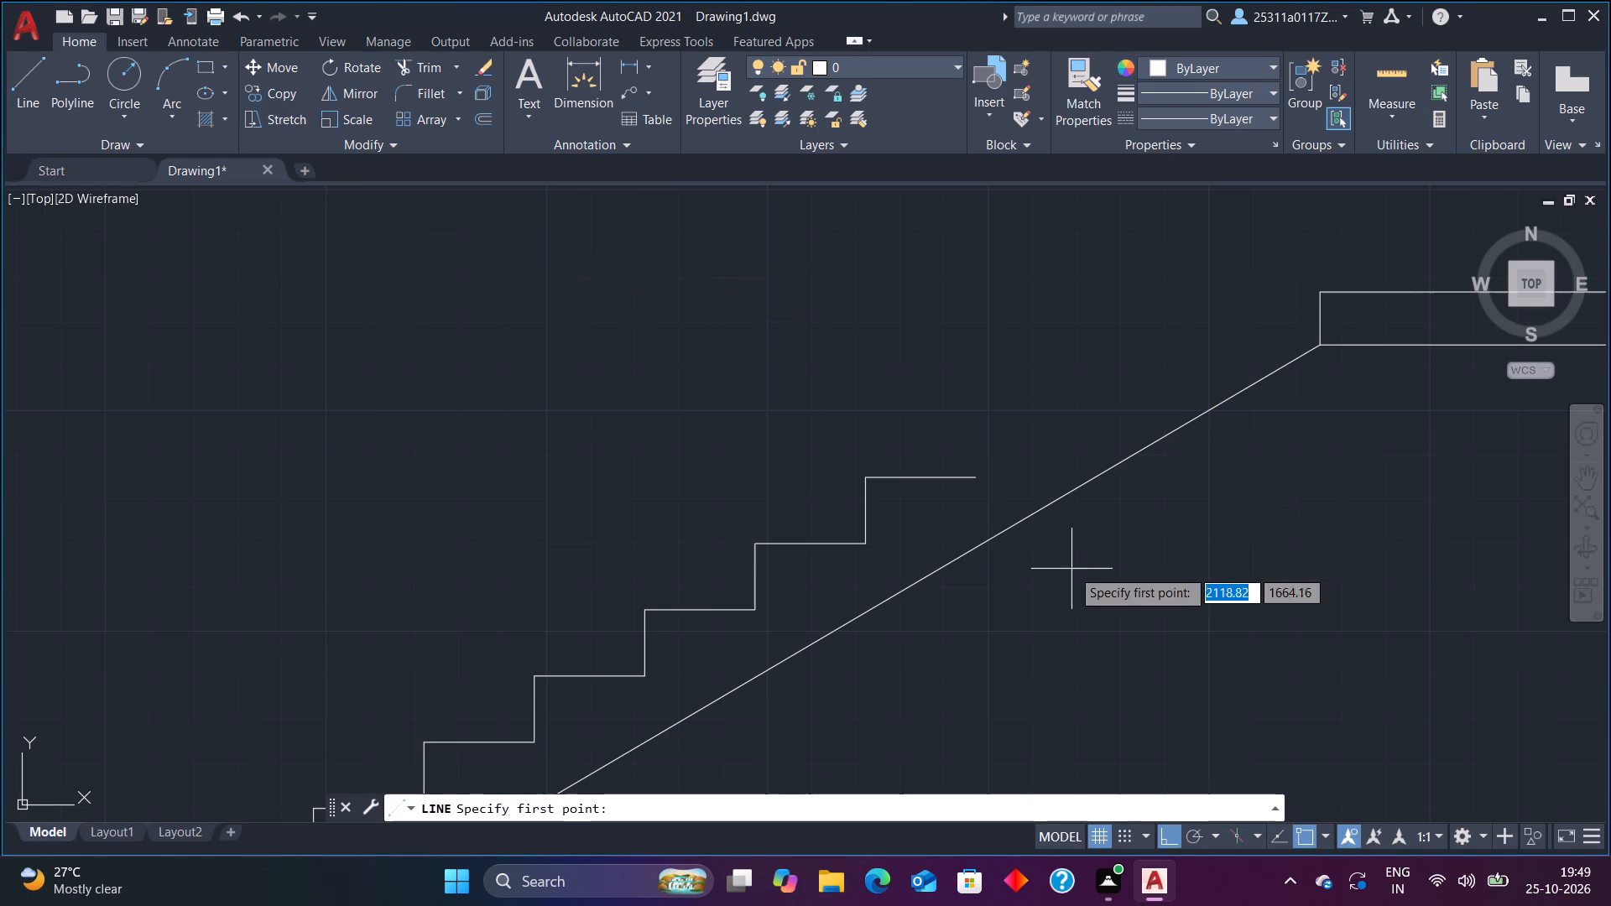
left_click(979, 478)
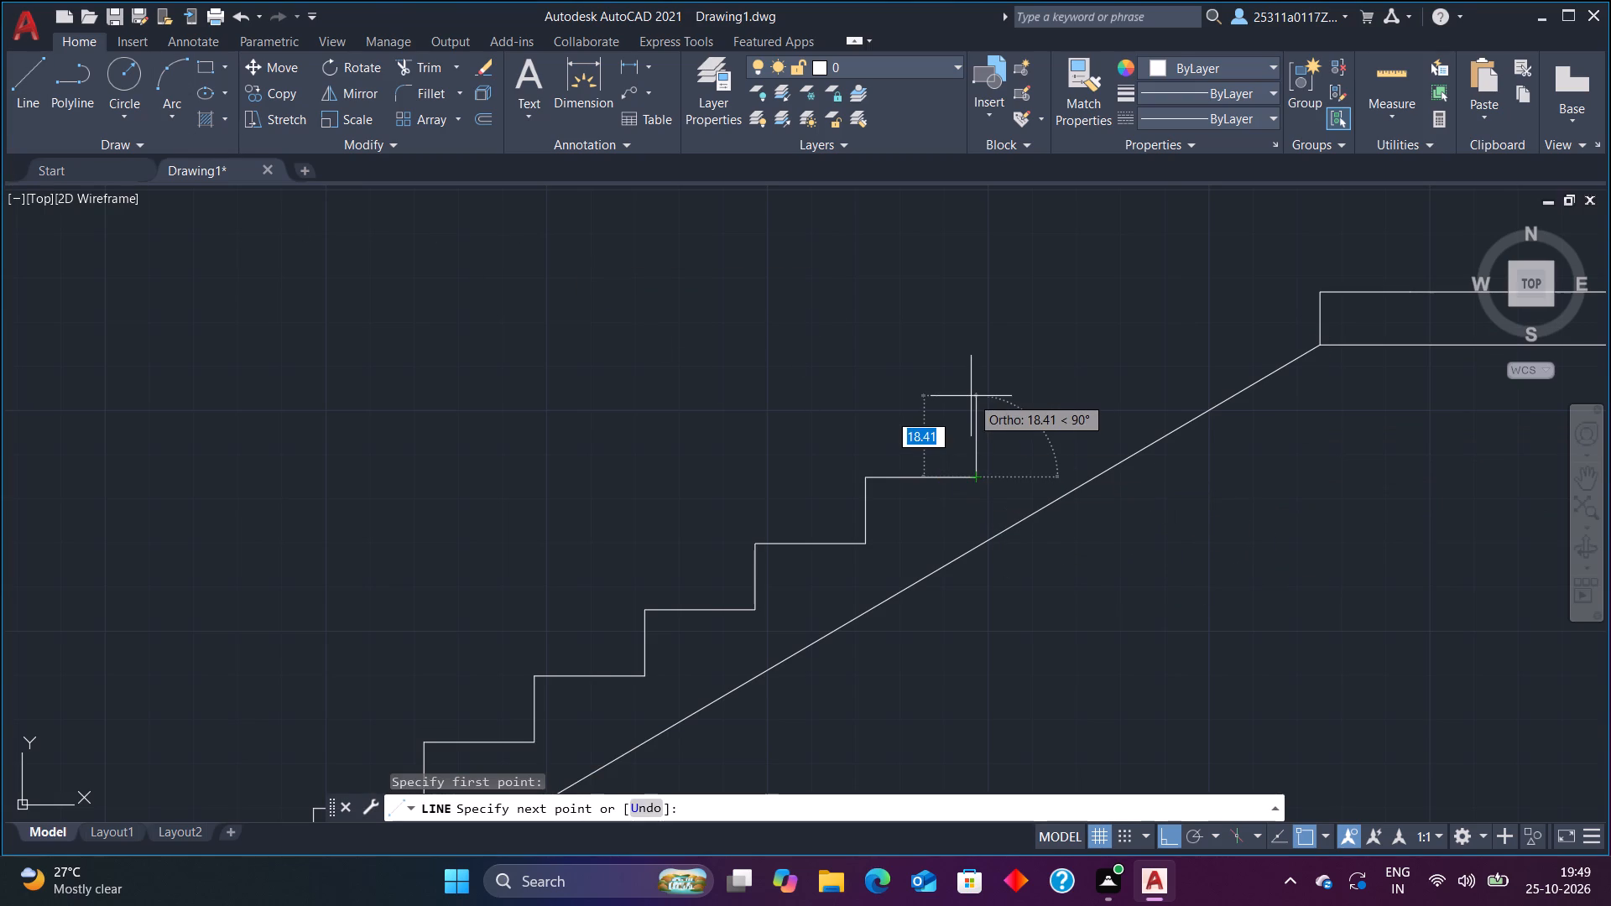
type("15")
key("Return")
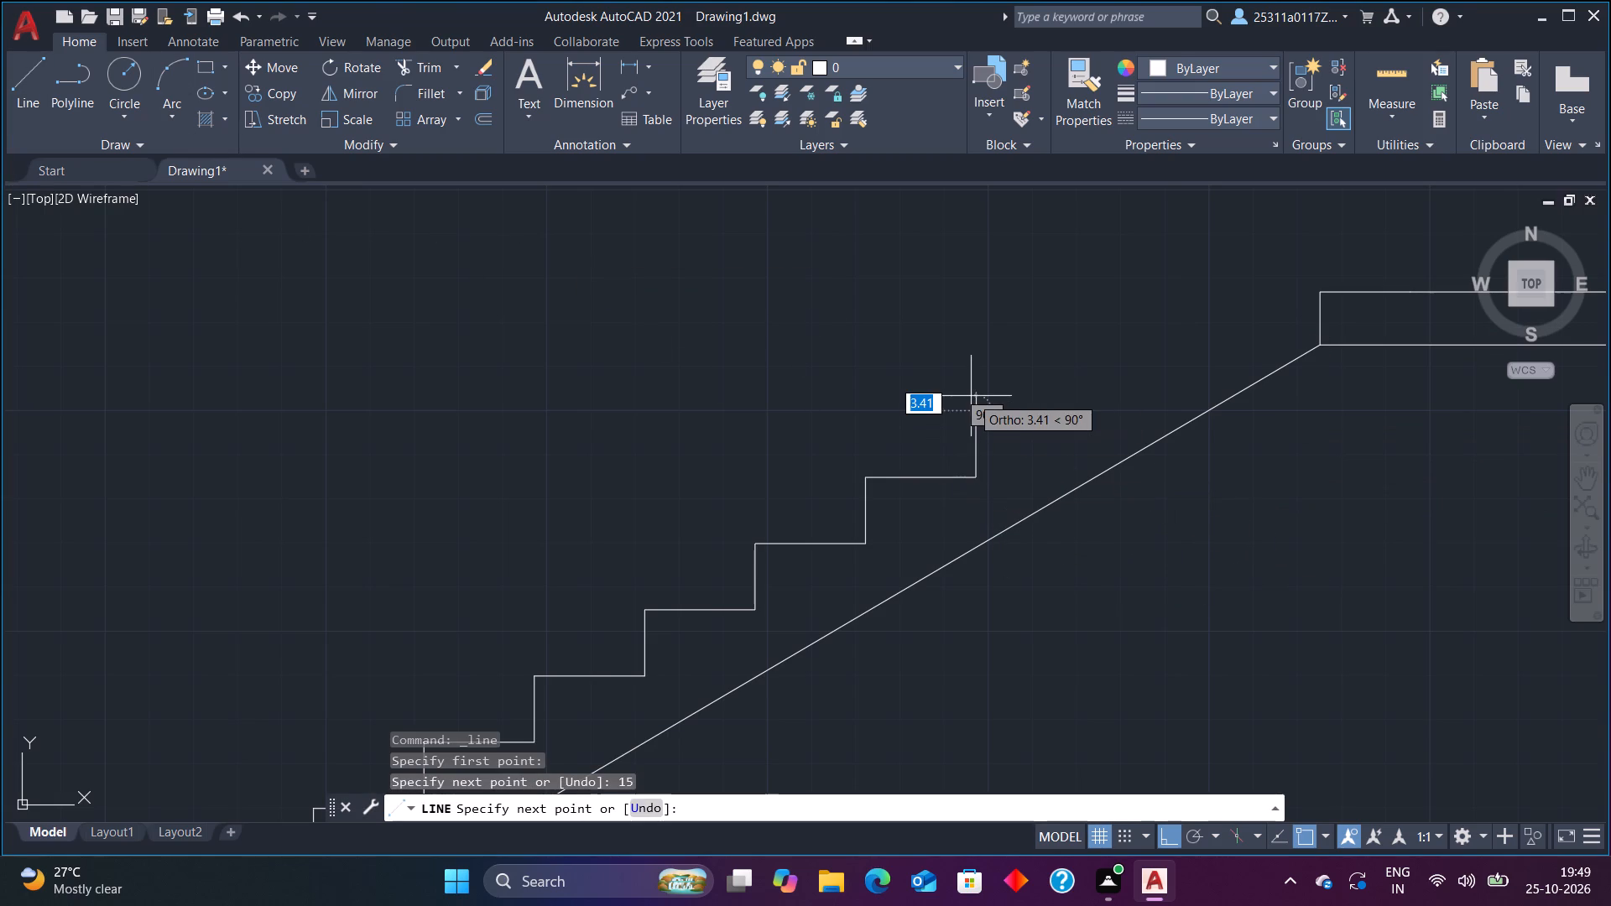
type("25")
key("Return")
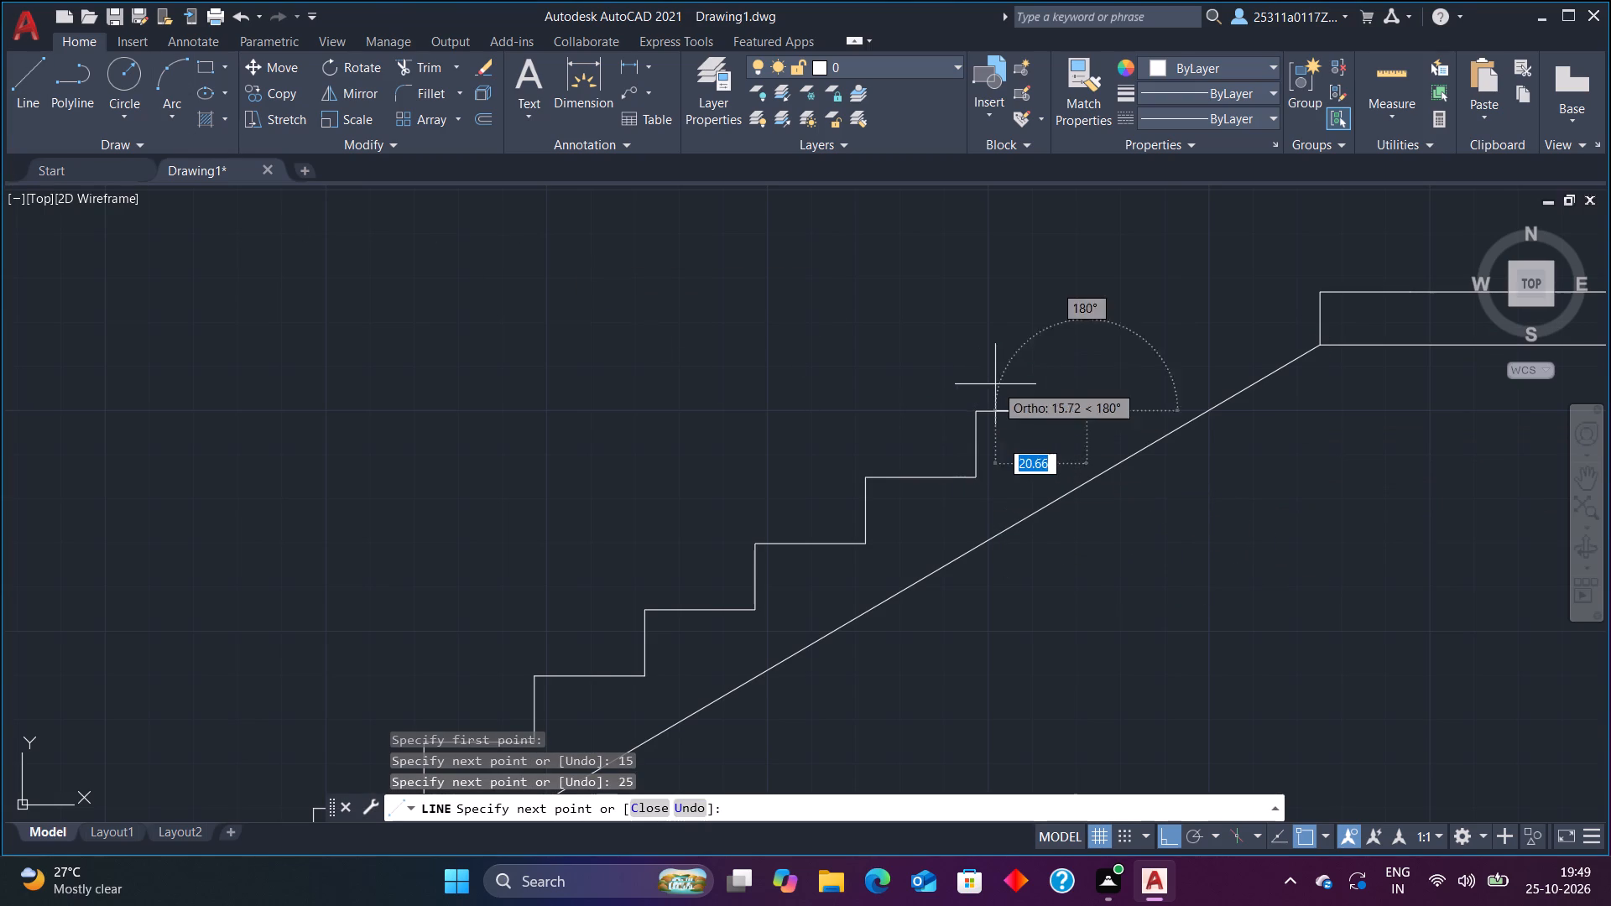
type("15")
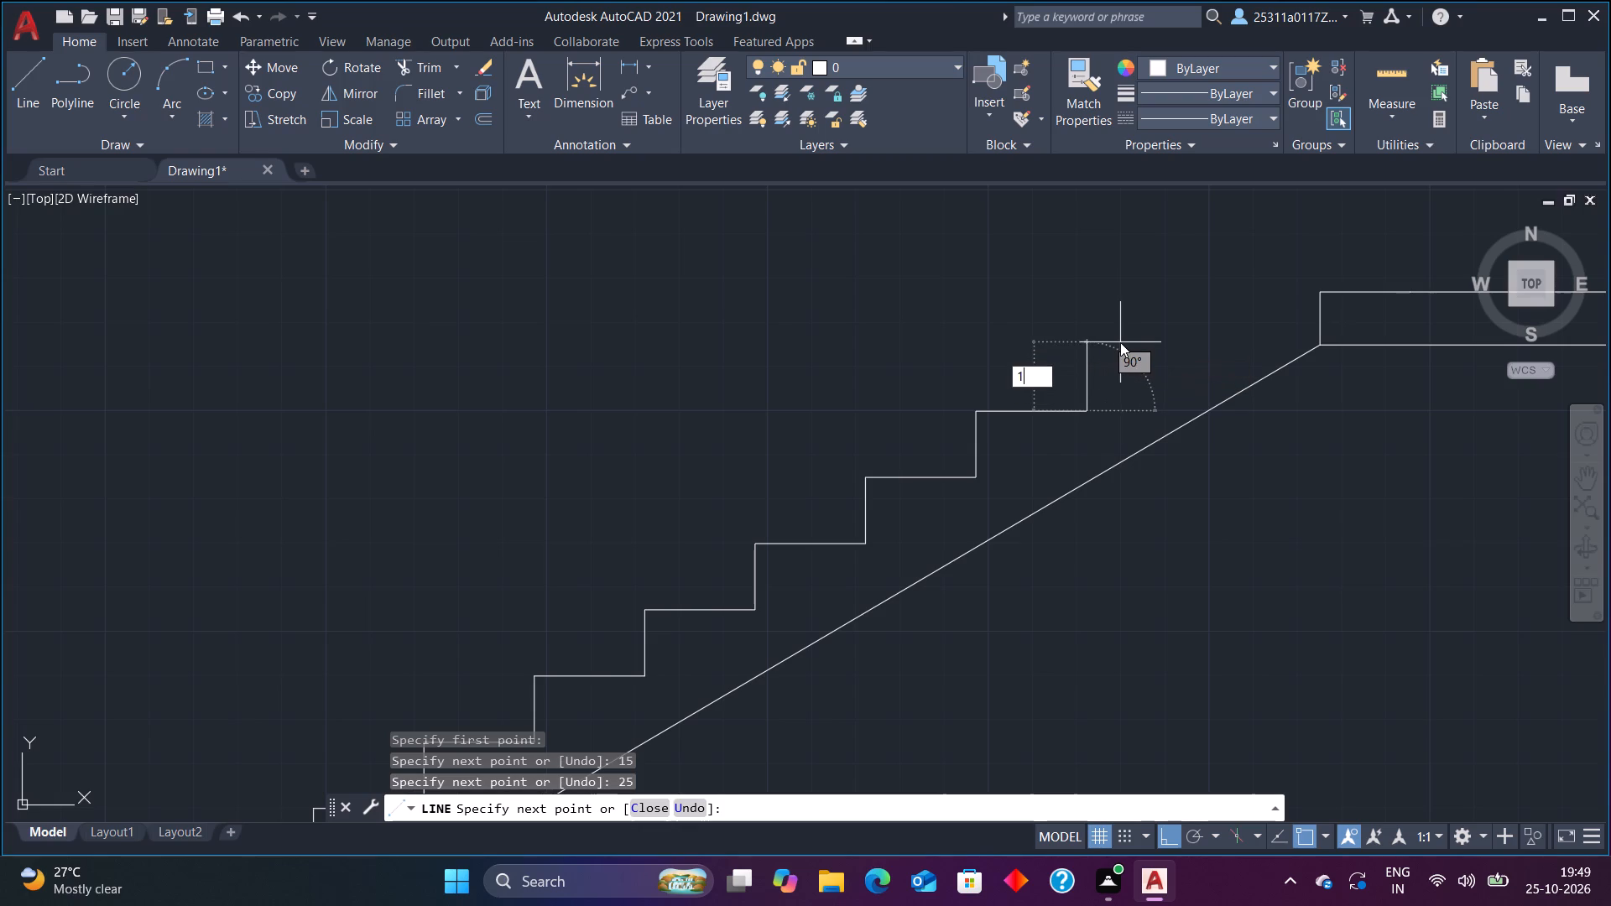
key("Return")
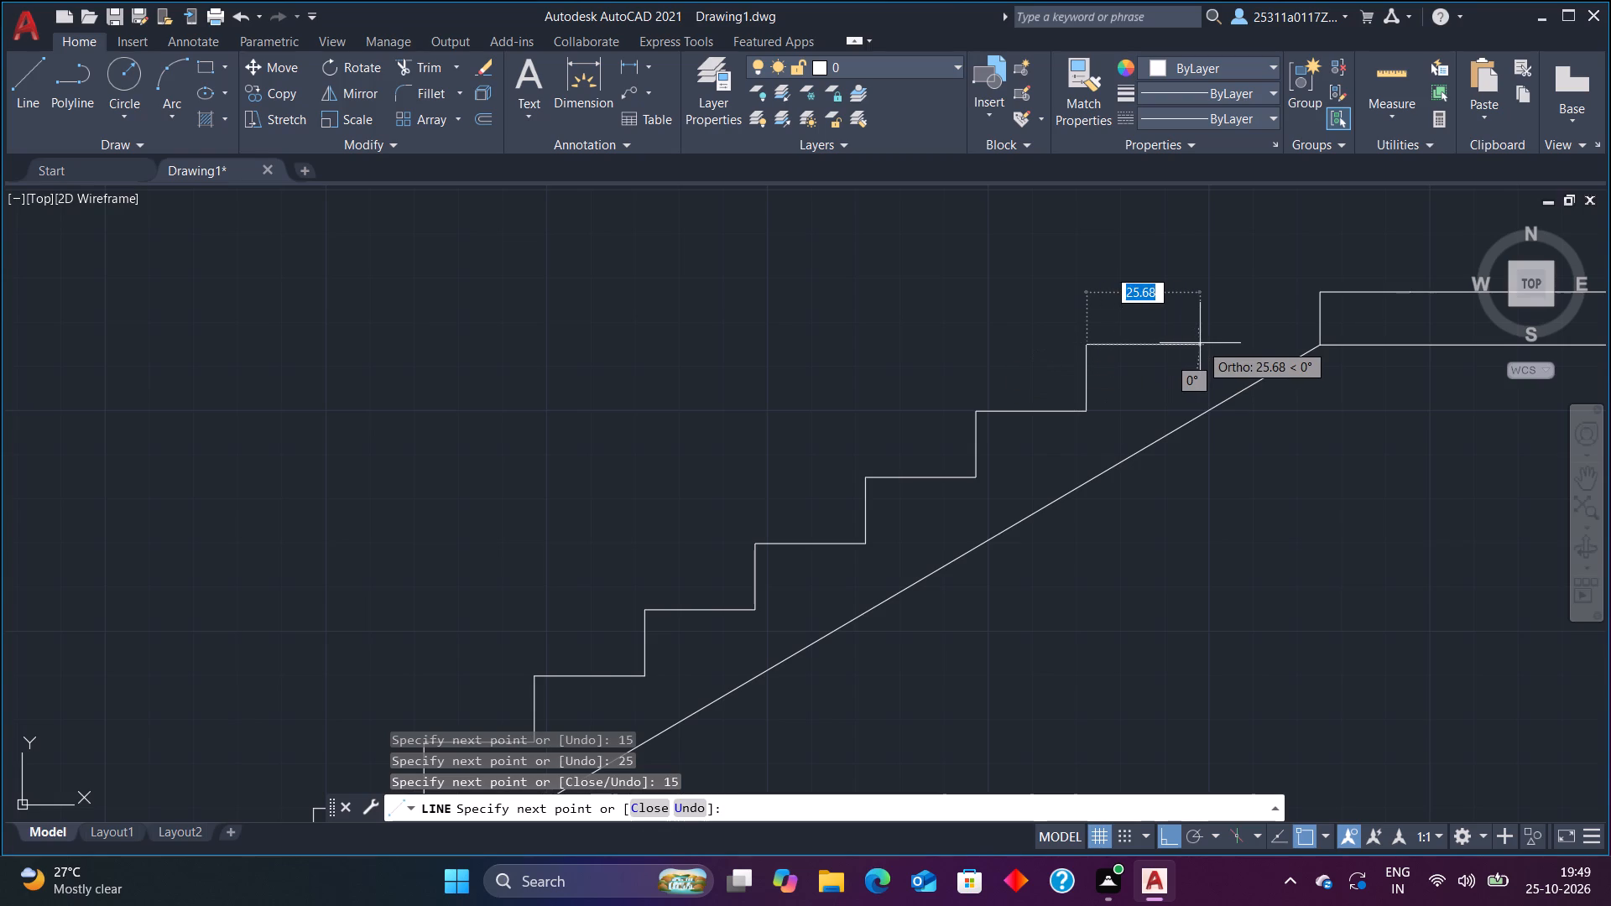
type("25")
key("Return")
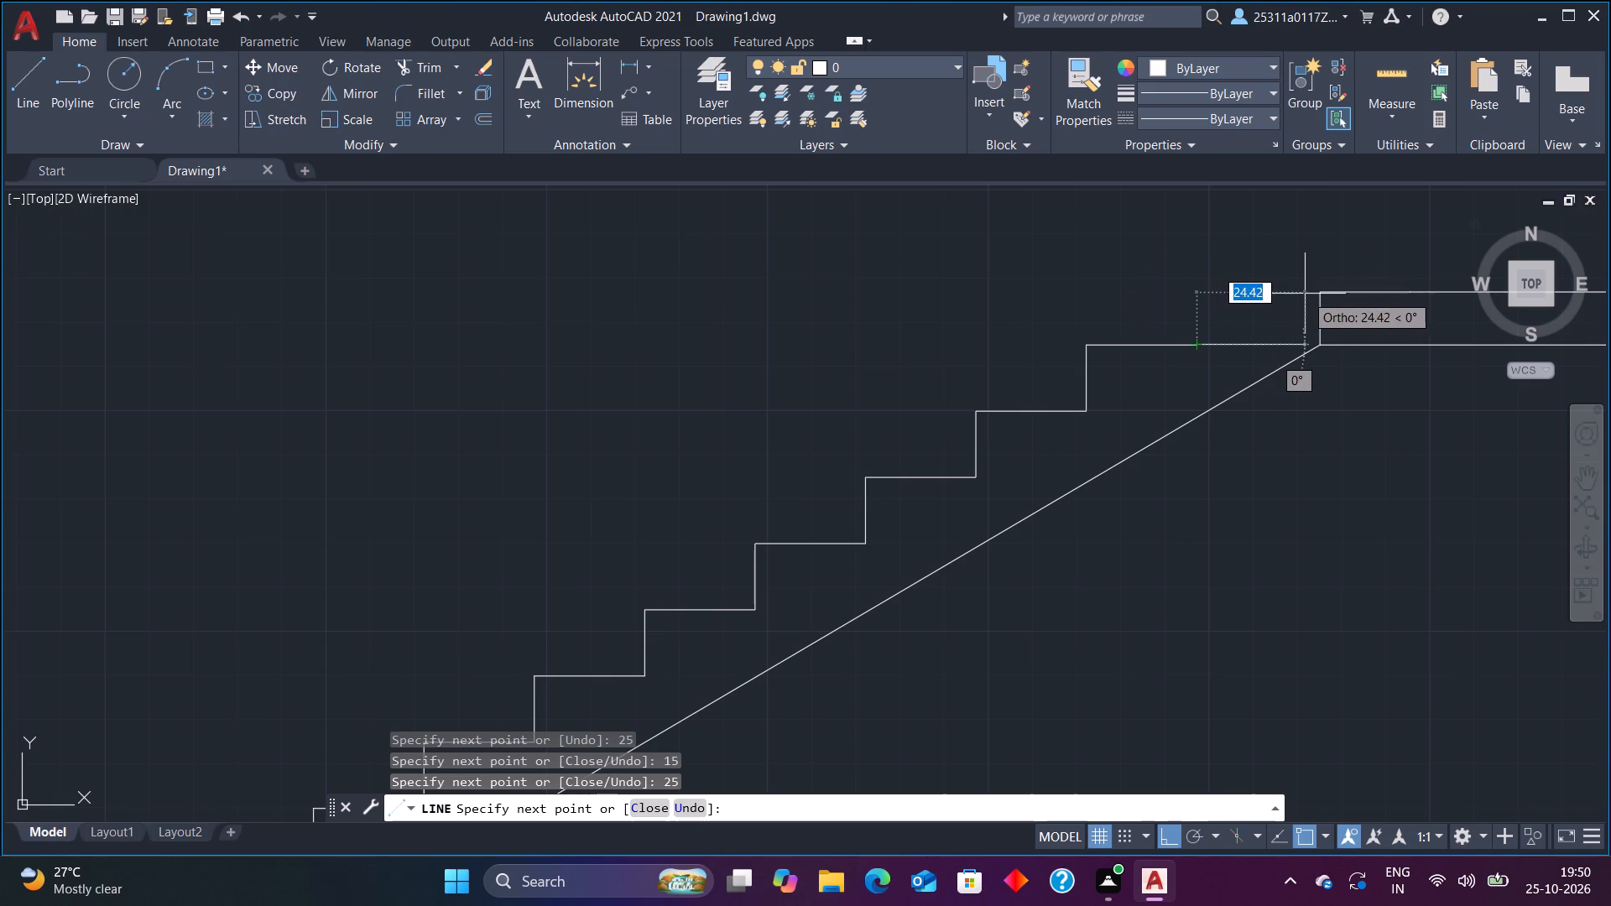
Draw the last riser 12 units up to the landing's top level, and join it across to the slab's front edge.
left_click(1196, 292)
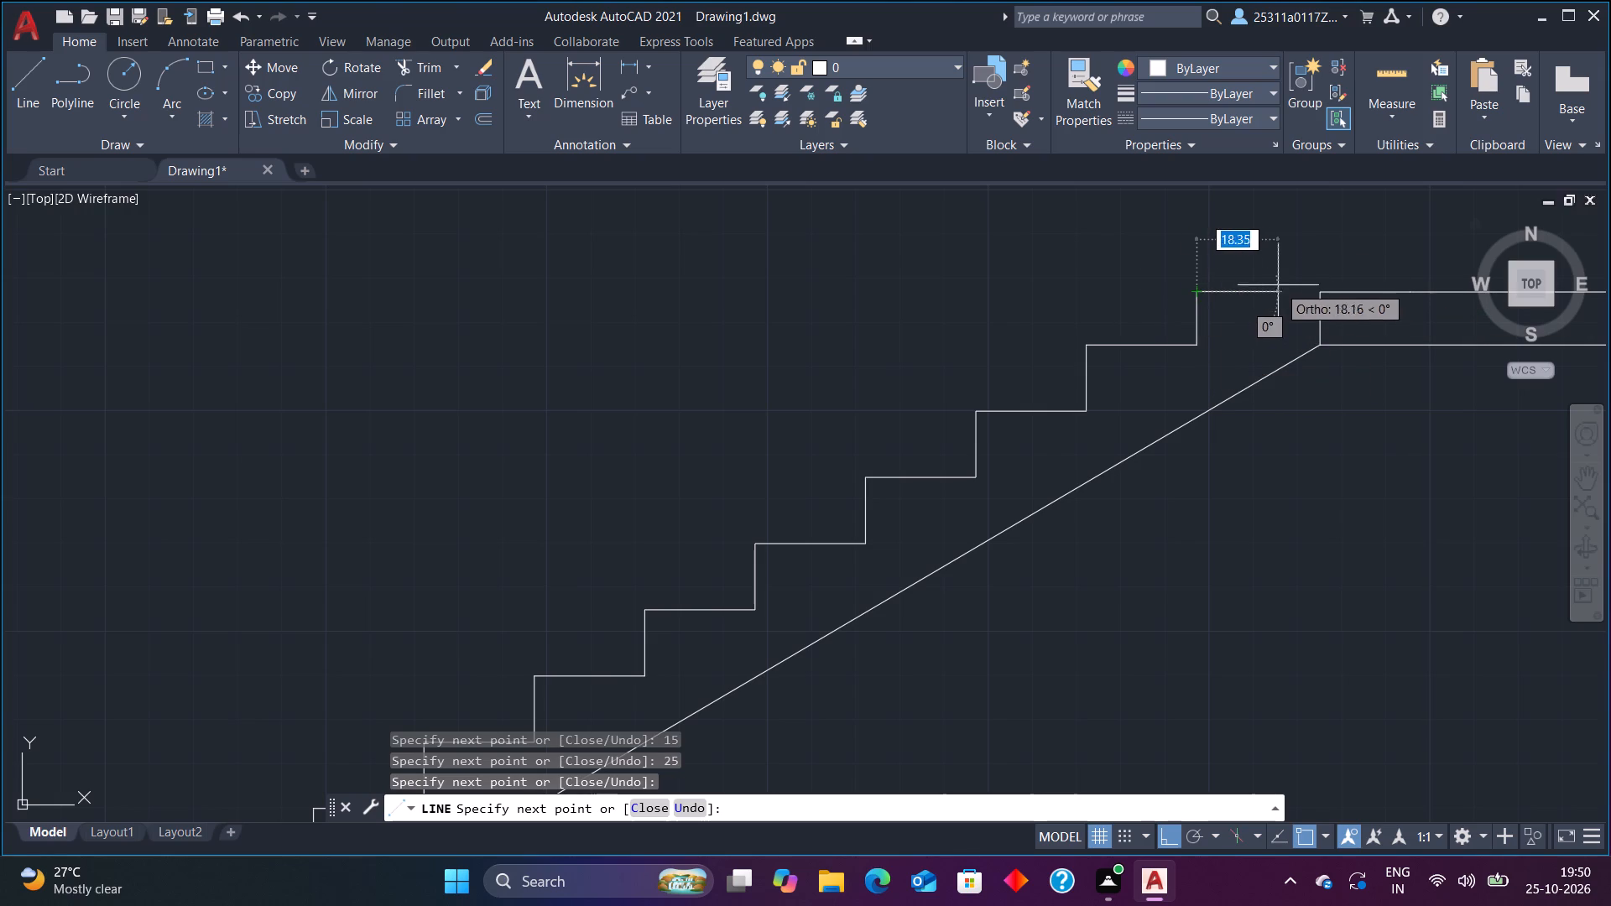
left_click(1316, 293)
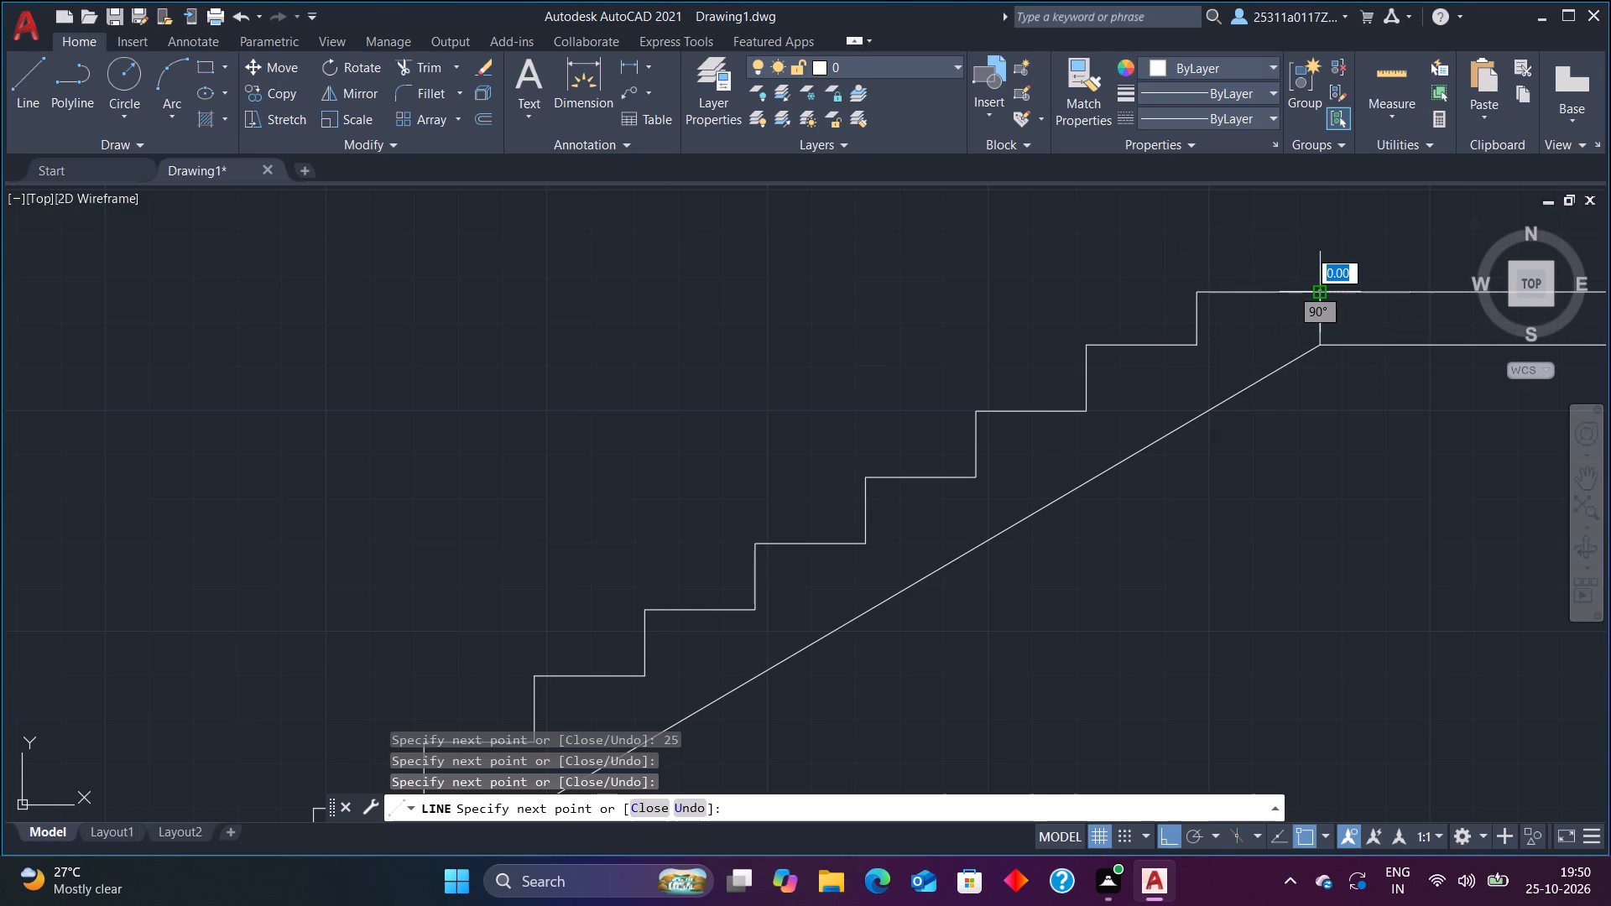
key("Escape")
Examine the lower flight and landing in the section against the stair plan below it.
scroll(1320, 546, "down", 3)
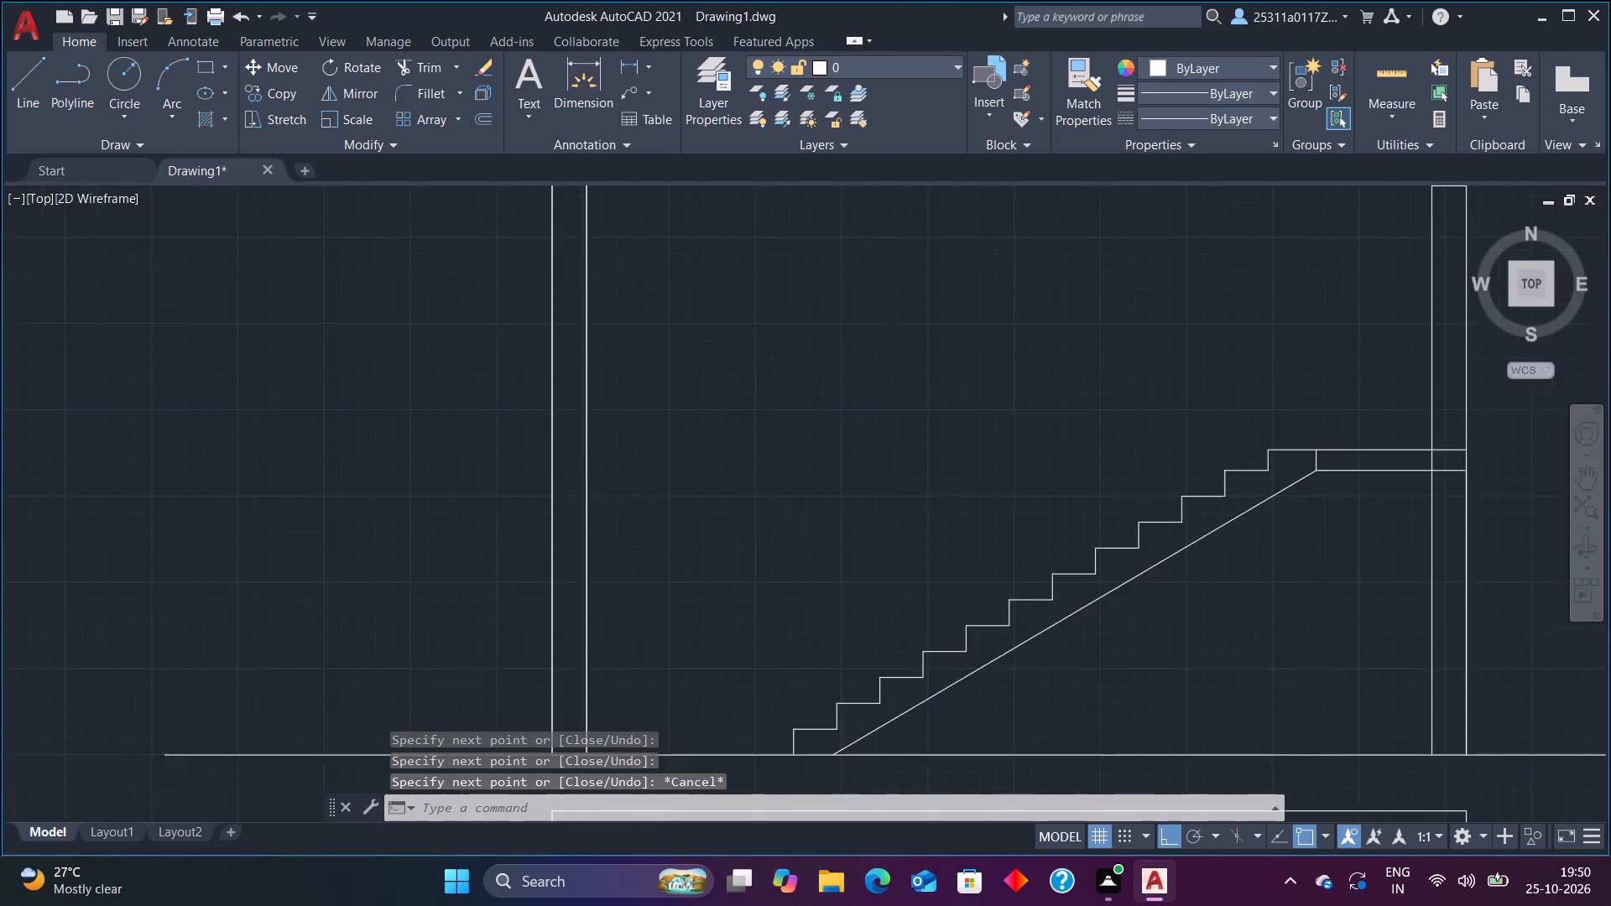
scroll(1301, 559, "down", 1)
scroll(1288, 596, "up", 1)
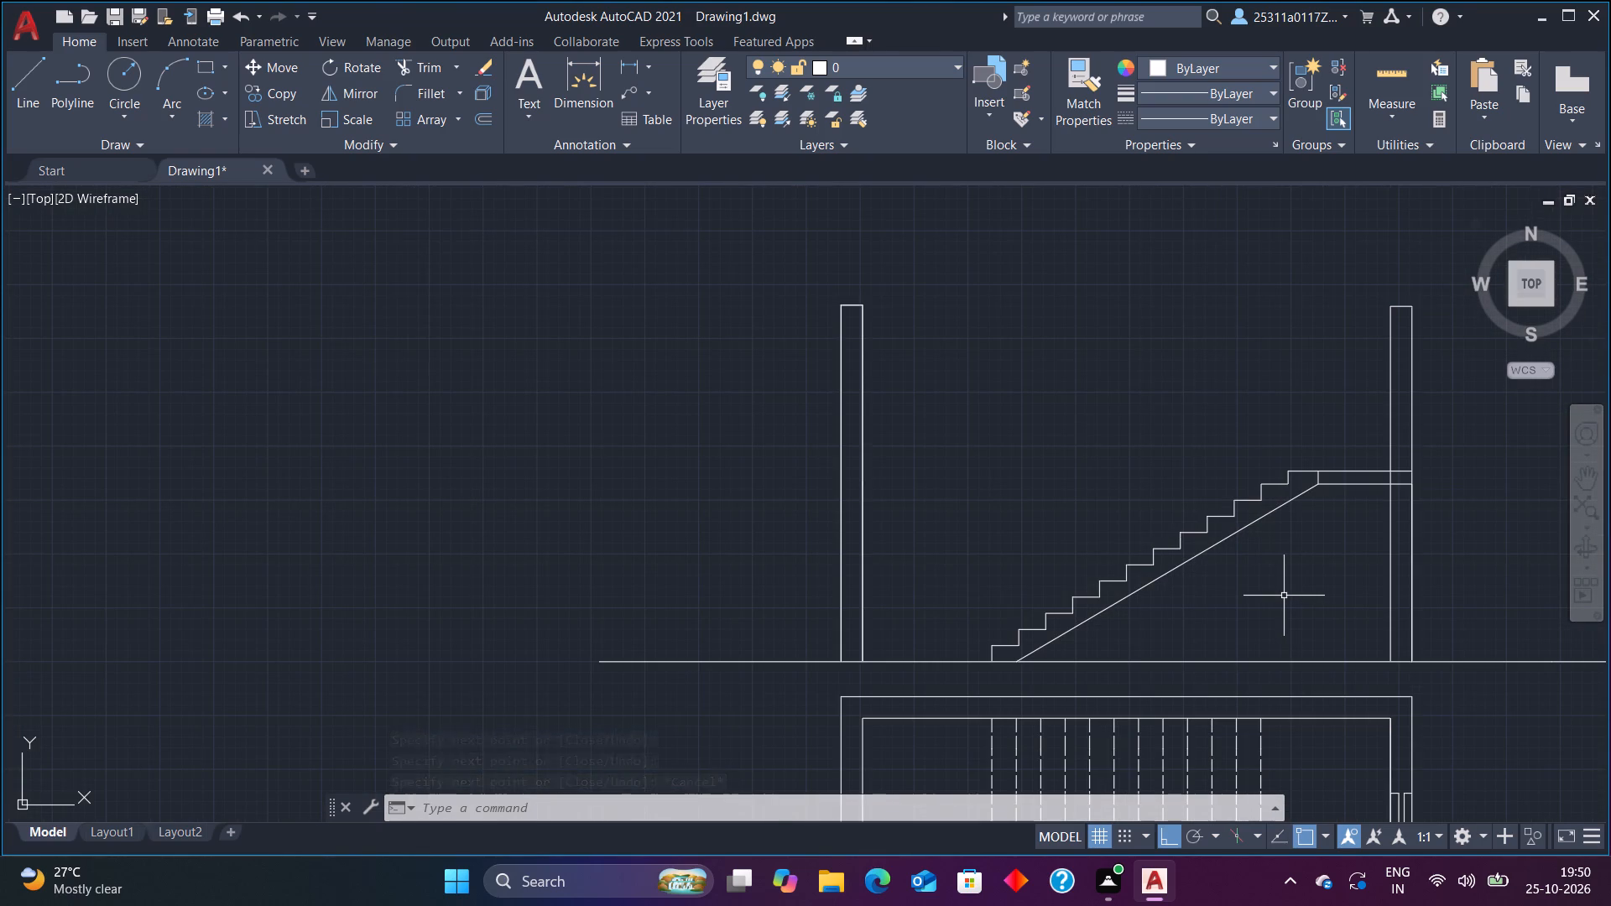
scroll(1284, 596, "down", 1)
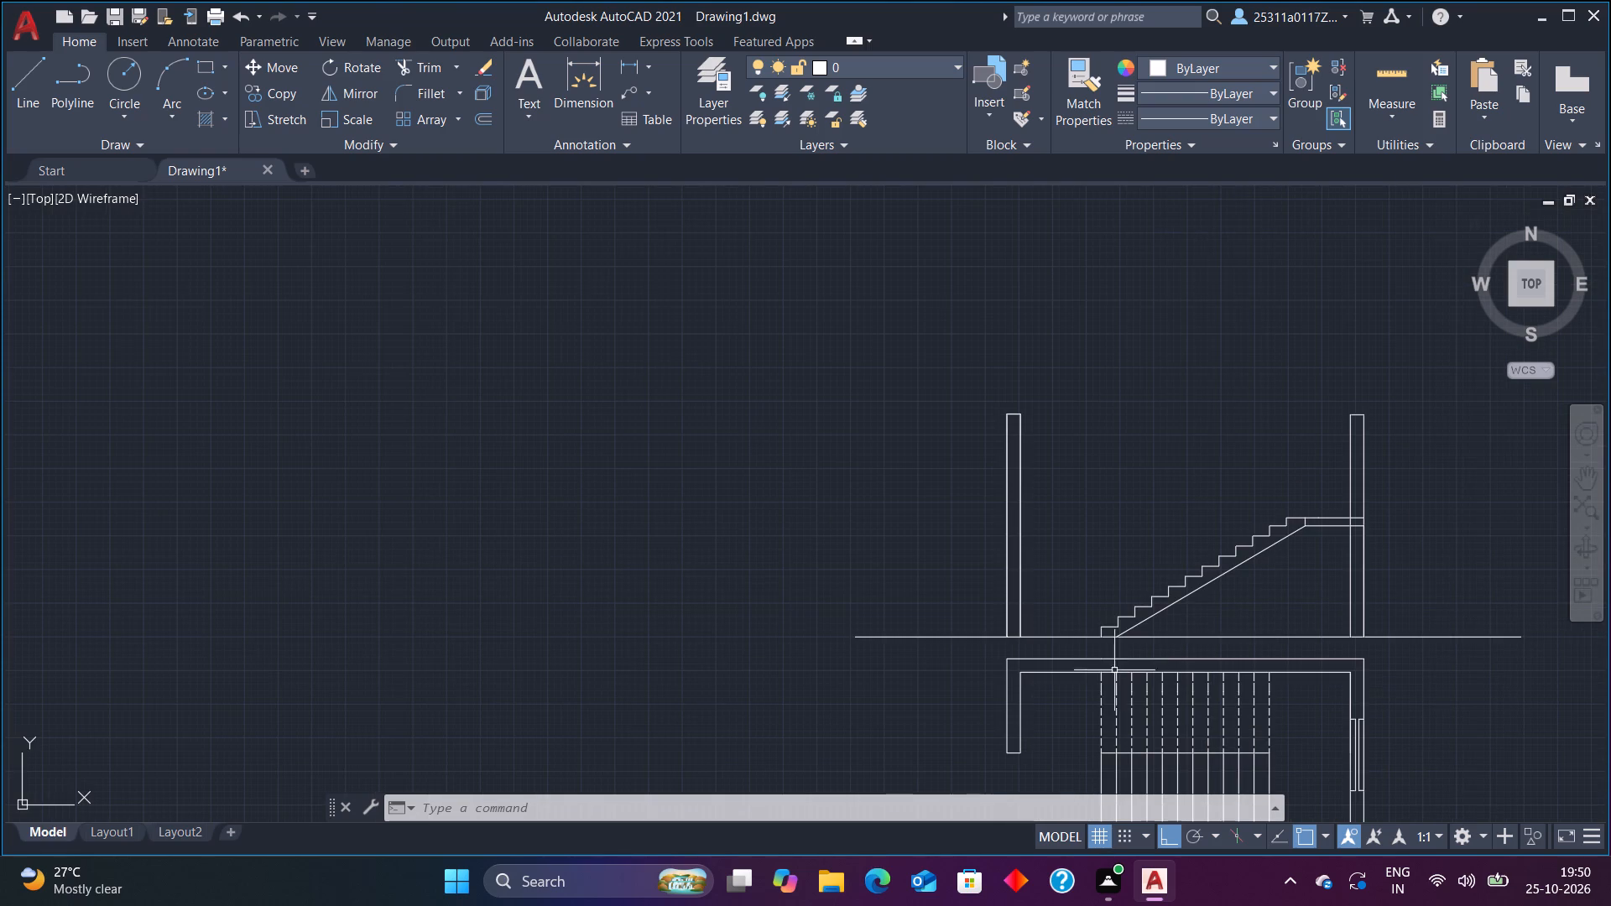
scroll(1106, 666, "up", 1)
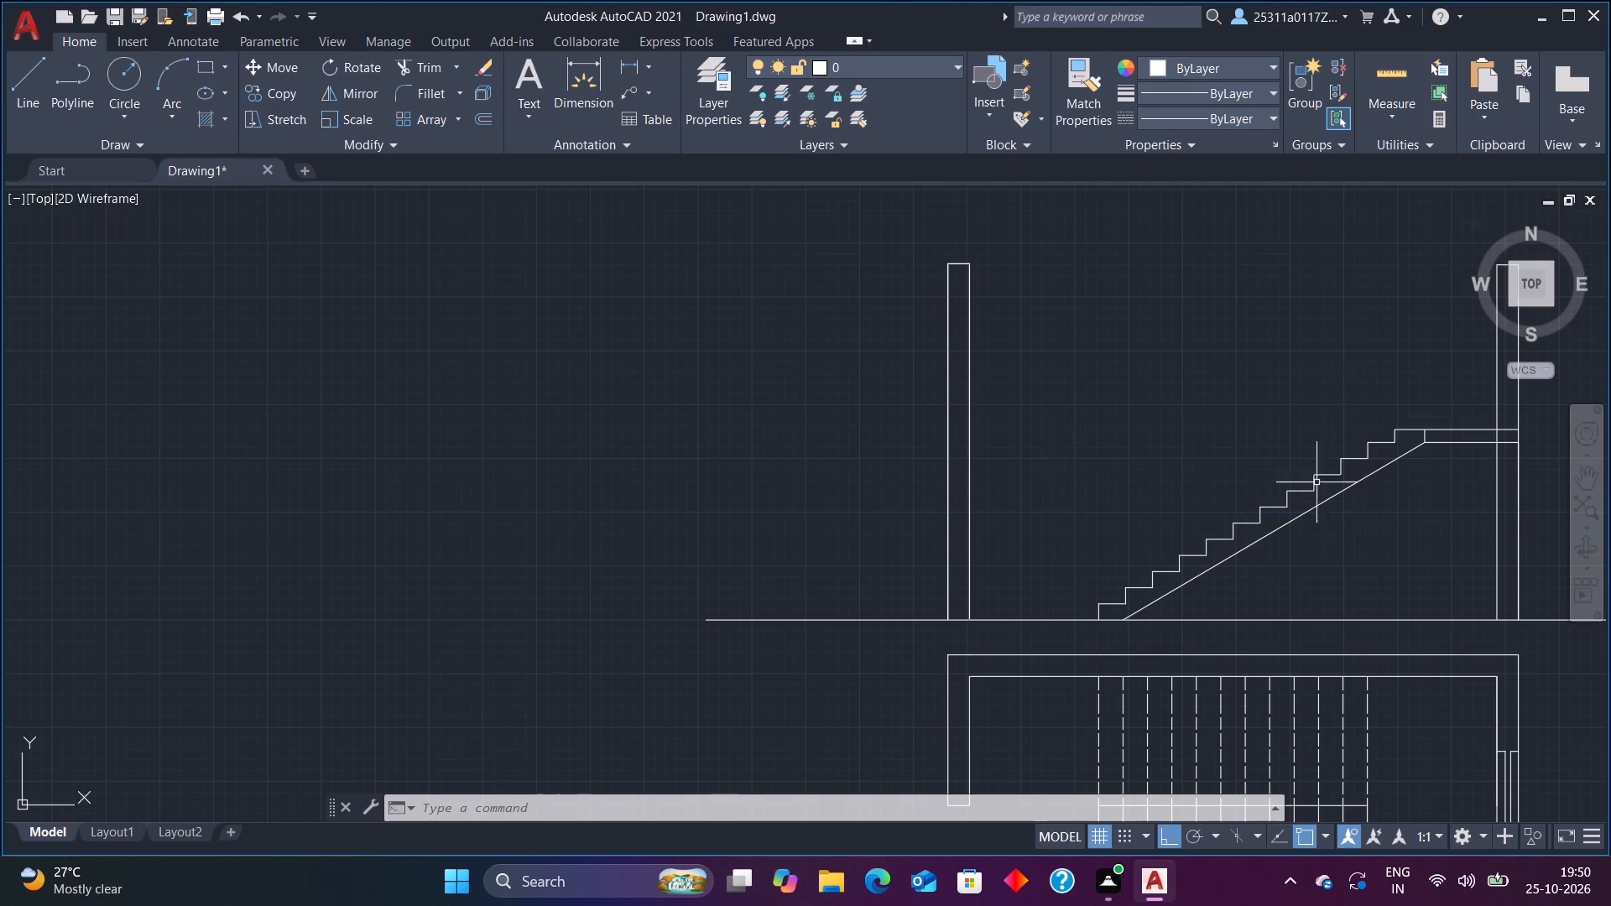
scroll(1414, 437, "up", 1)
scroll(1414, 437, "down", 1)
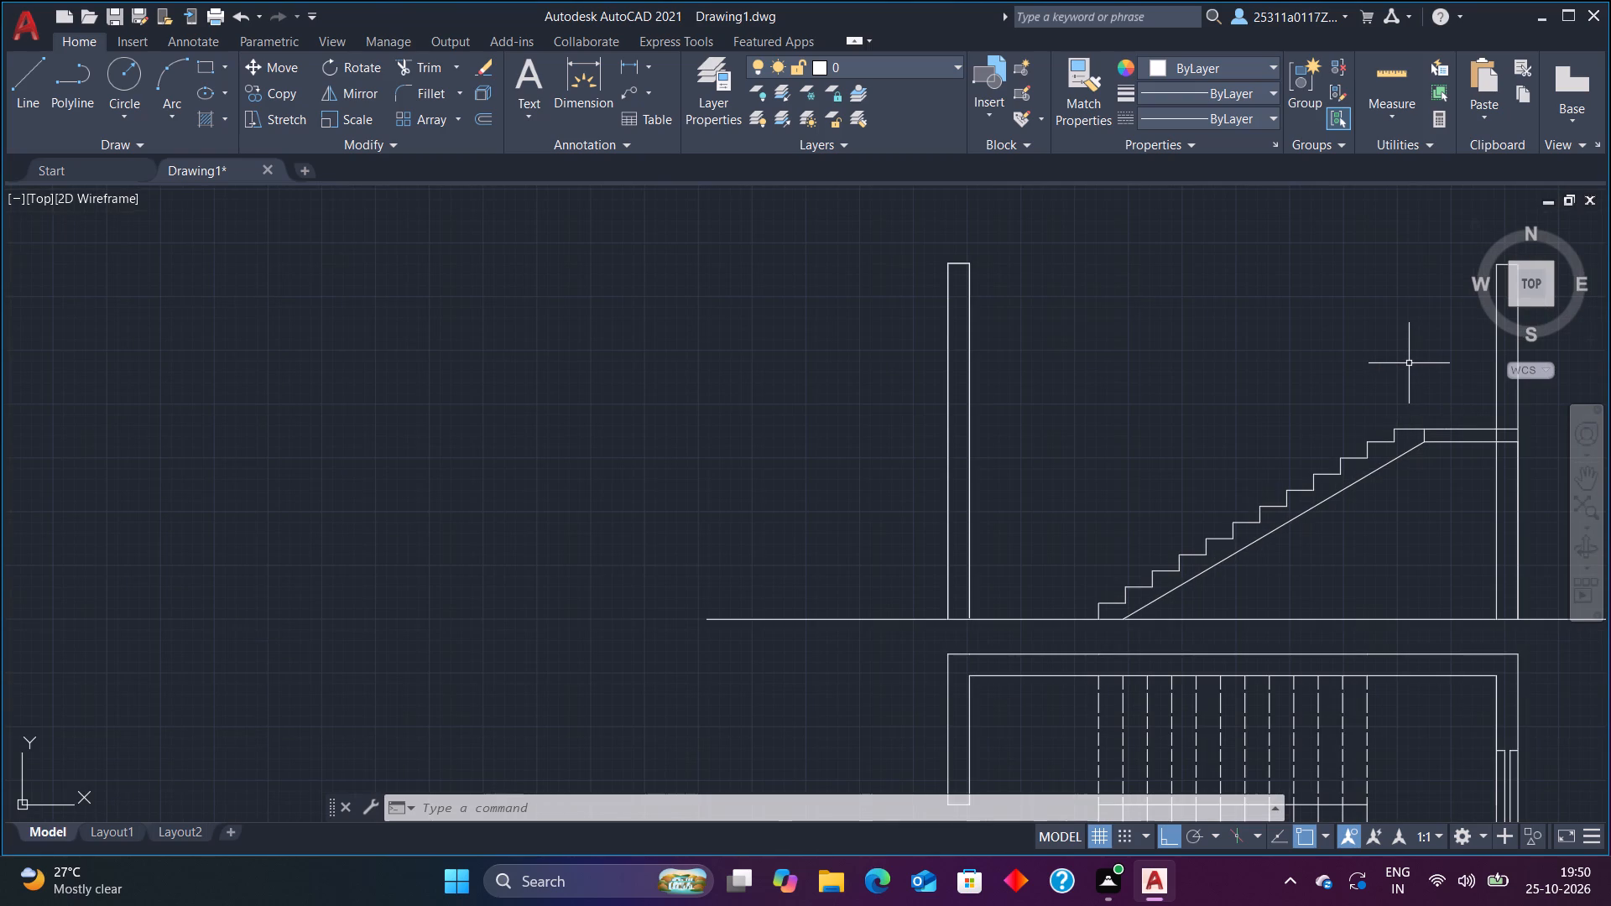
scroll(1365, 363, "down", 1)
scroll(1365, 363, "up", 2)
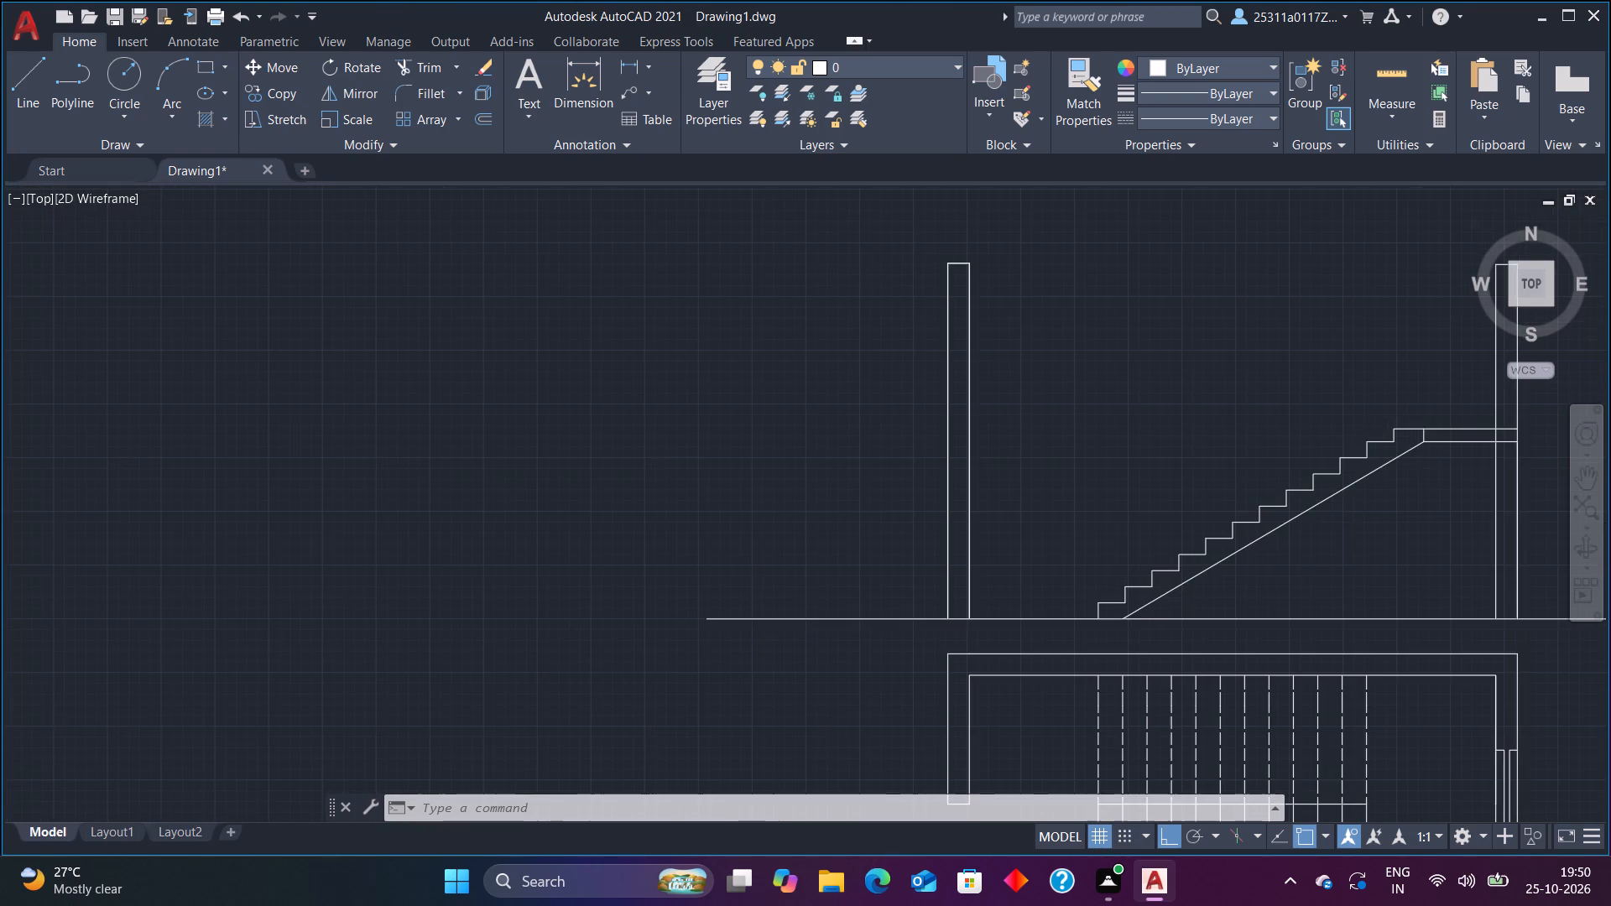
With Ortho off, draw a sloping line about 428 units long from the foot of the last riser to the left wall's inner top corner.
left_click(34, 97)
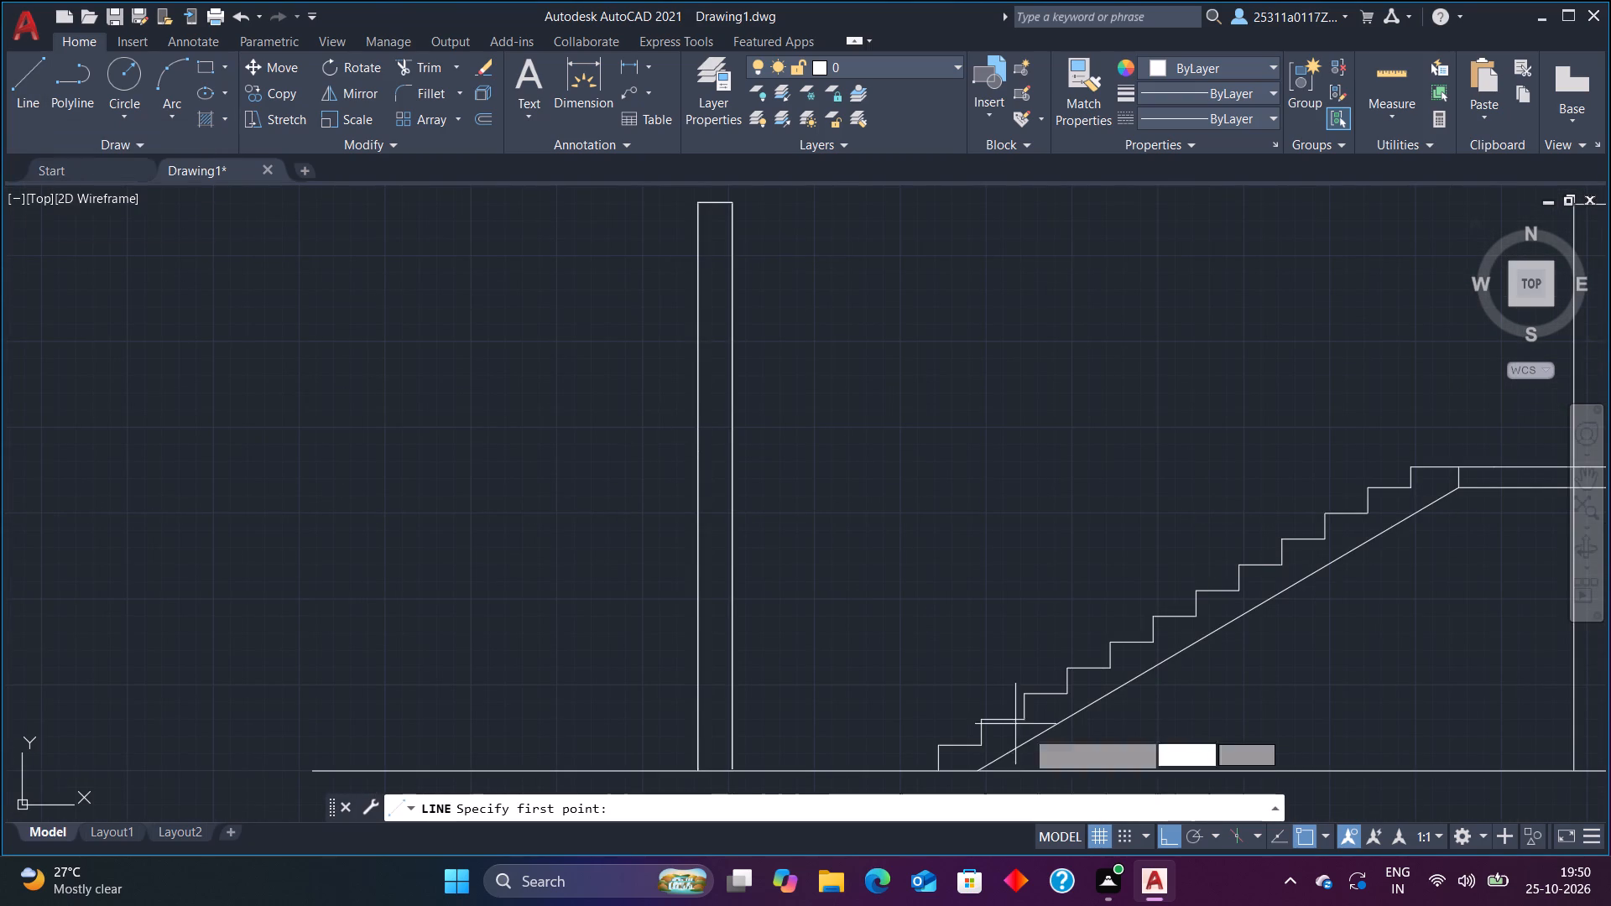
left_click(1413, 492)
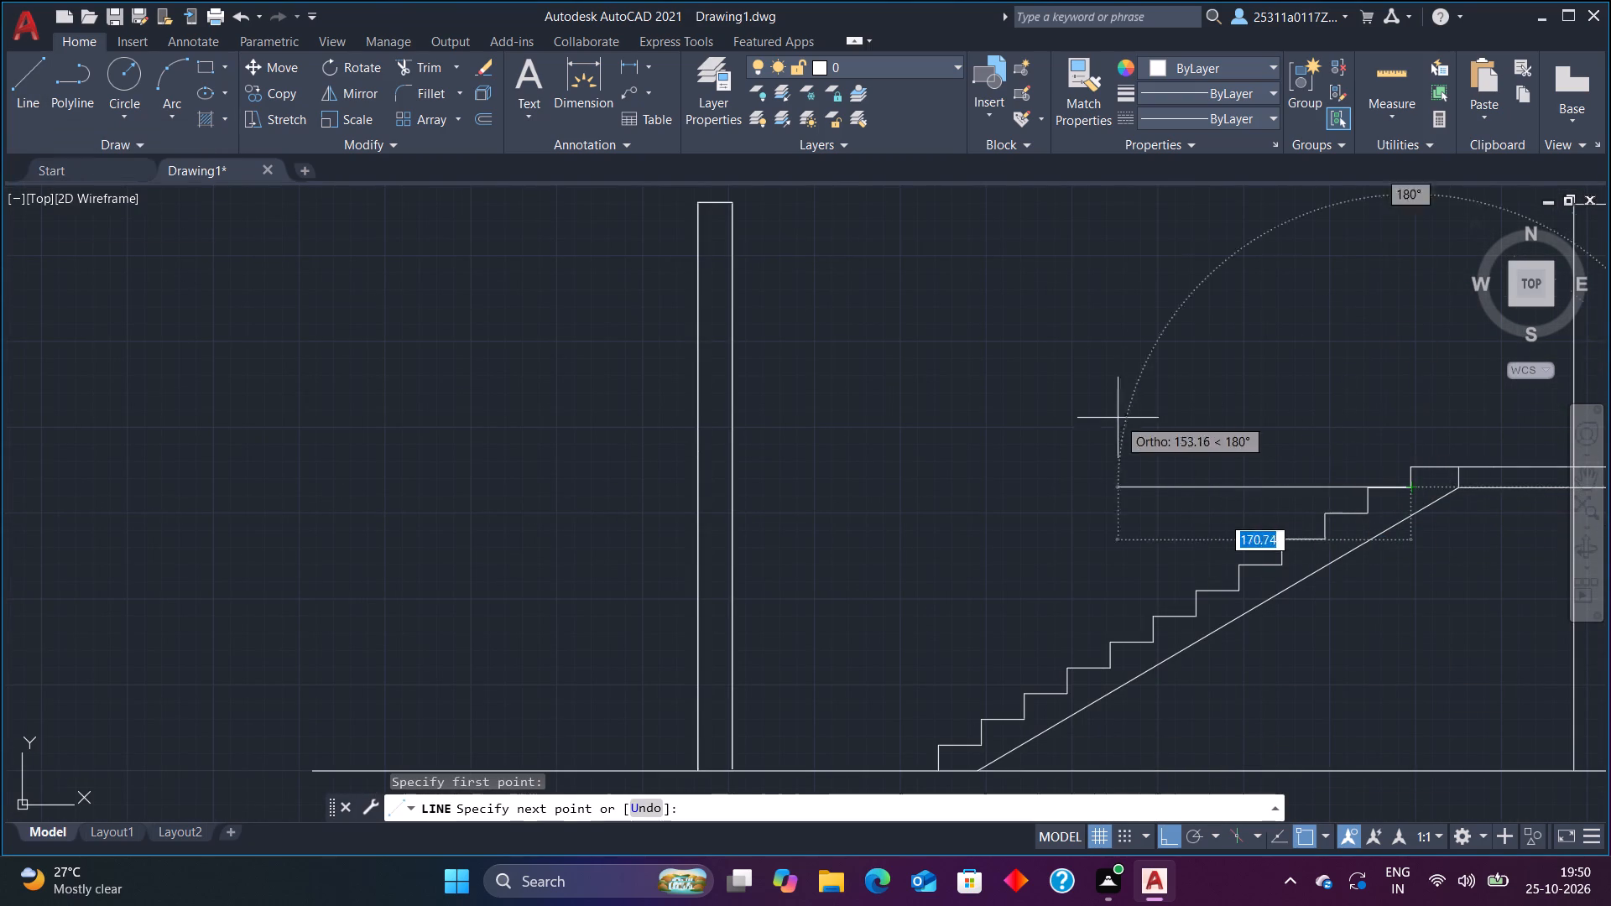
left_click(1176, 841)
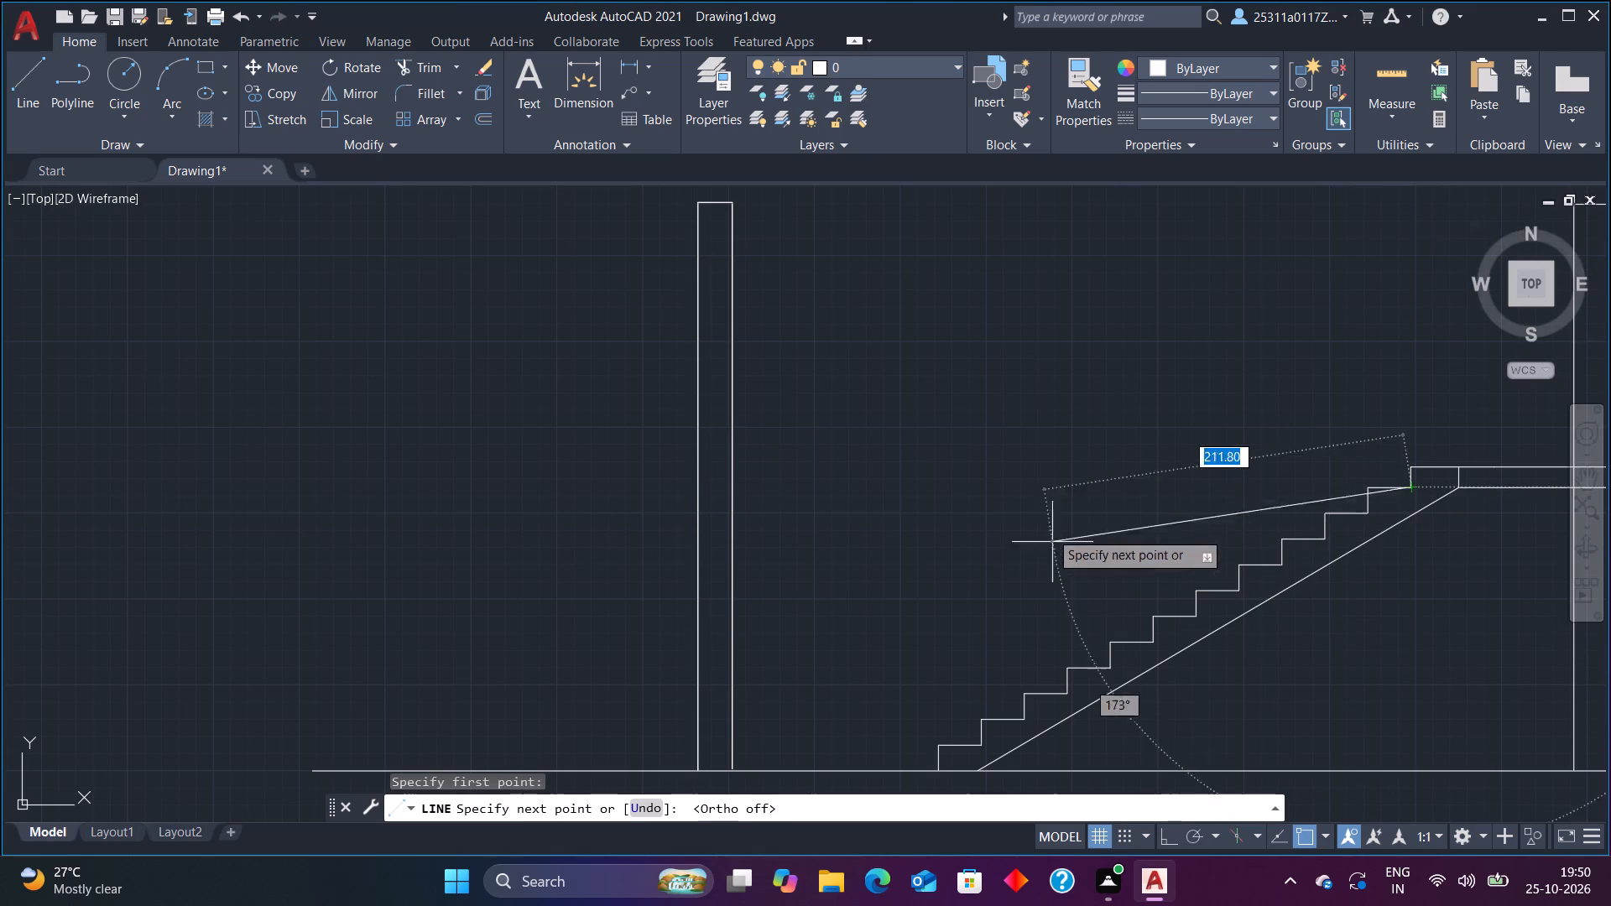
left_click(727, 205)
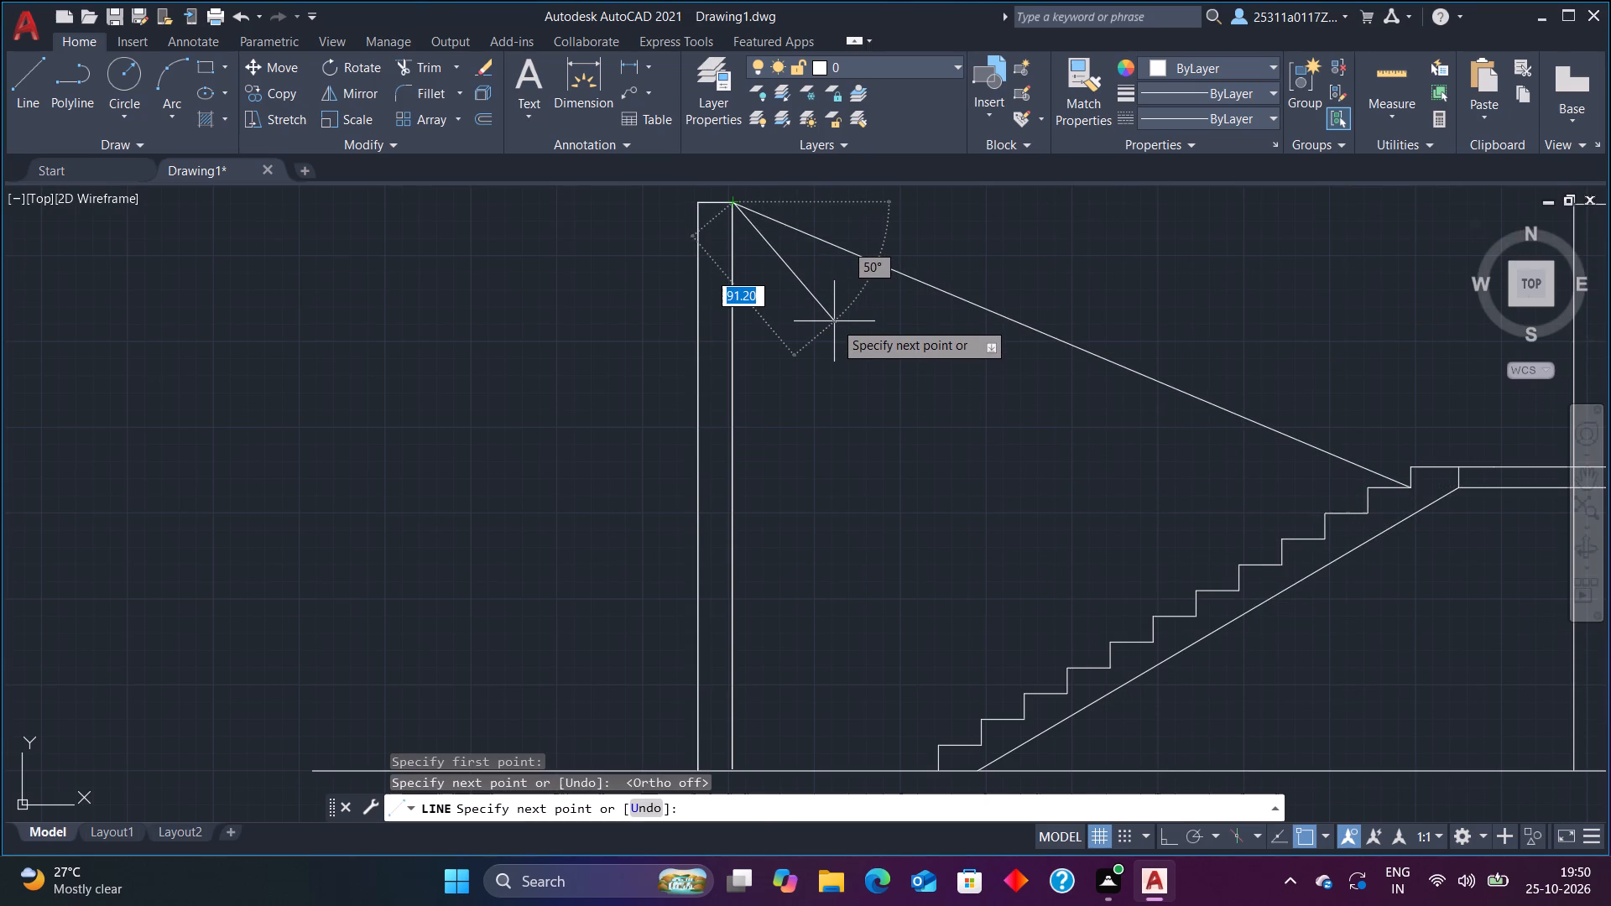
key("Escape")
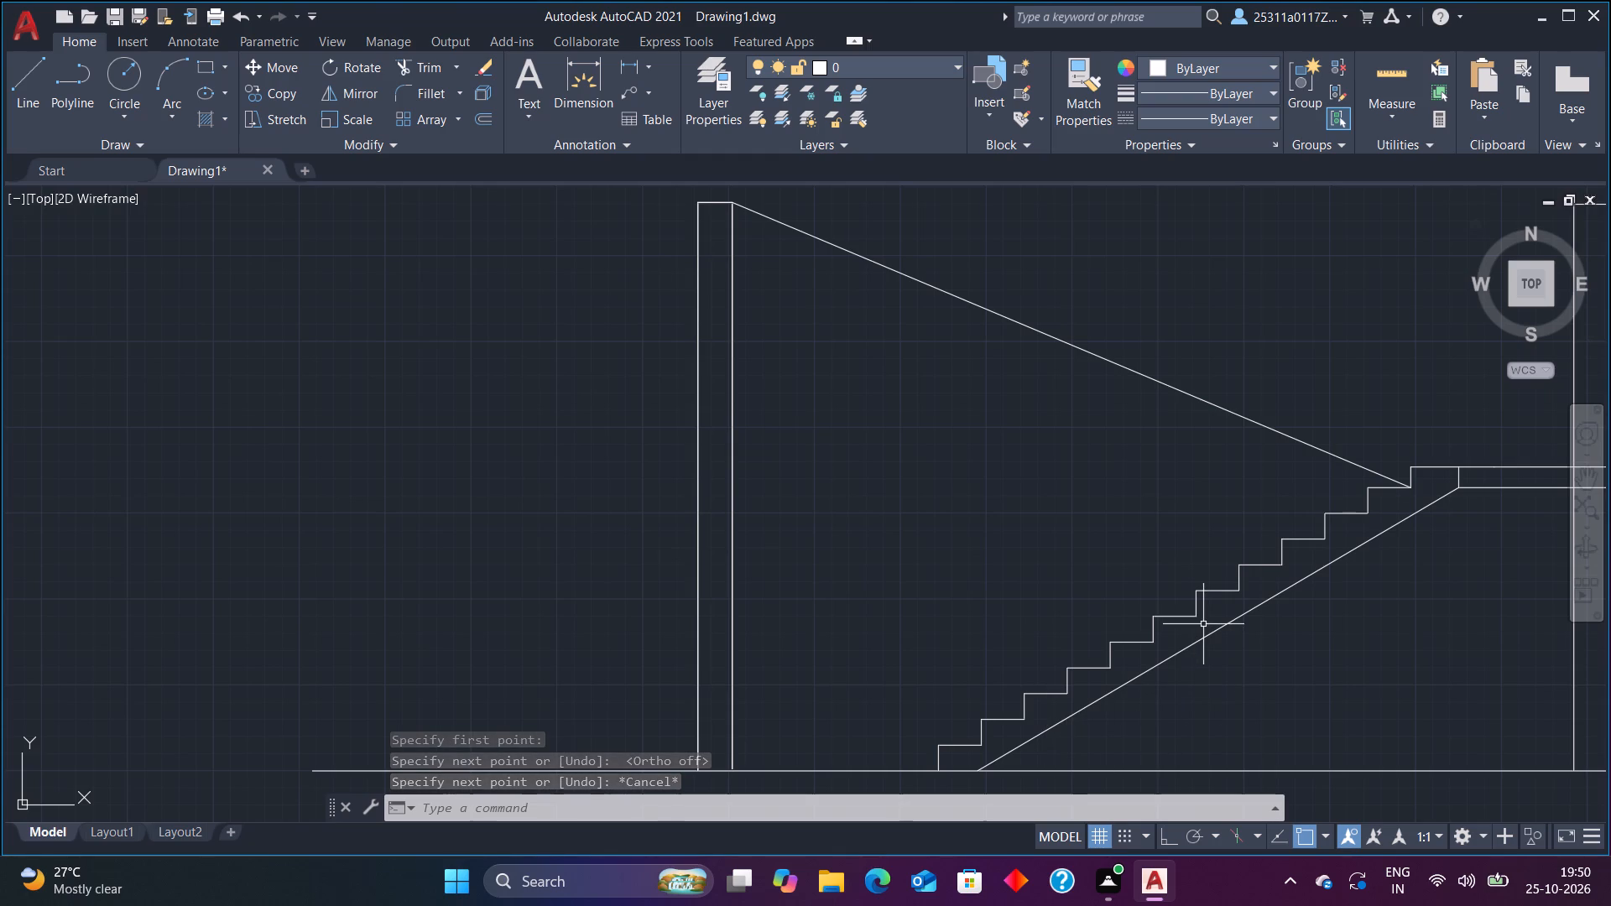
With Ortho on, draw three upper-flight steps from the foot of the last riser toward the left wall, with 15-unit risers and 25-unit treads.
scroll(1220, 488, "down", 2)
scroll(1290, 540, "up", 1)
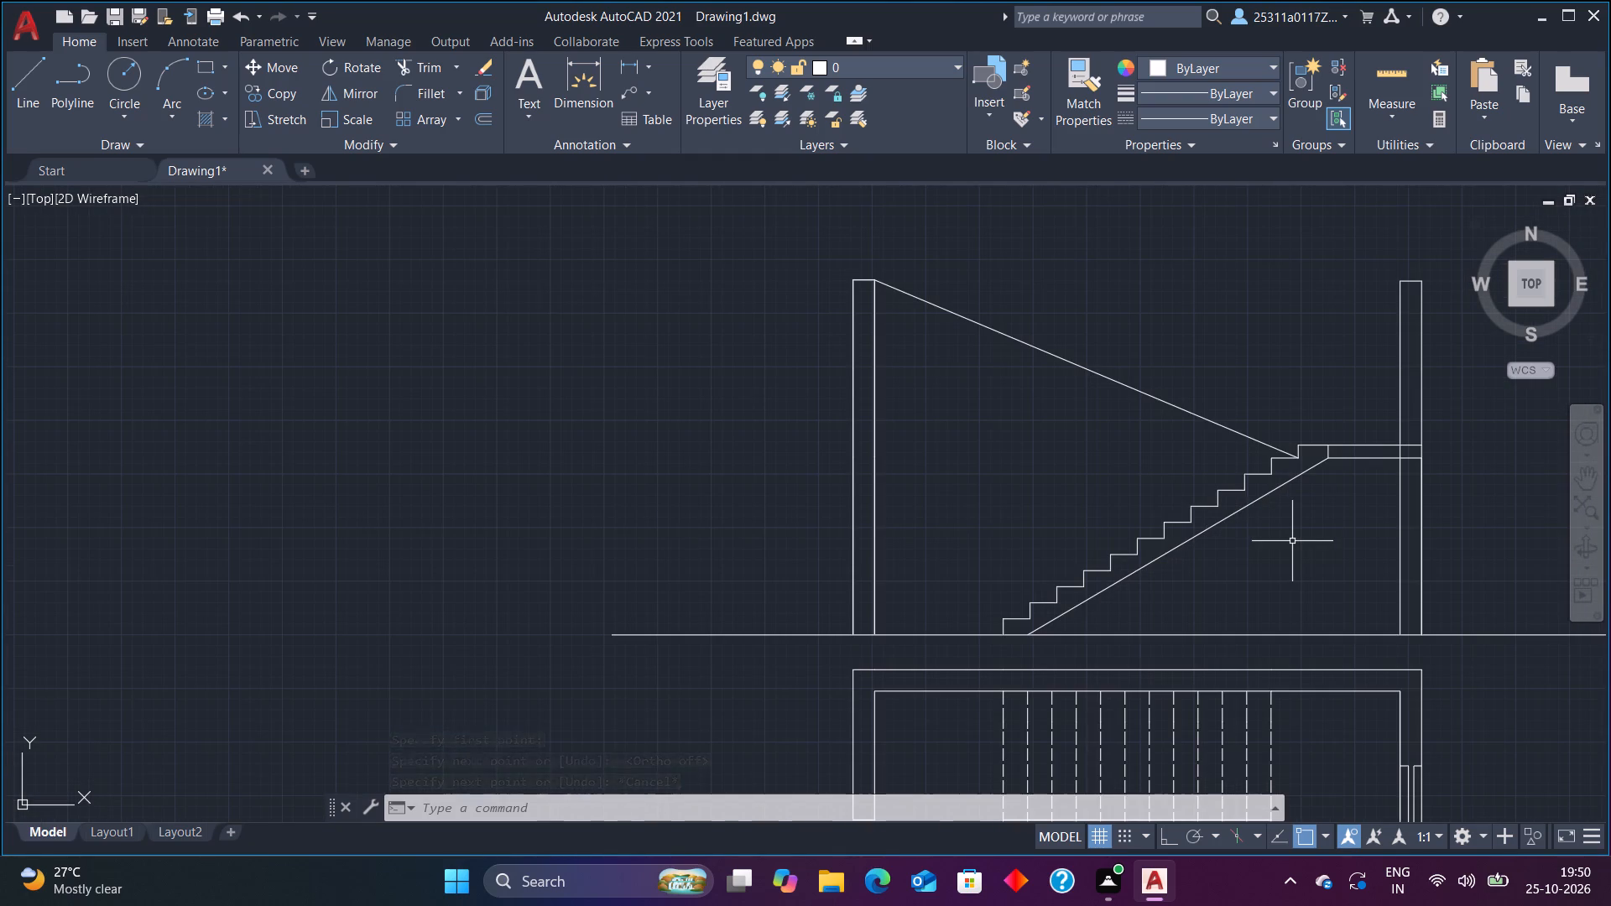
left_click(27, 78)
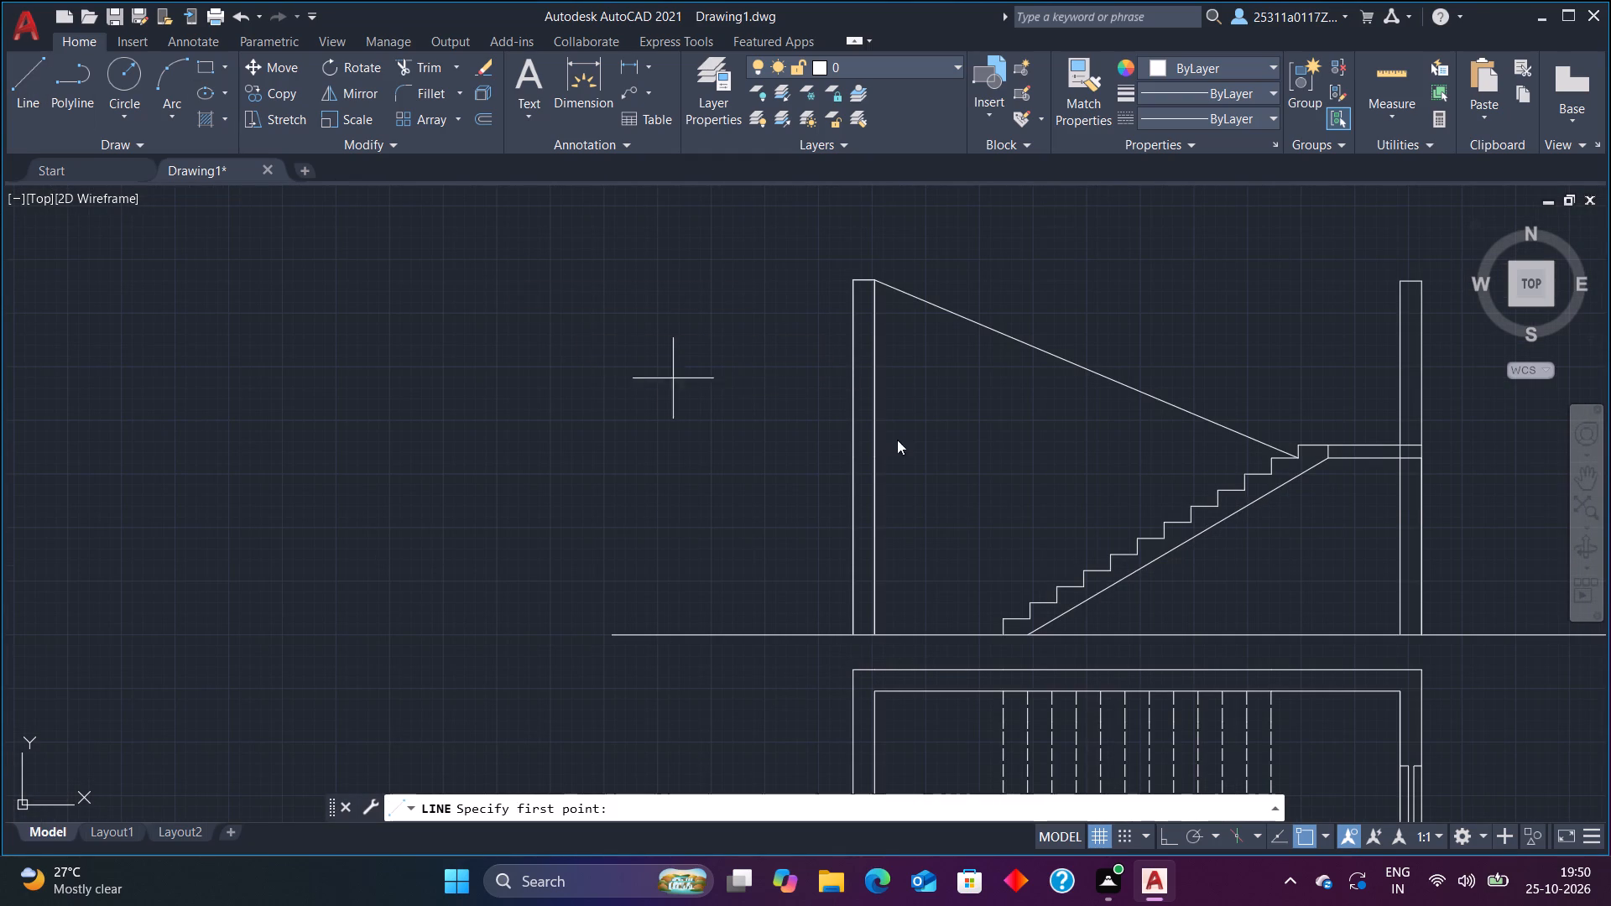
left_click(1169, 840)
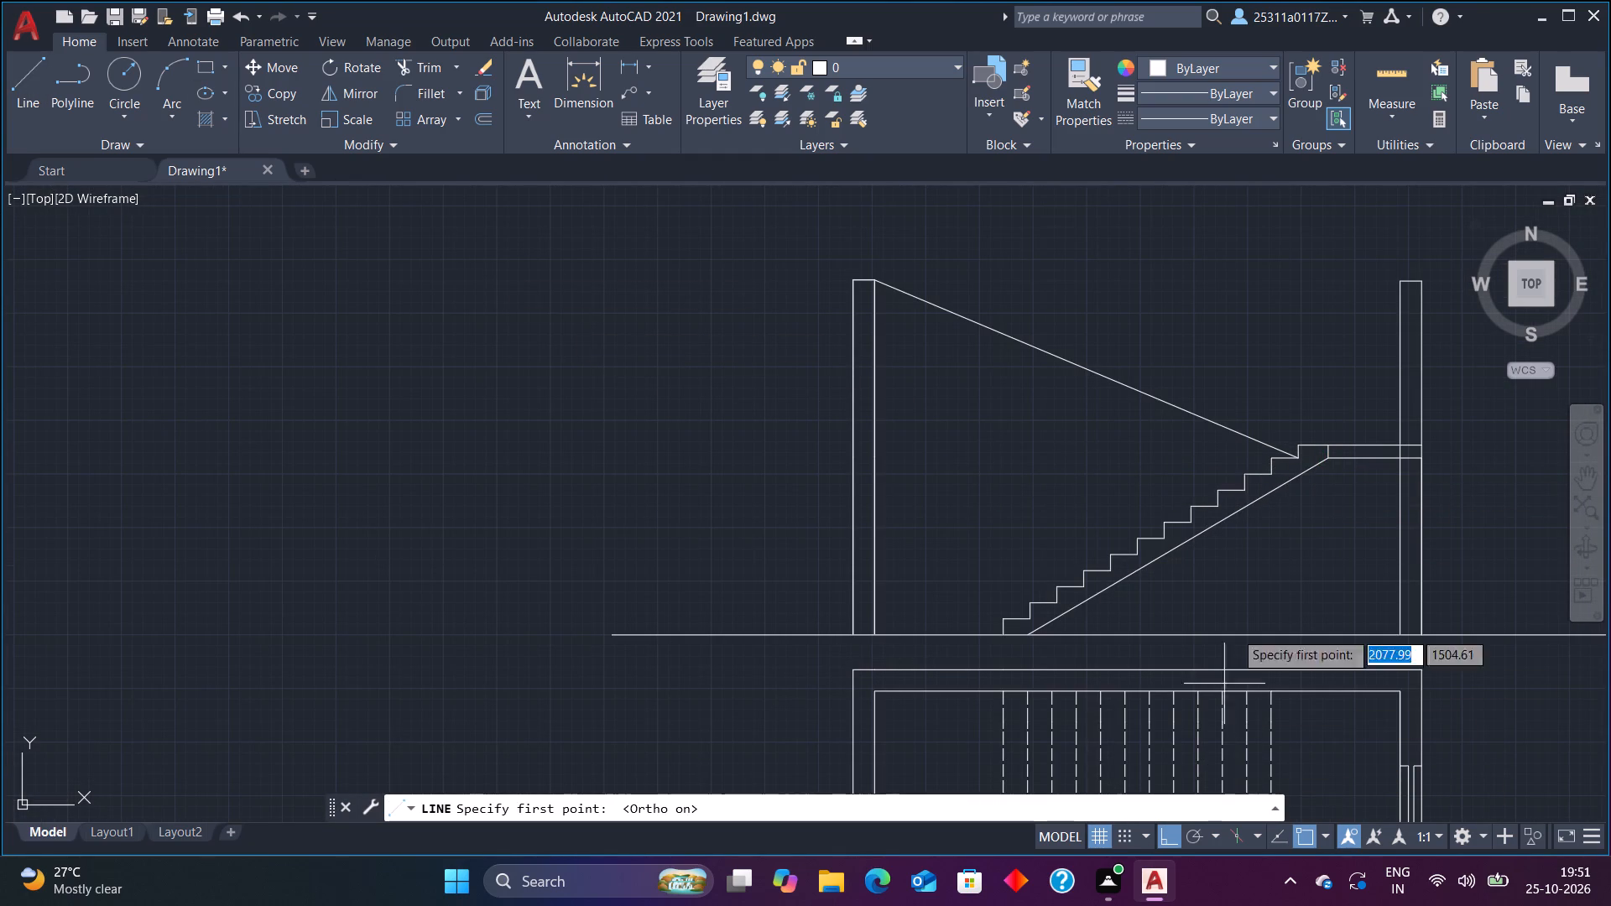
scroll(1325, 492, "up", 2)
left_click_drag(1258, 402, 1257, 394)
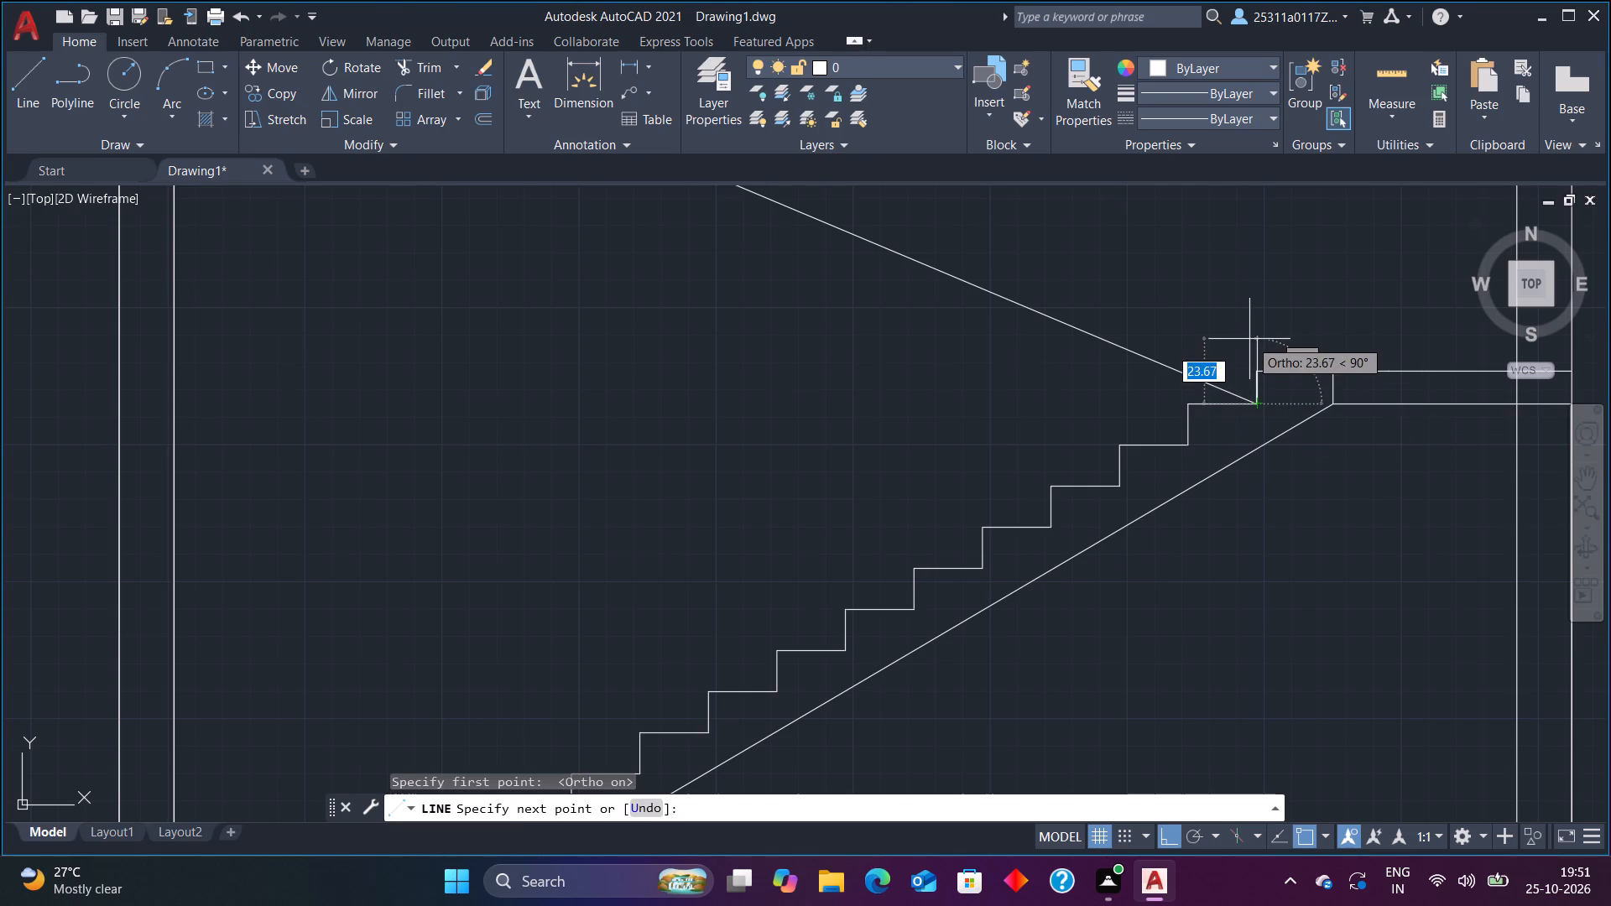
type("15")
key("Return")
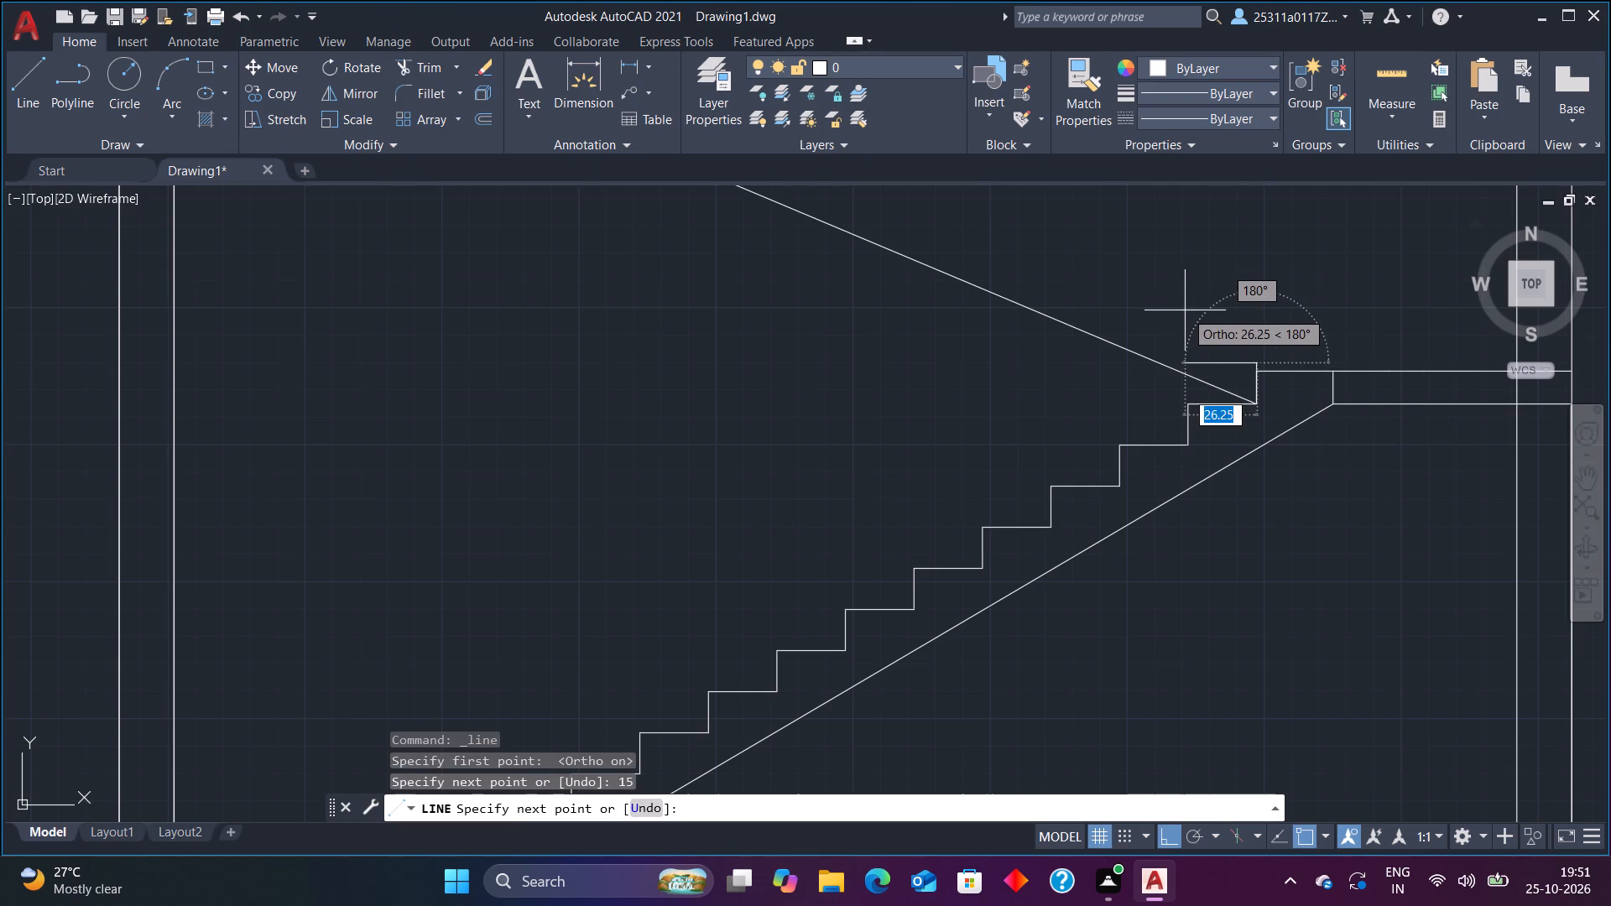
type("25")
key("Return")
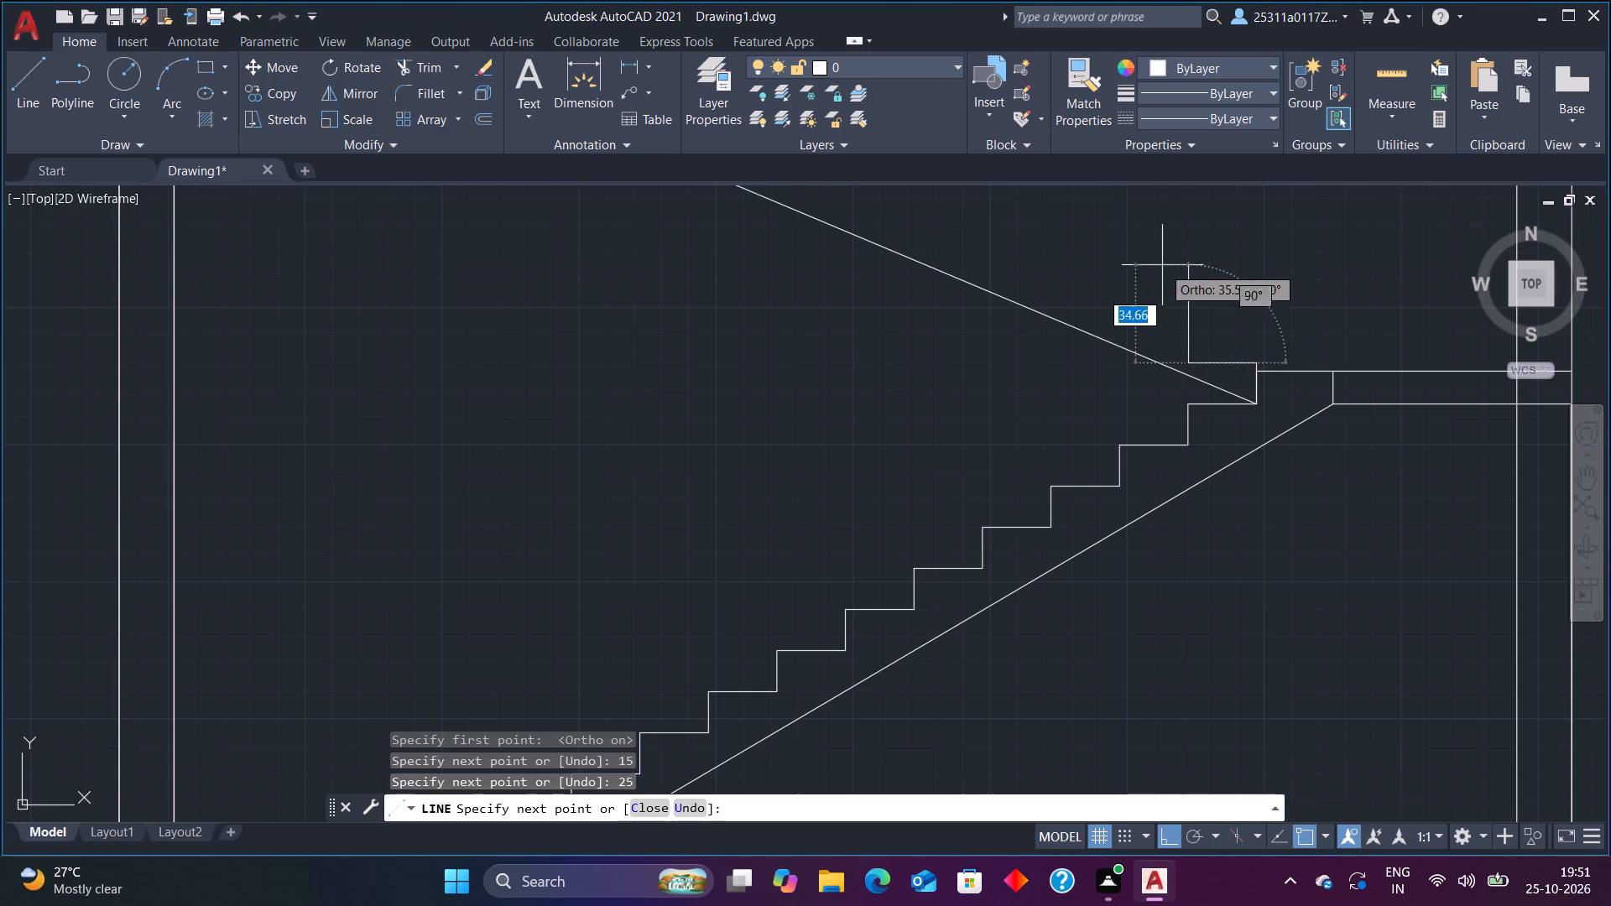
type("15")
key("Return")
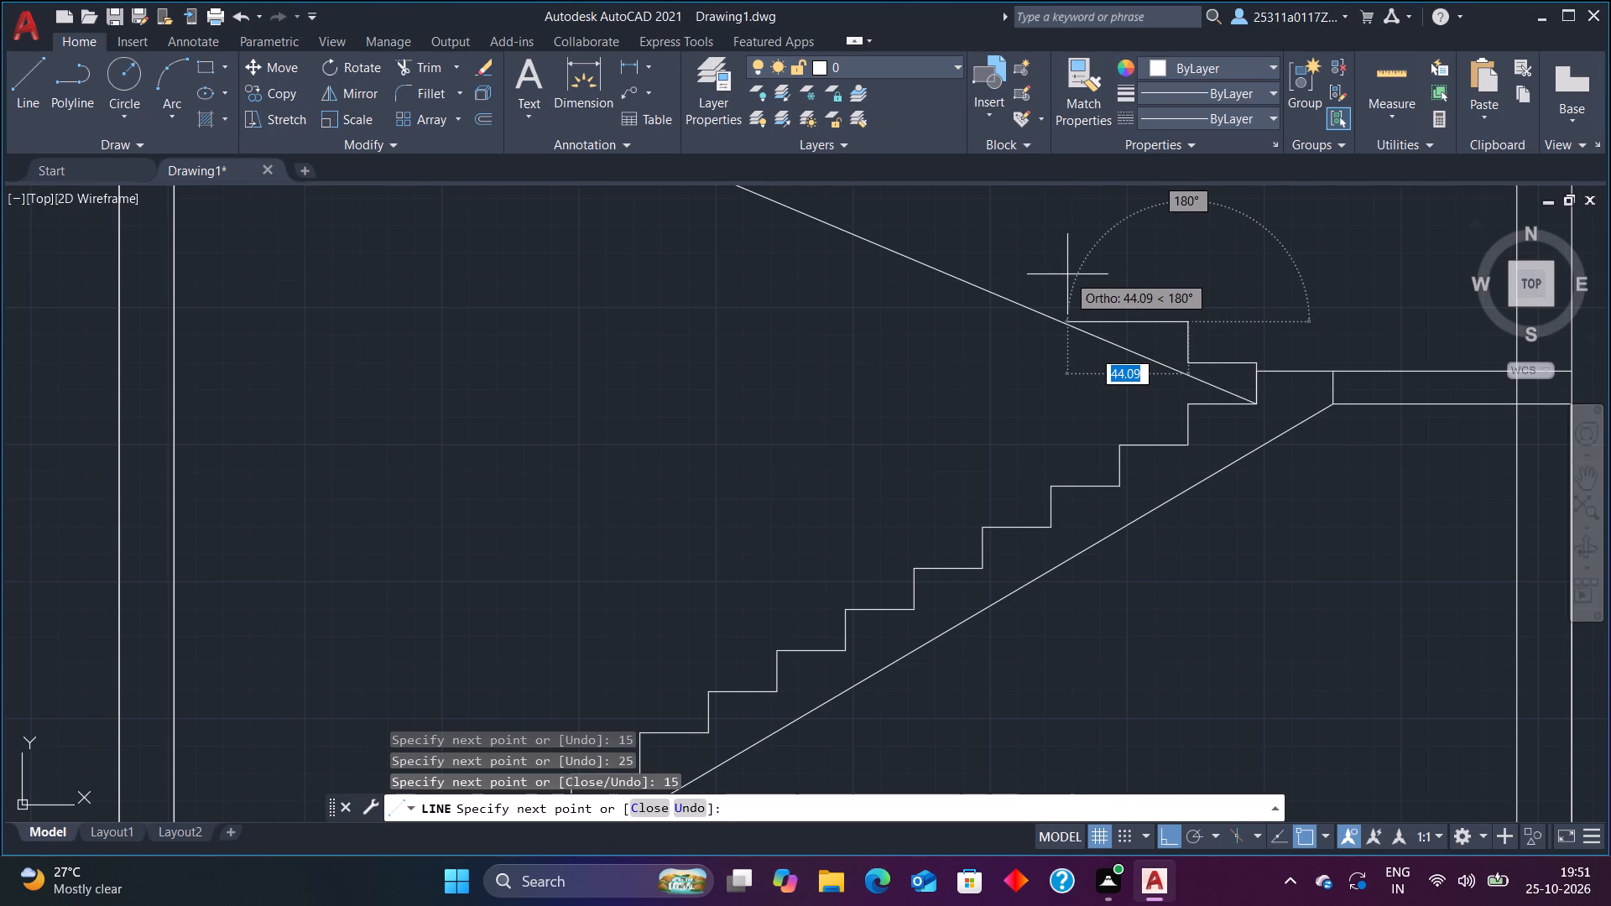
type("25")
key("Return")
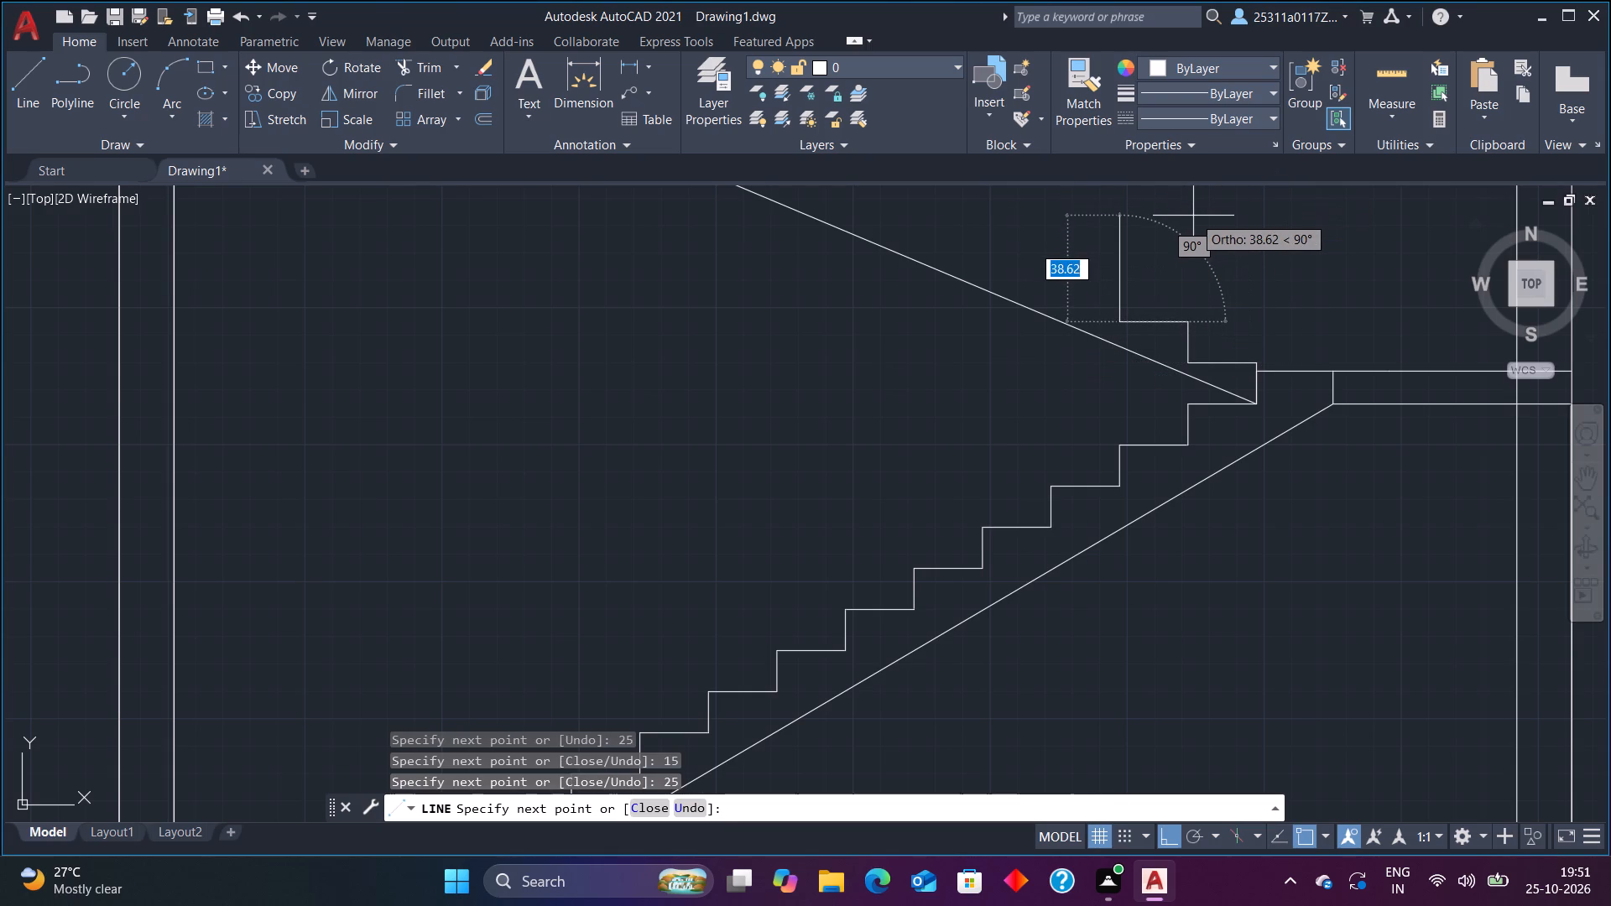
type("15")
key("Return")
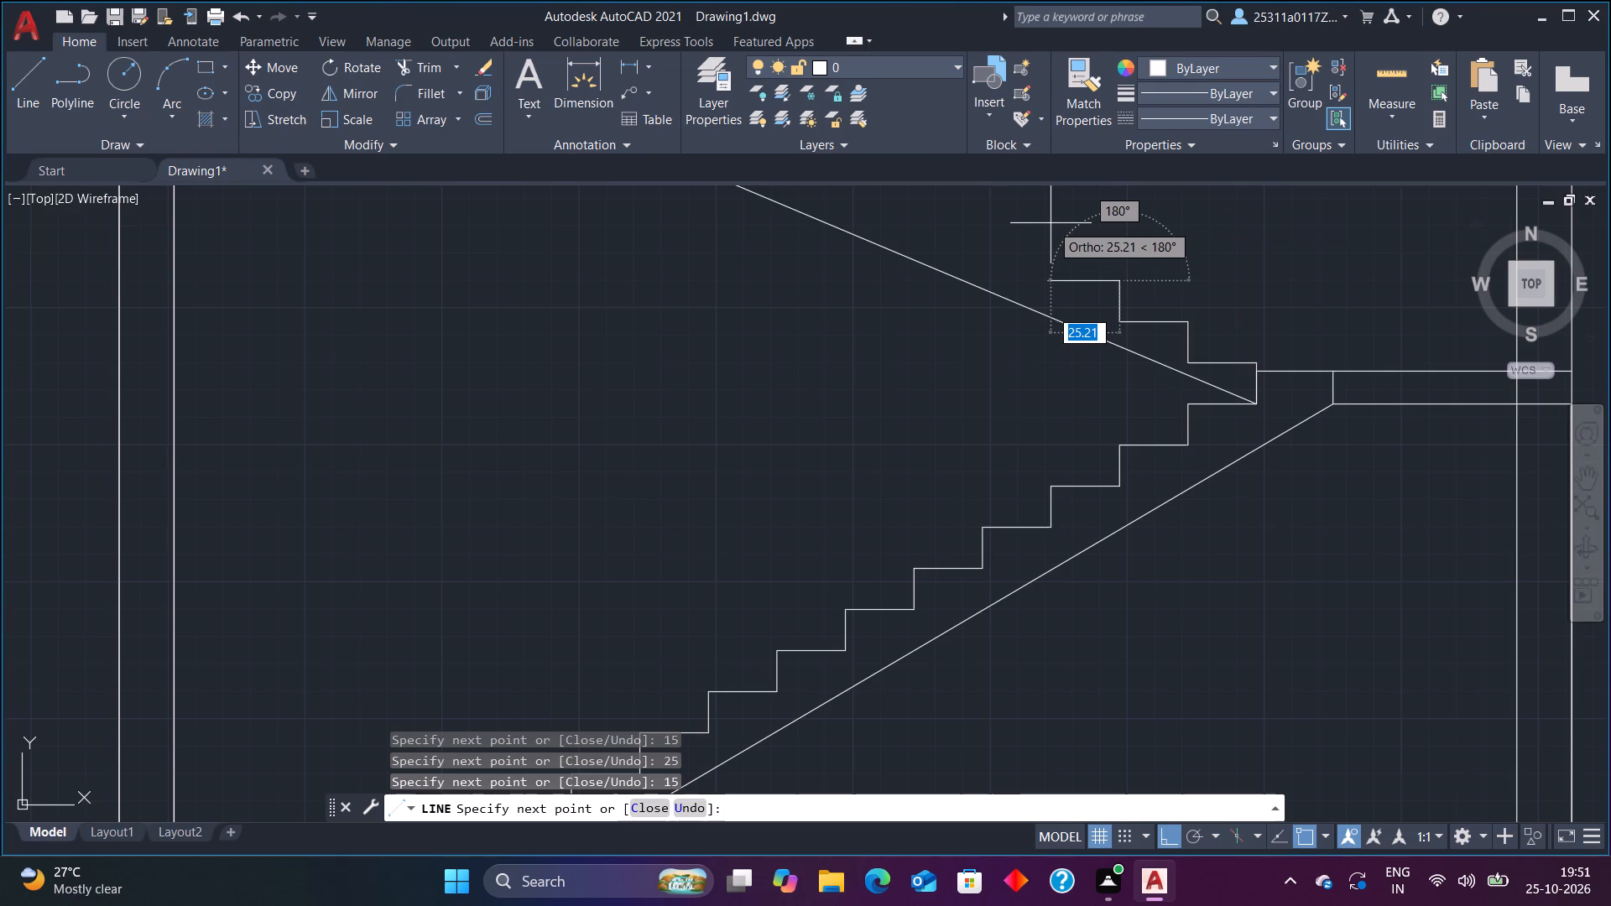
type("25")
key("Return")
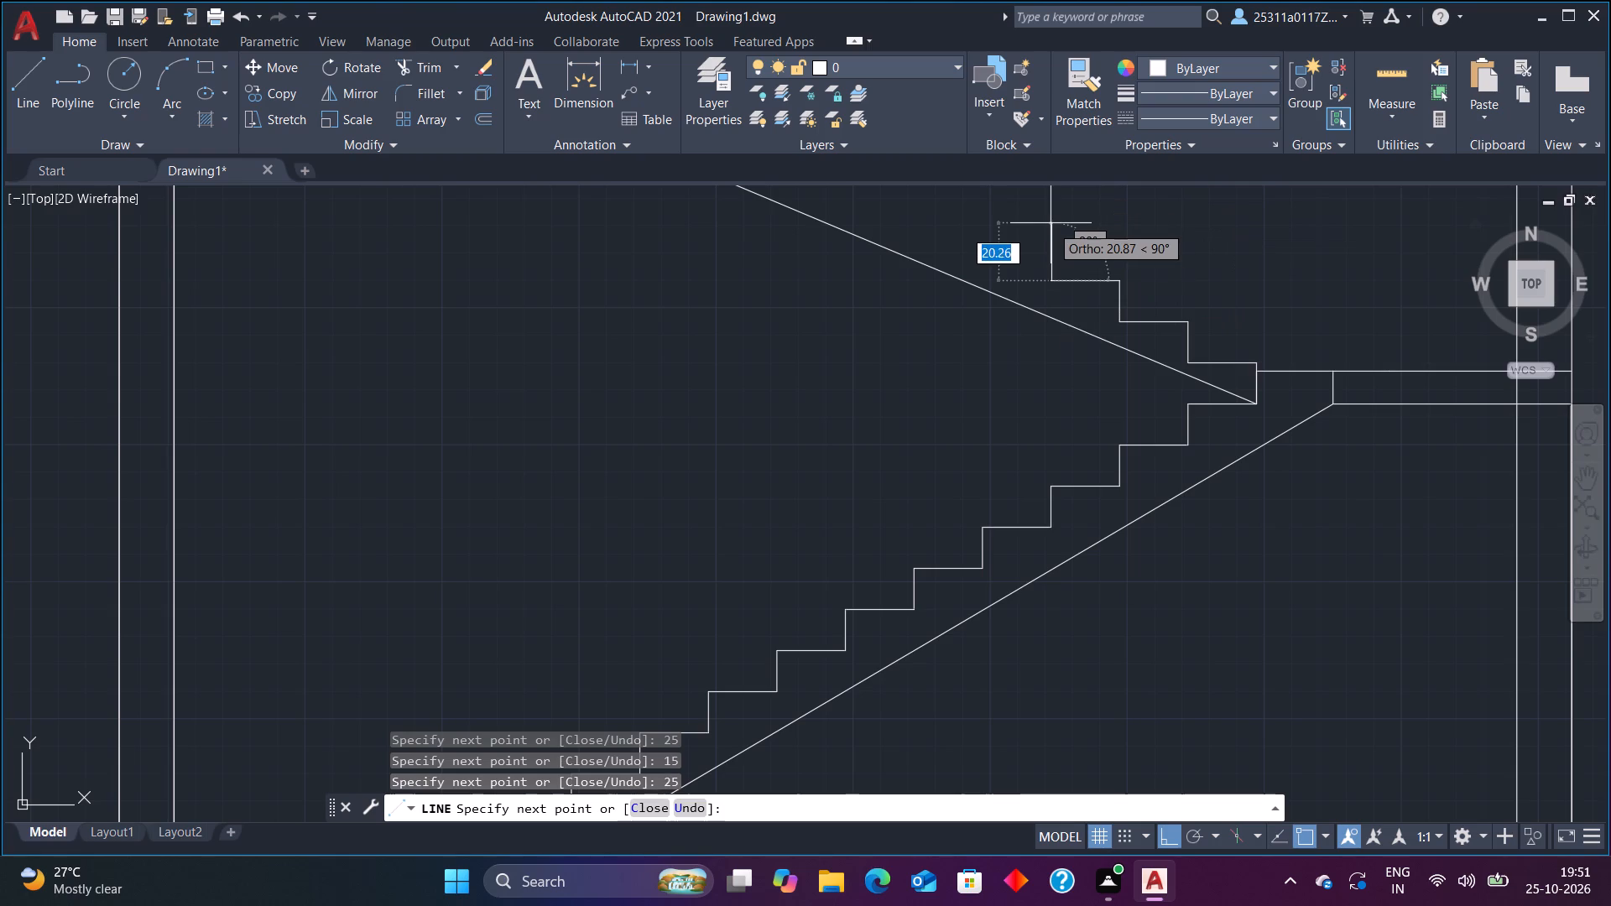
Continue the upper flight with three more steps toward the left wall, using 15-unit risers and 25-unit treads, and end the line.
scroll(1056, 265, "down", 6)
scroll(1040, 249, "up", 2)
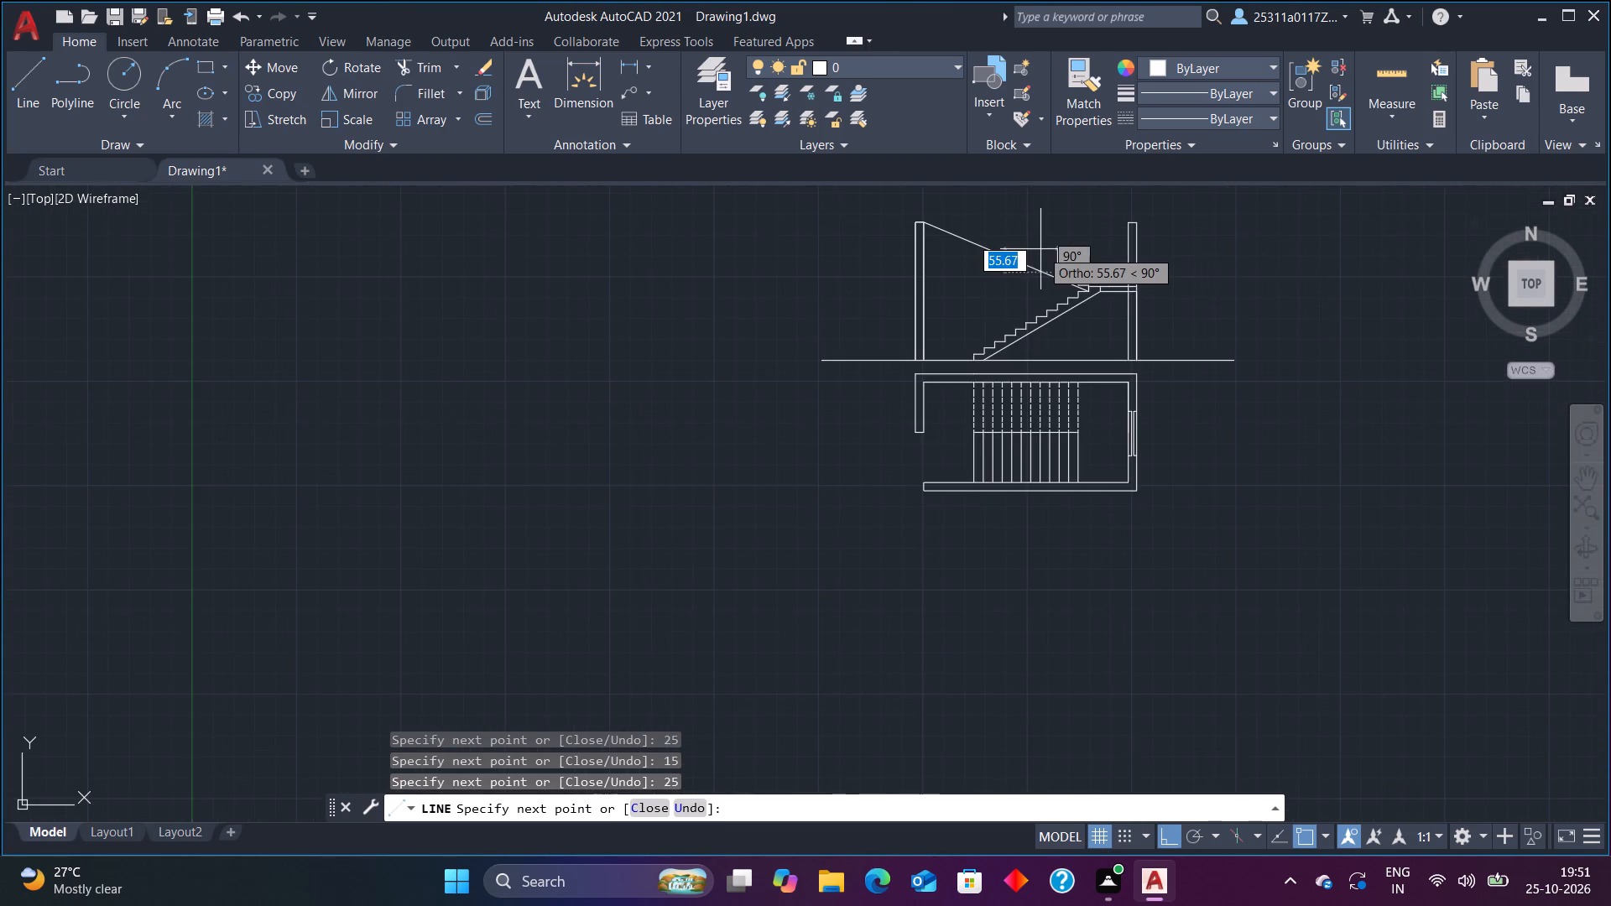
scroll(1040, 249, "up", 1)
scroll(1040, 249, "down", 1)
scroll(1030, 249, "up", 3)
scroll(1030, 249, "down", 3)
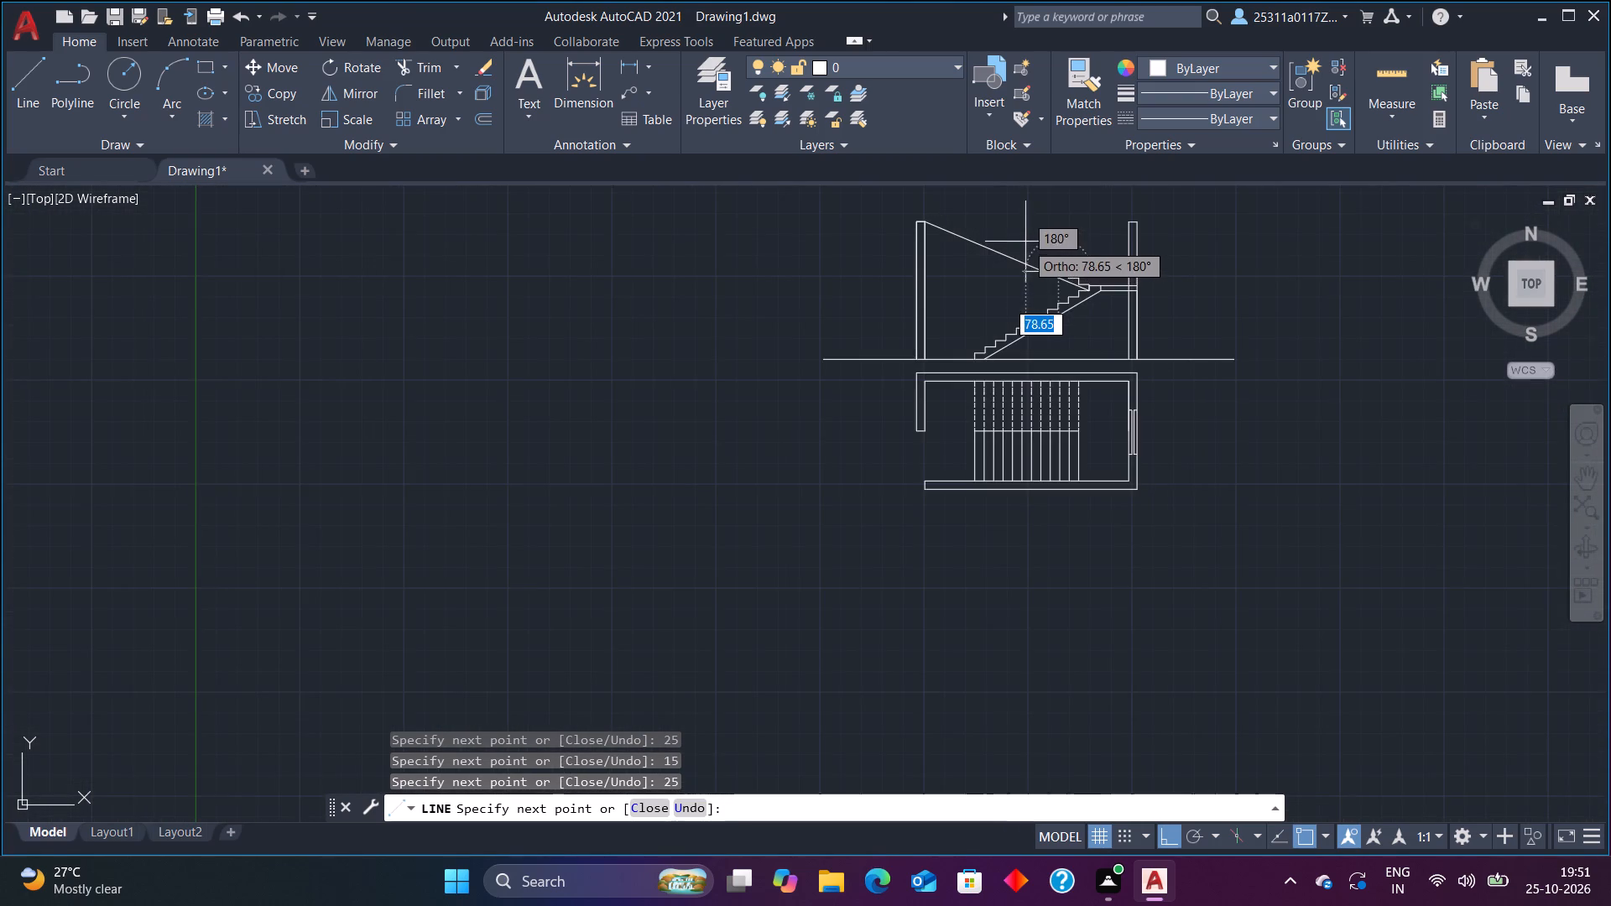
scroll(1025, 241, "up", 1)
scroll(1025, 241, "down", 2)
scroll(1025, 230, "up", 3)
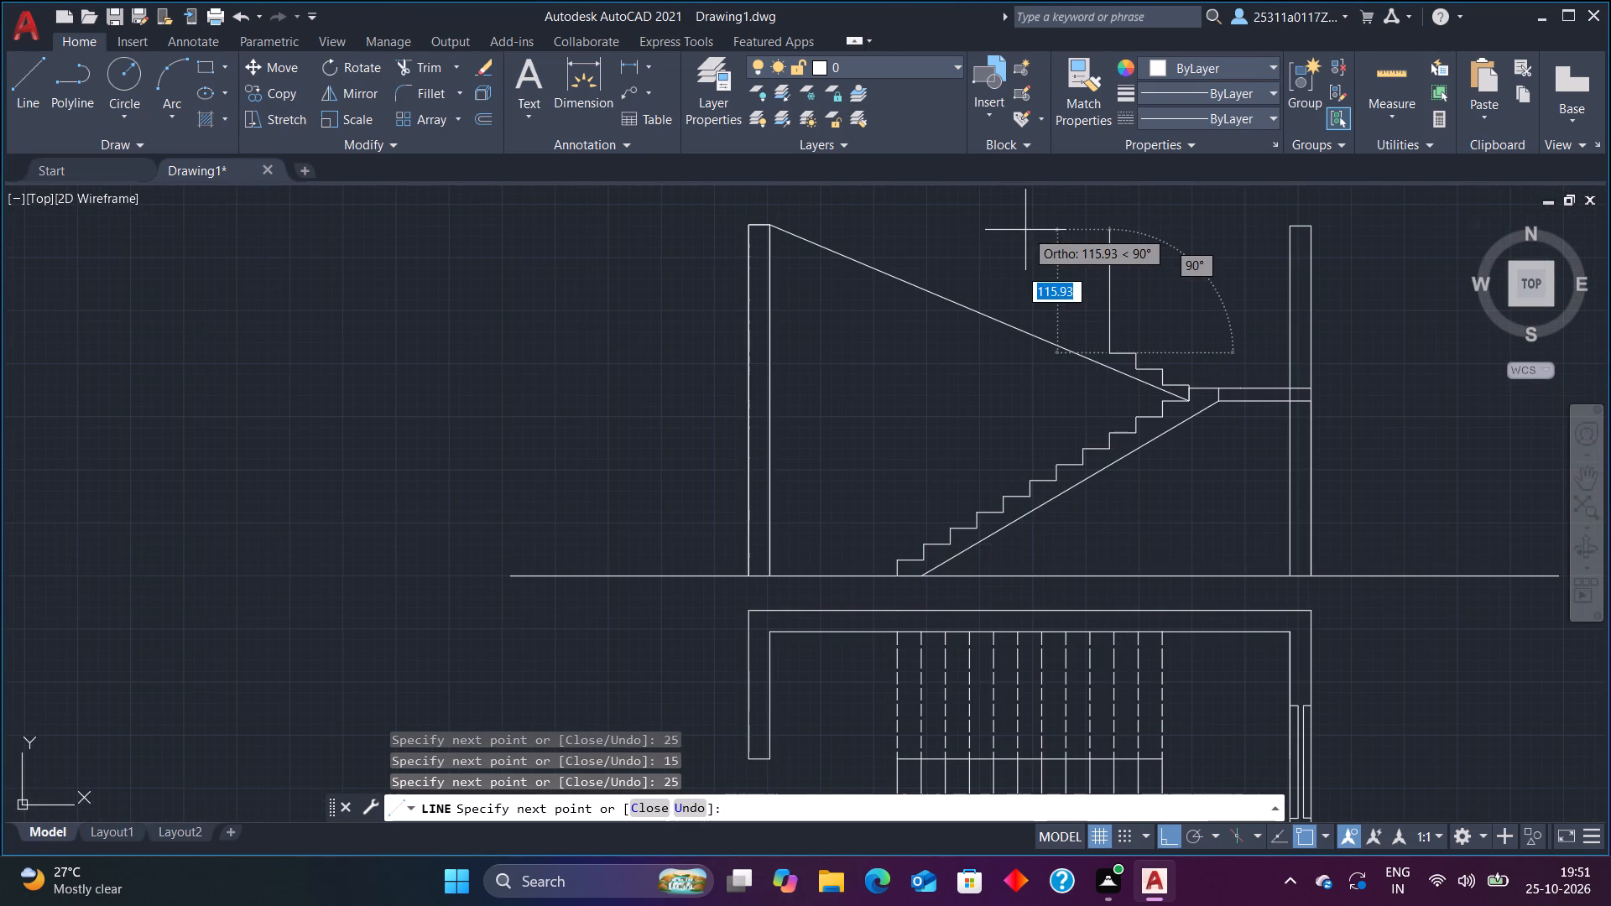
type("15")
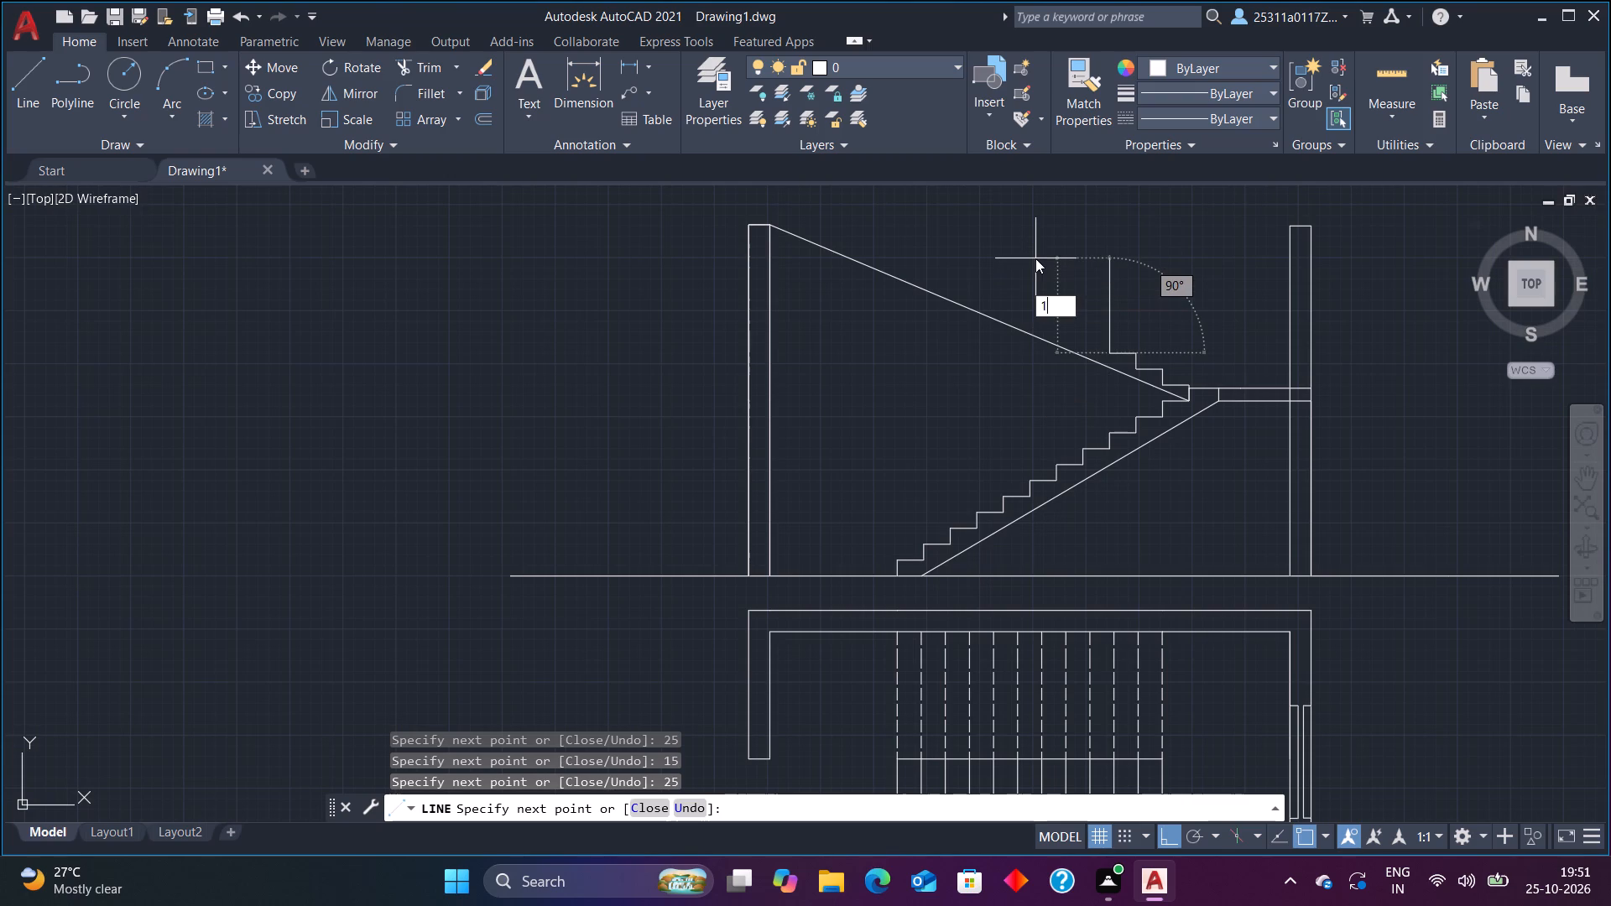
key("Return")
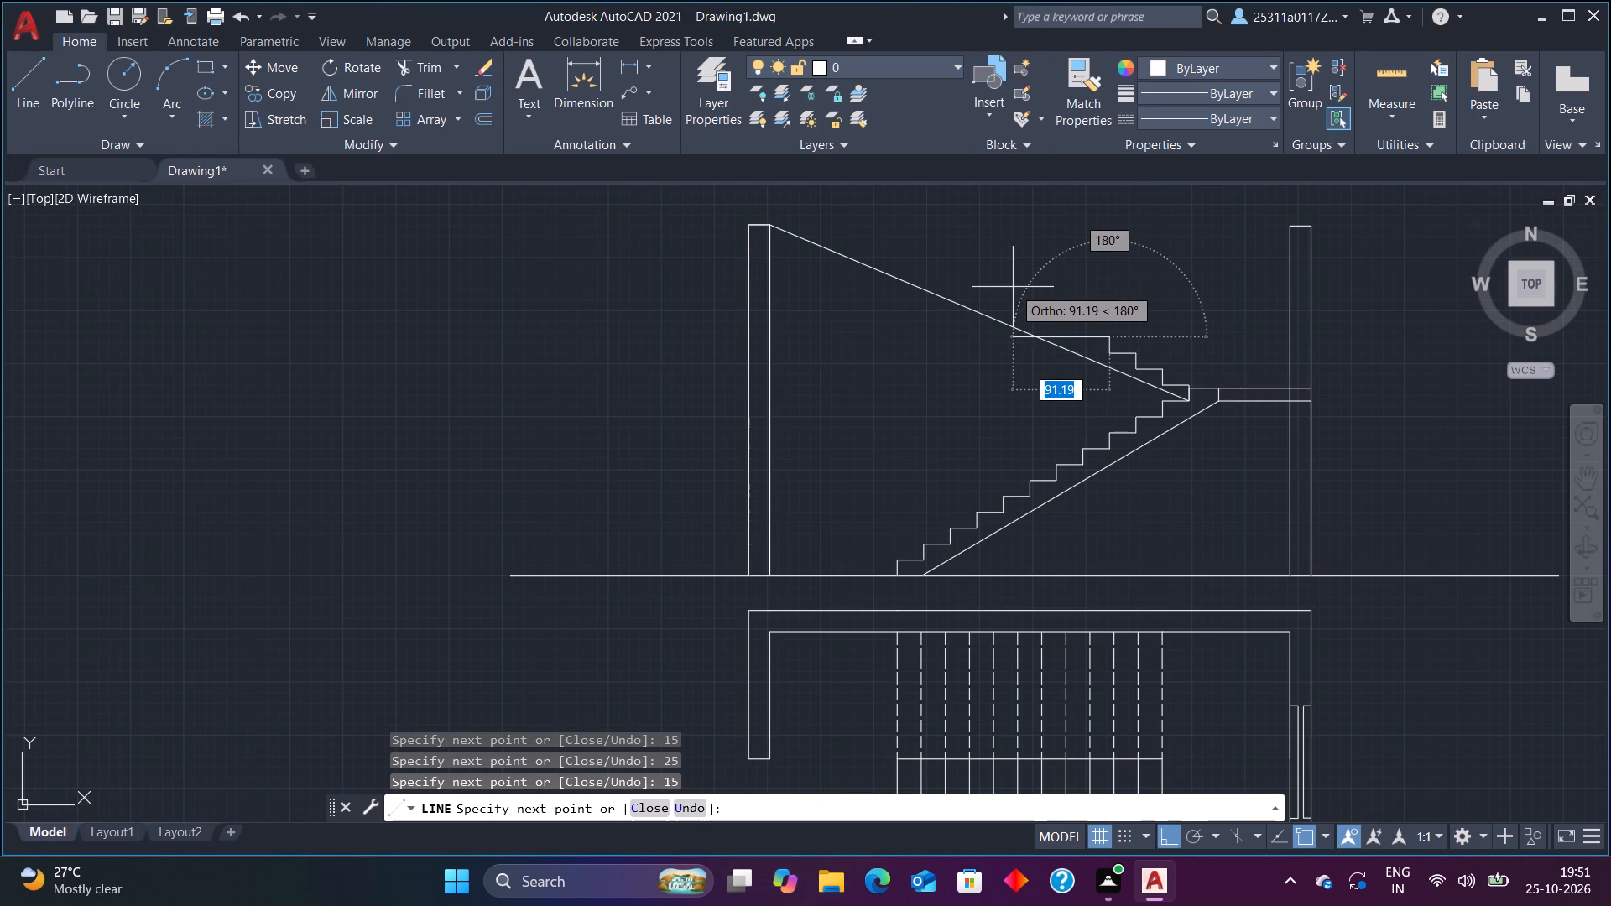
type("25")
key("Return")
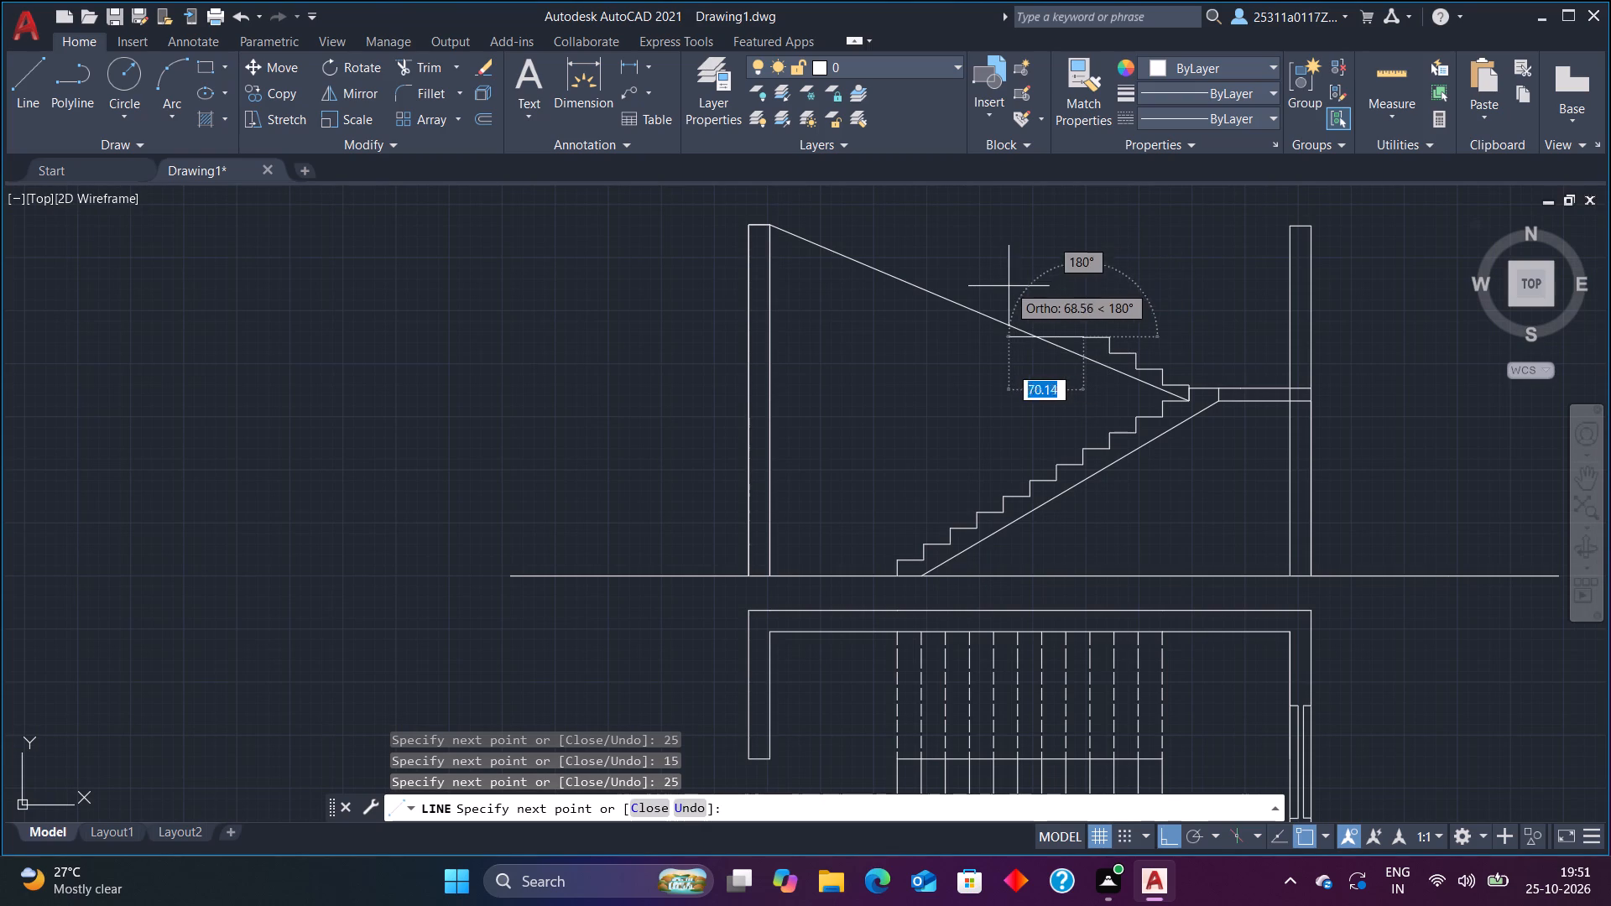
type("15")
key("Return")
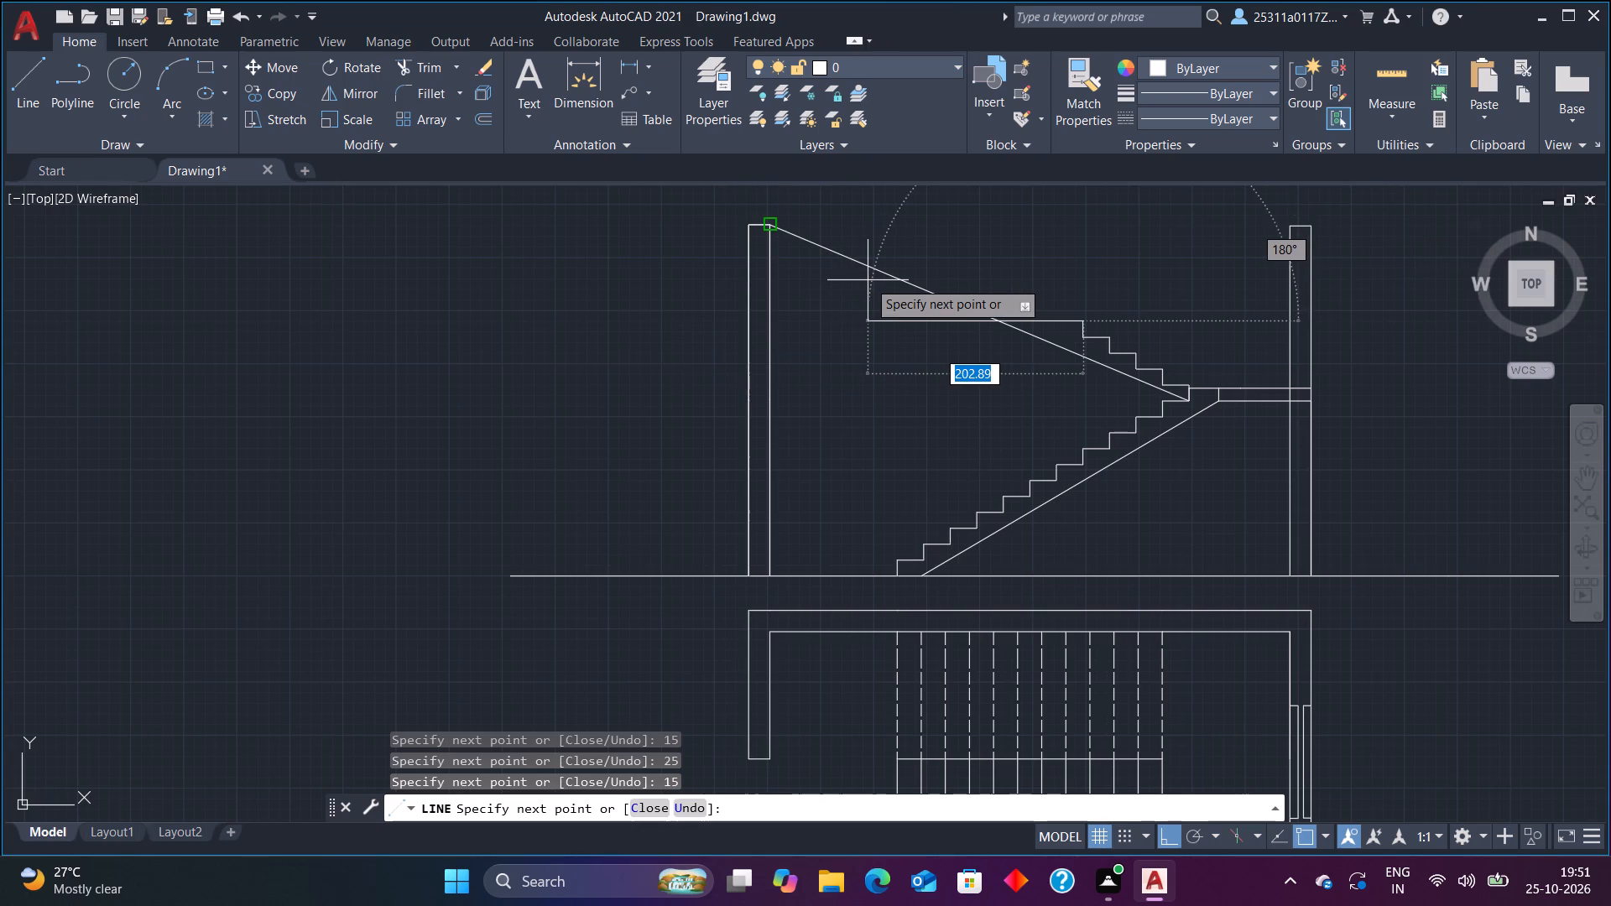
type("25")
key("Return")
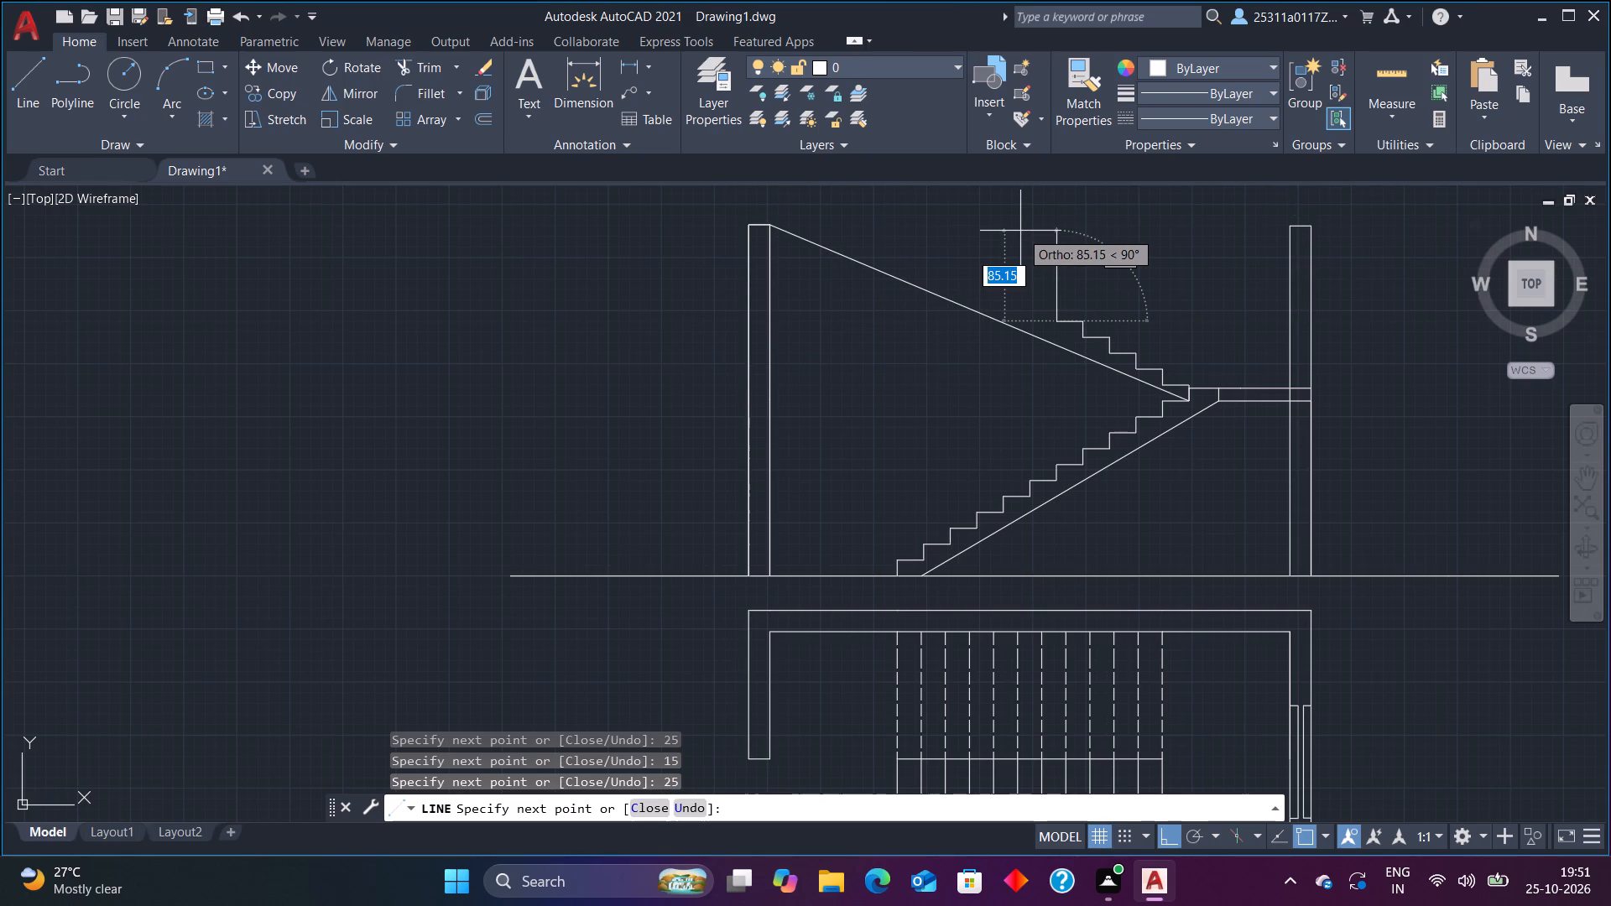
type("15")
key("Return")
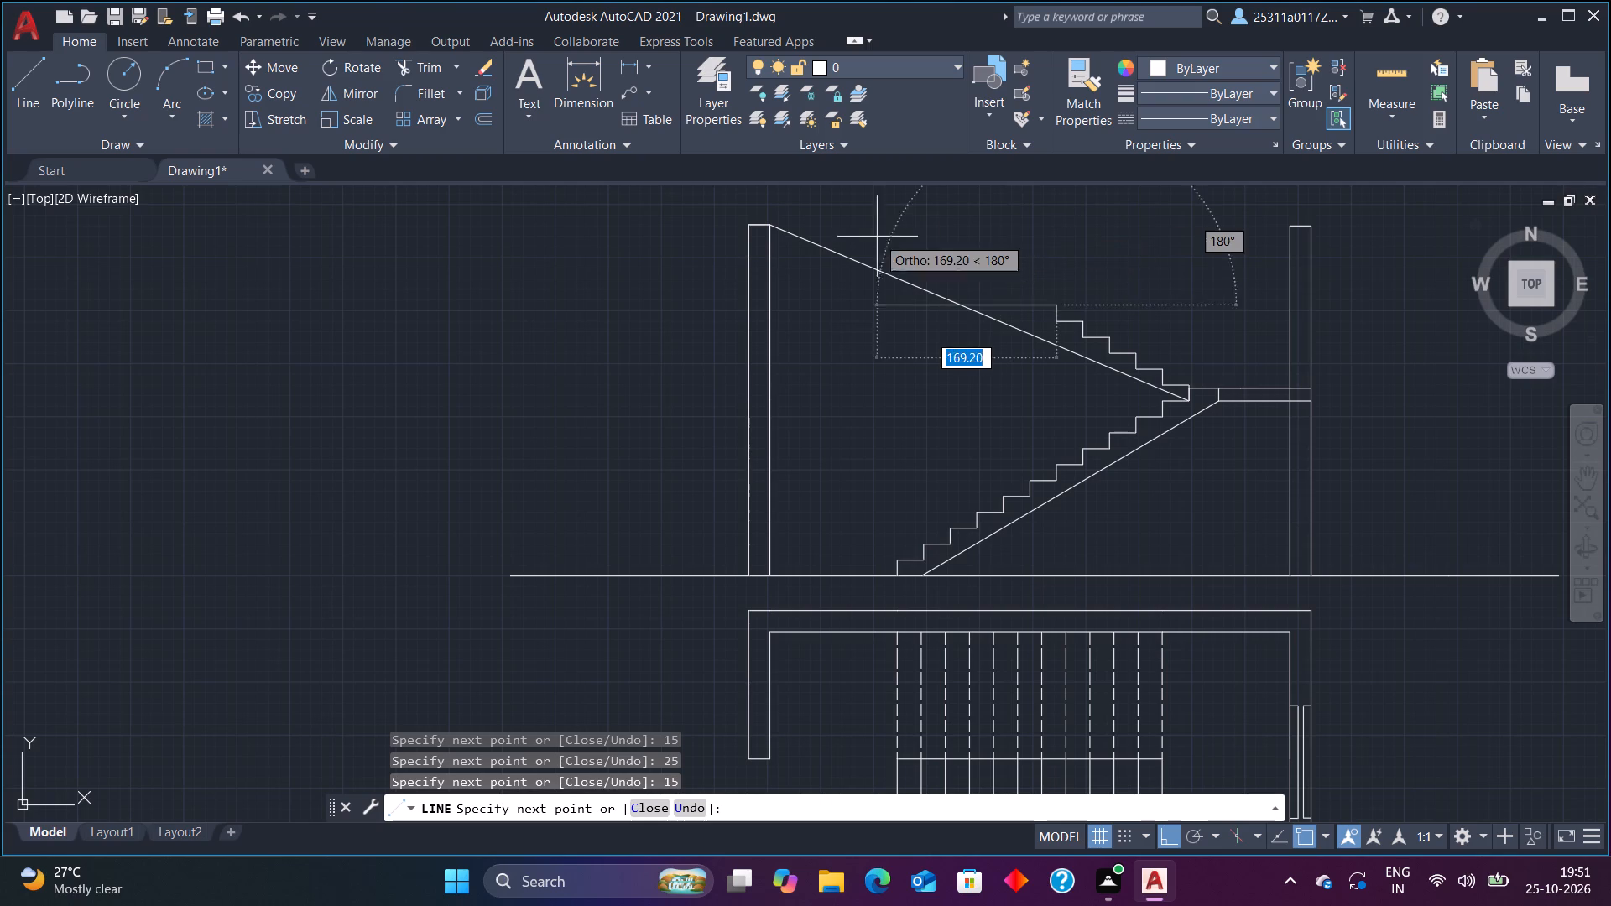
type("25")
key("Return")
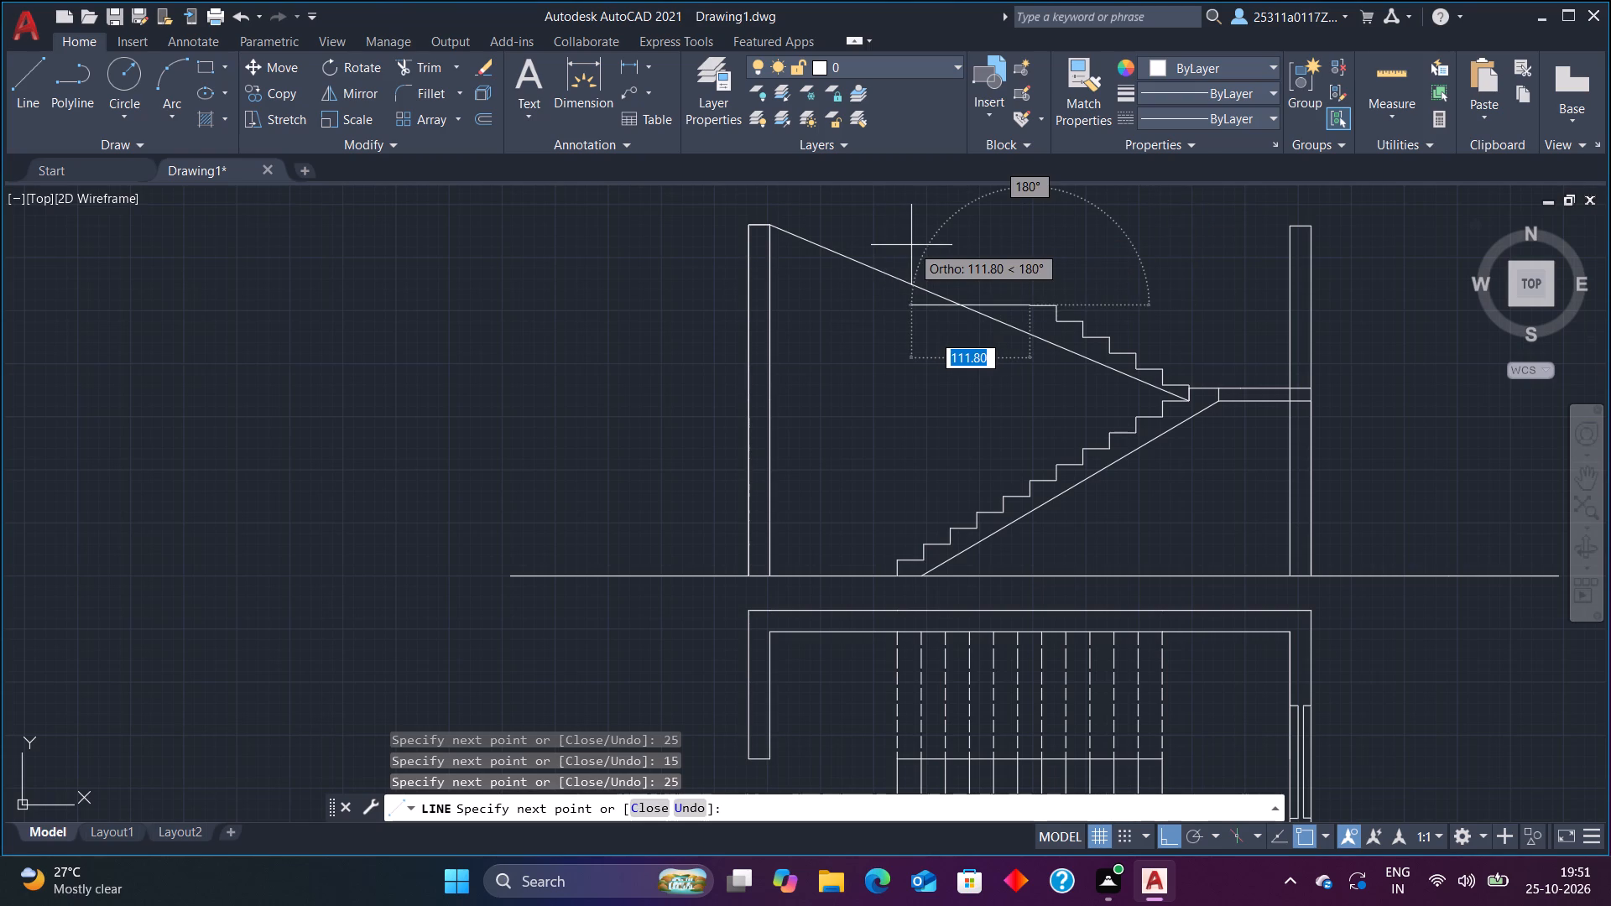
key("Return")
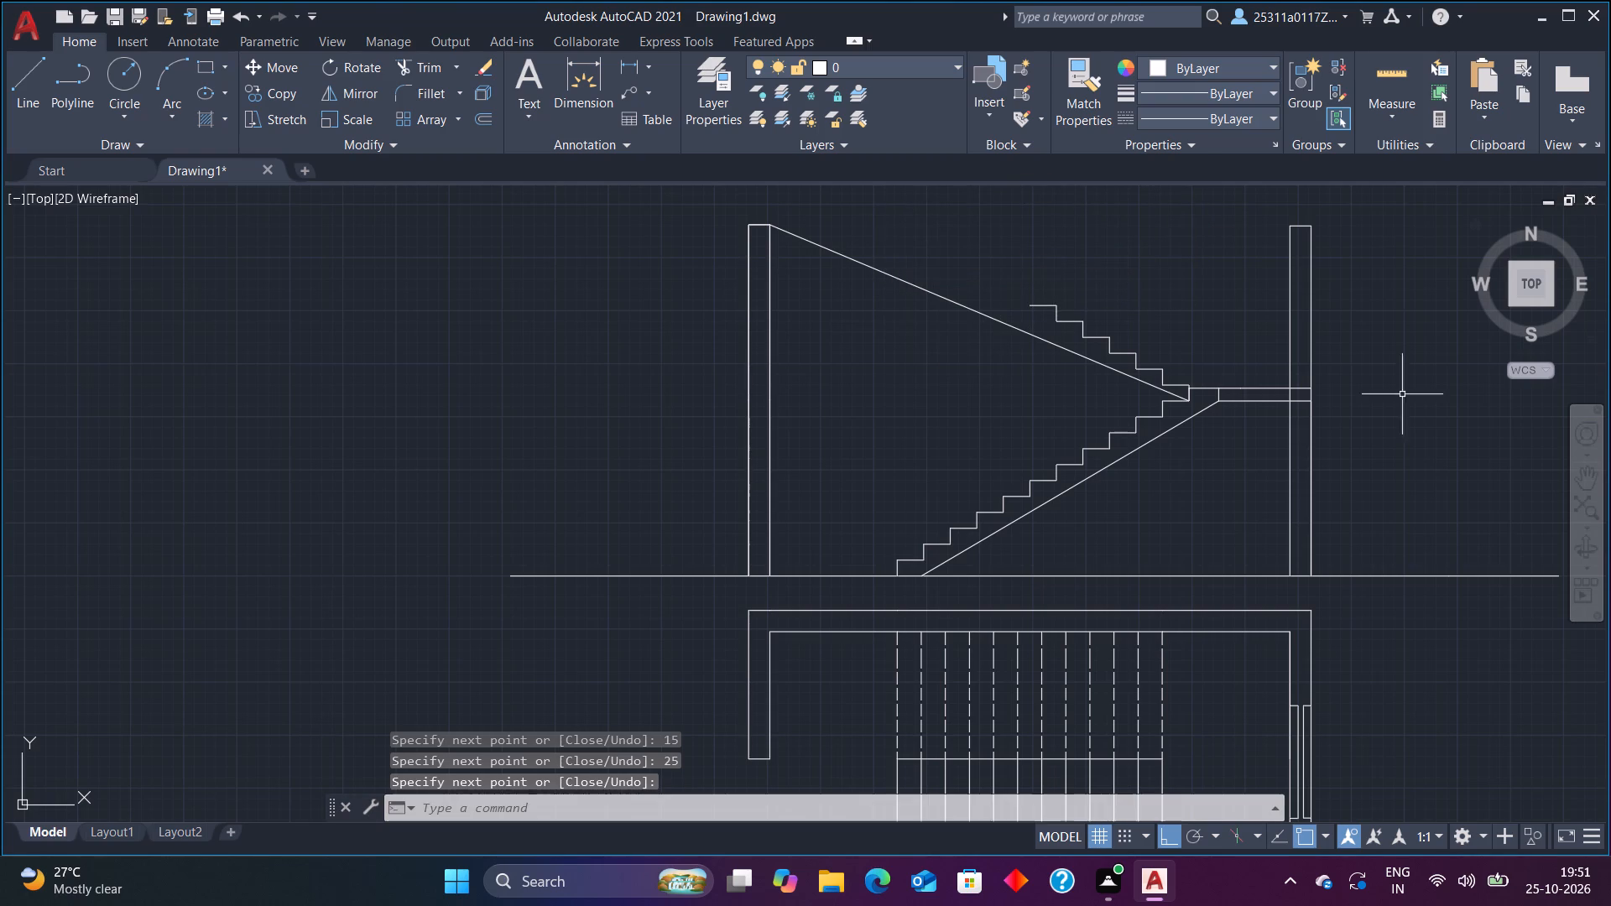
Start a new line at the upper flight's free tread end and draw one step with a 15-unit riser and 25-unit tread.
left_click(18, 80)
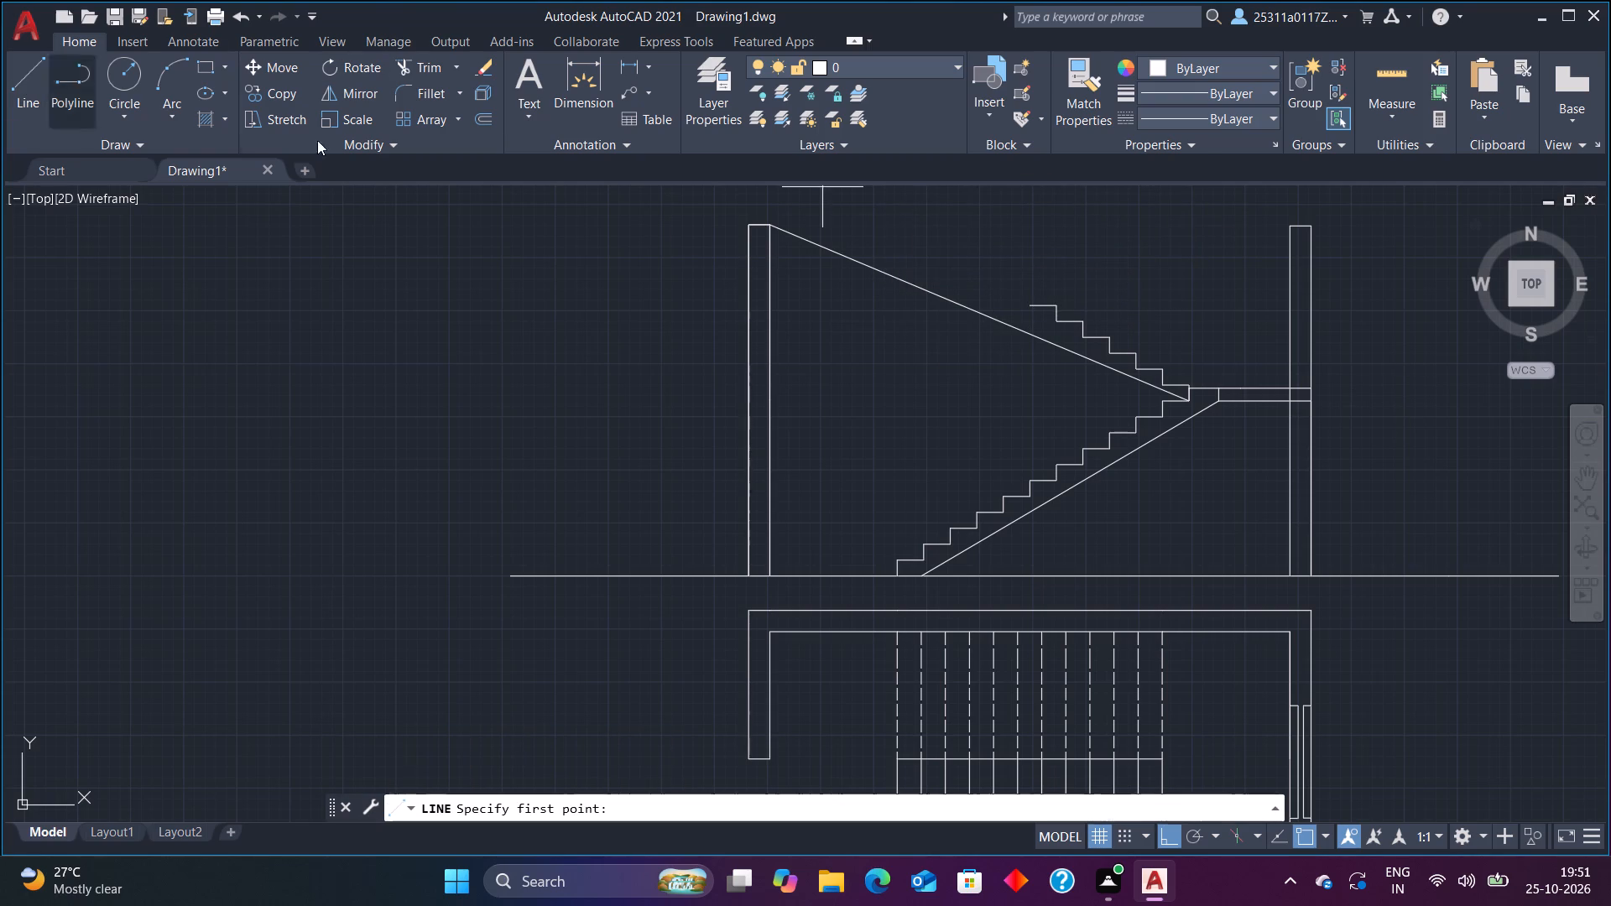
left_click(1034, 306)
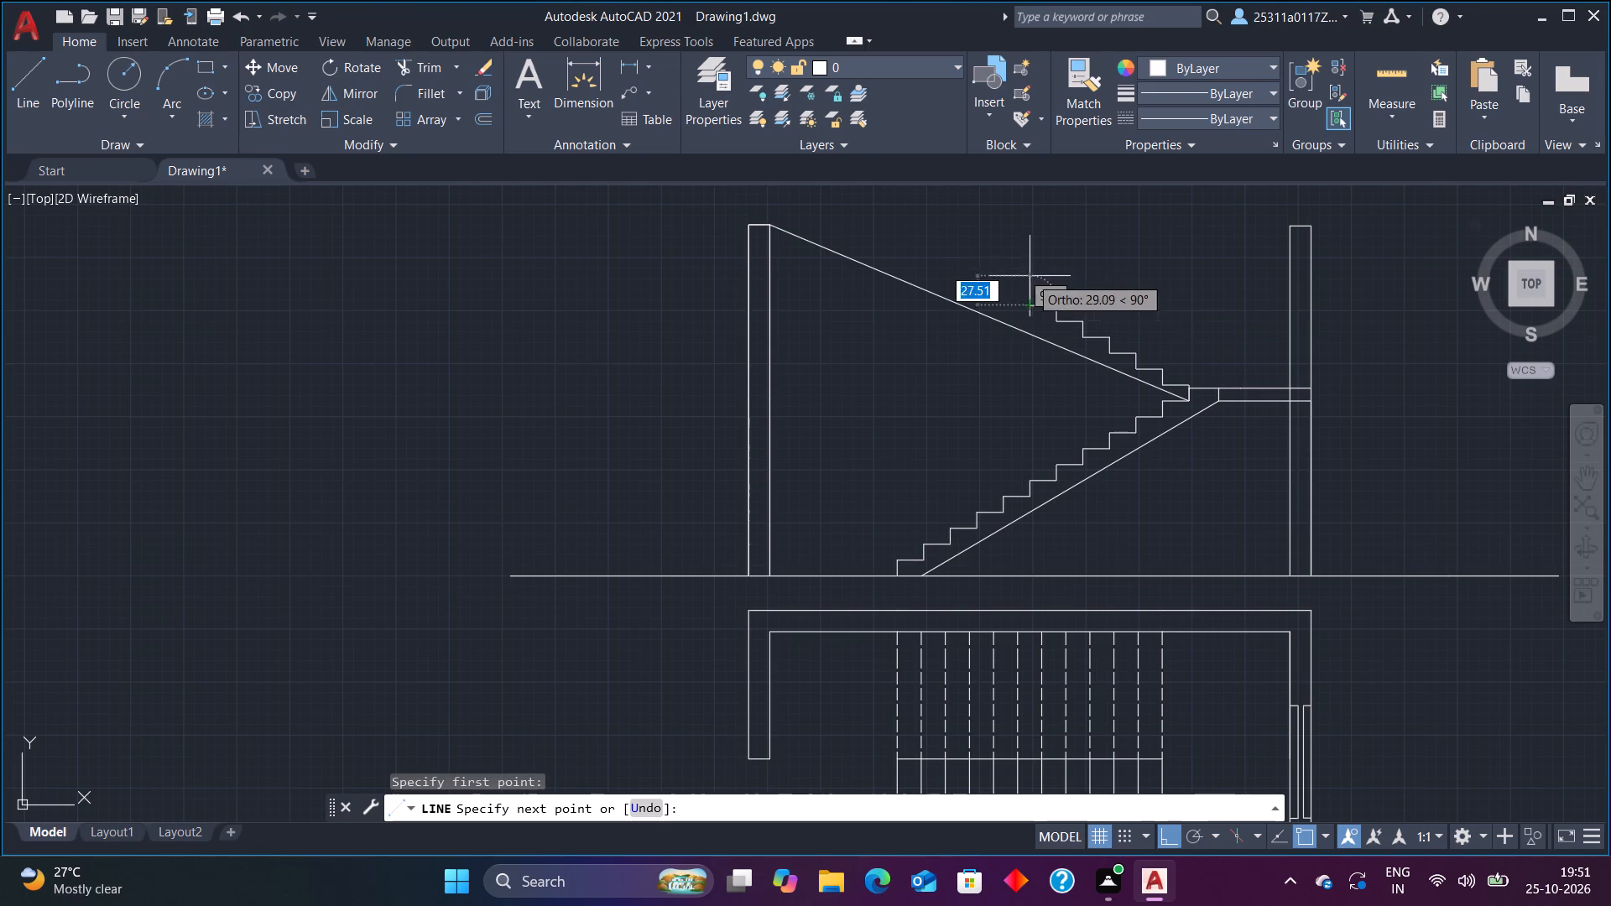
scroll(1055, 286, "up", 3)
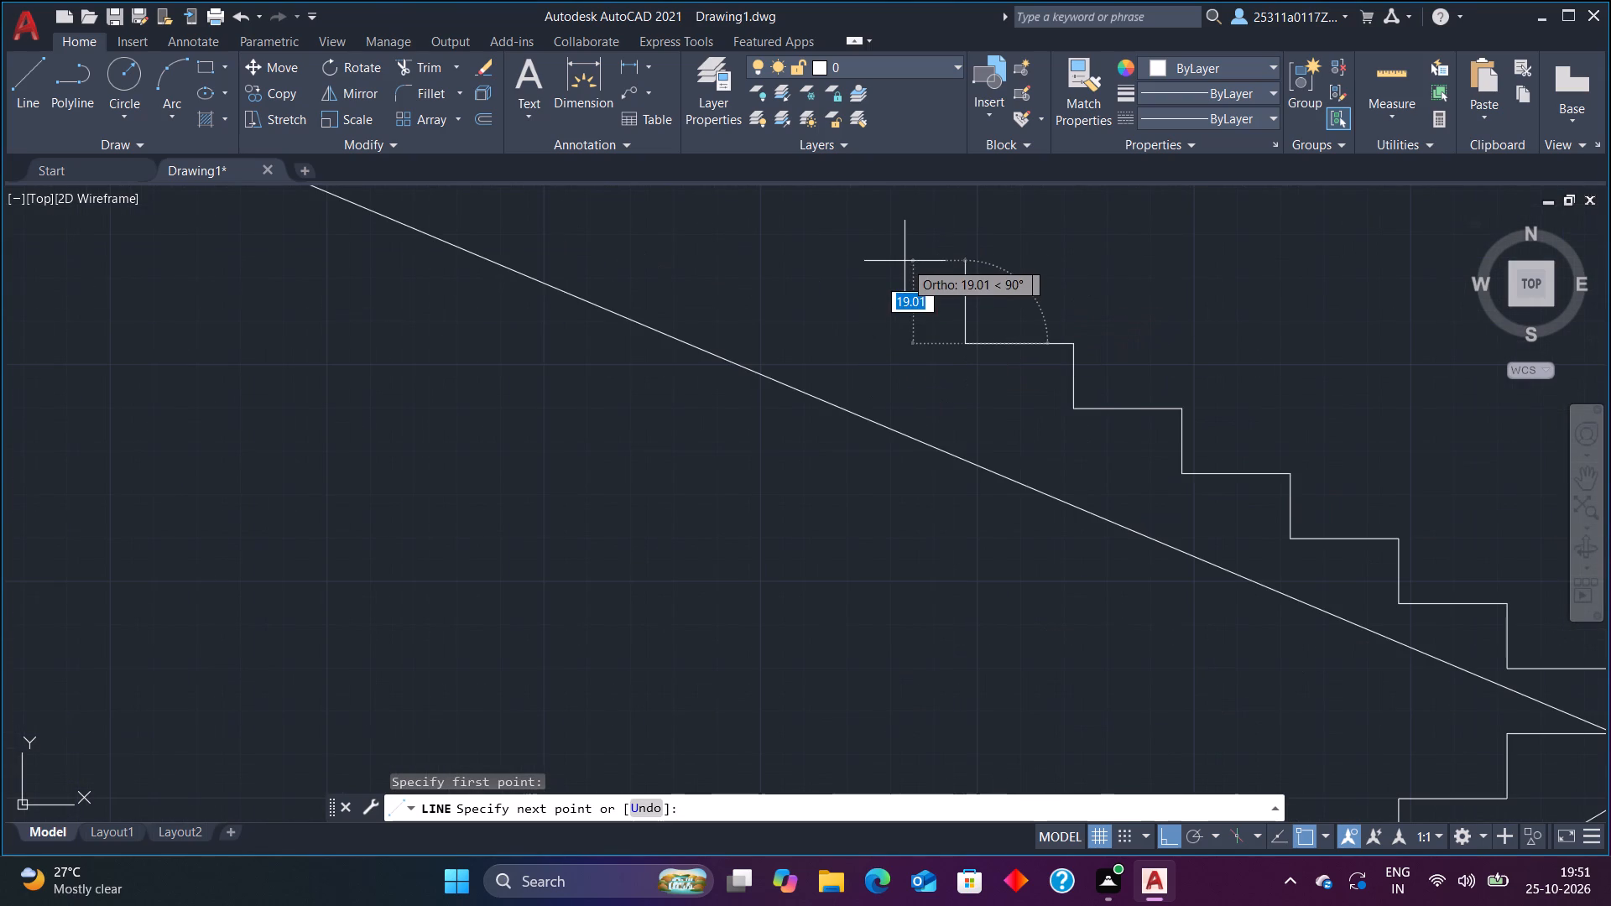
scroll(905, 261, "down", 3)
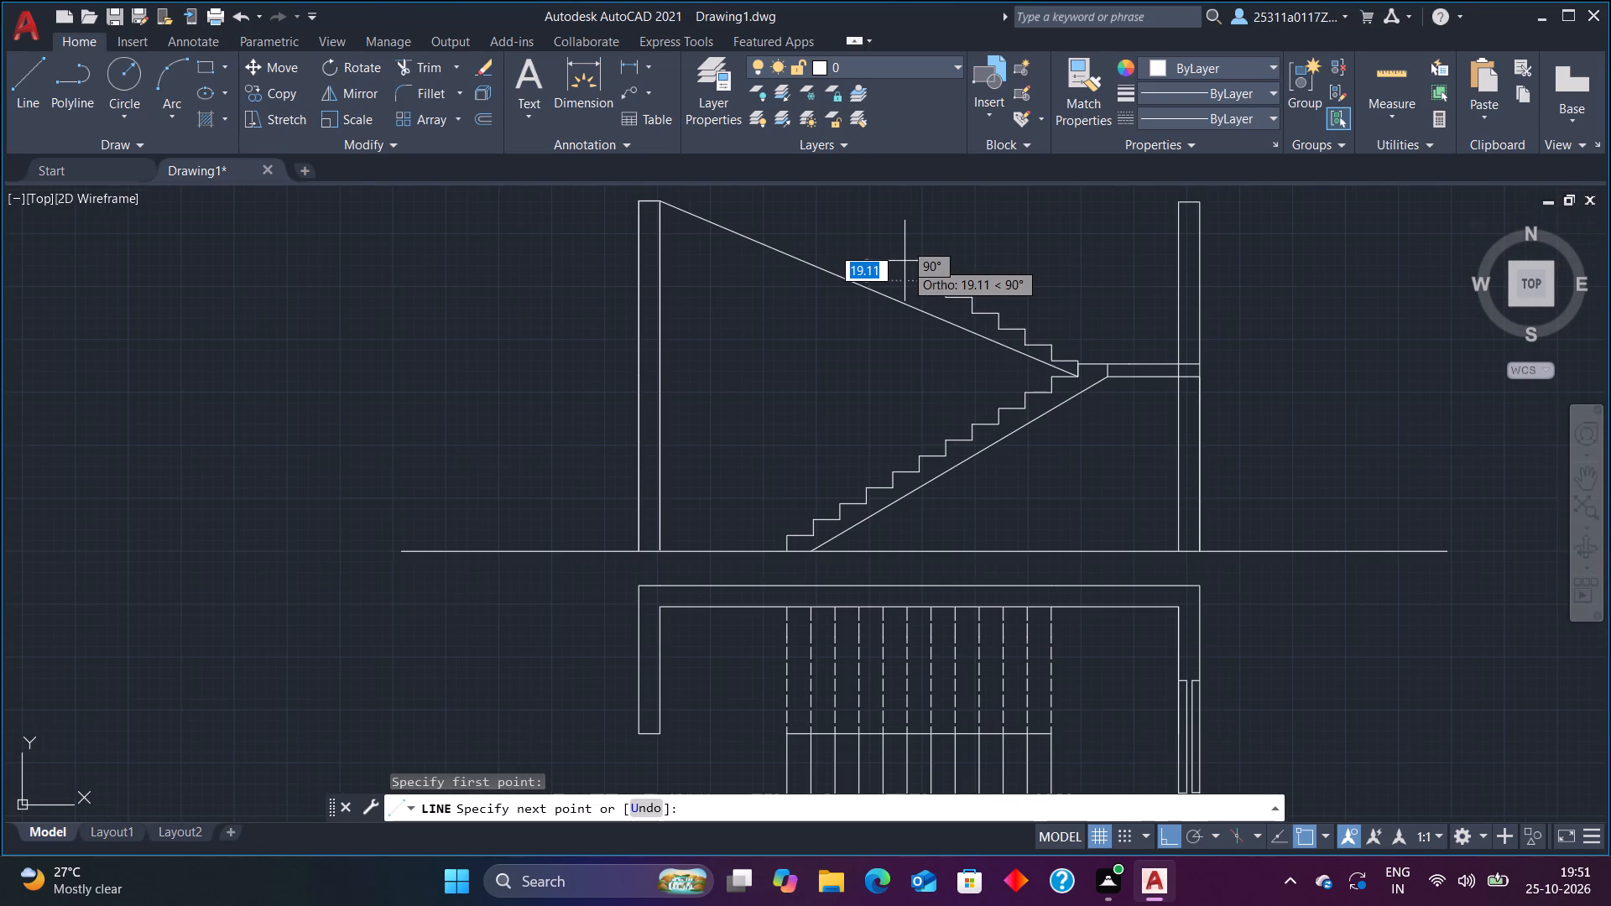
scroll(905, 261, "up", 3)
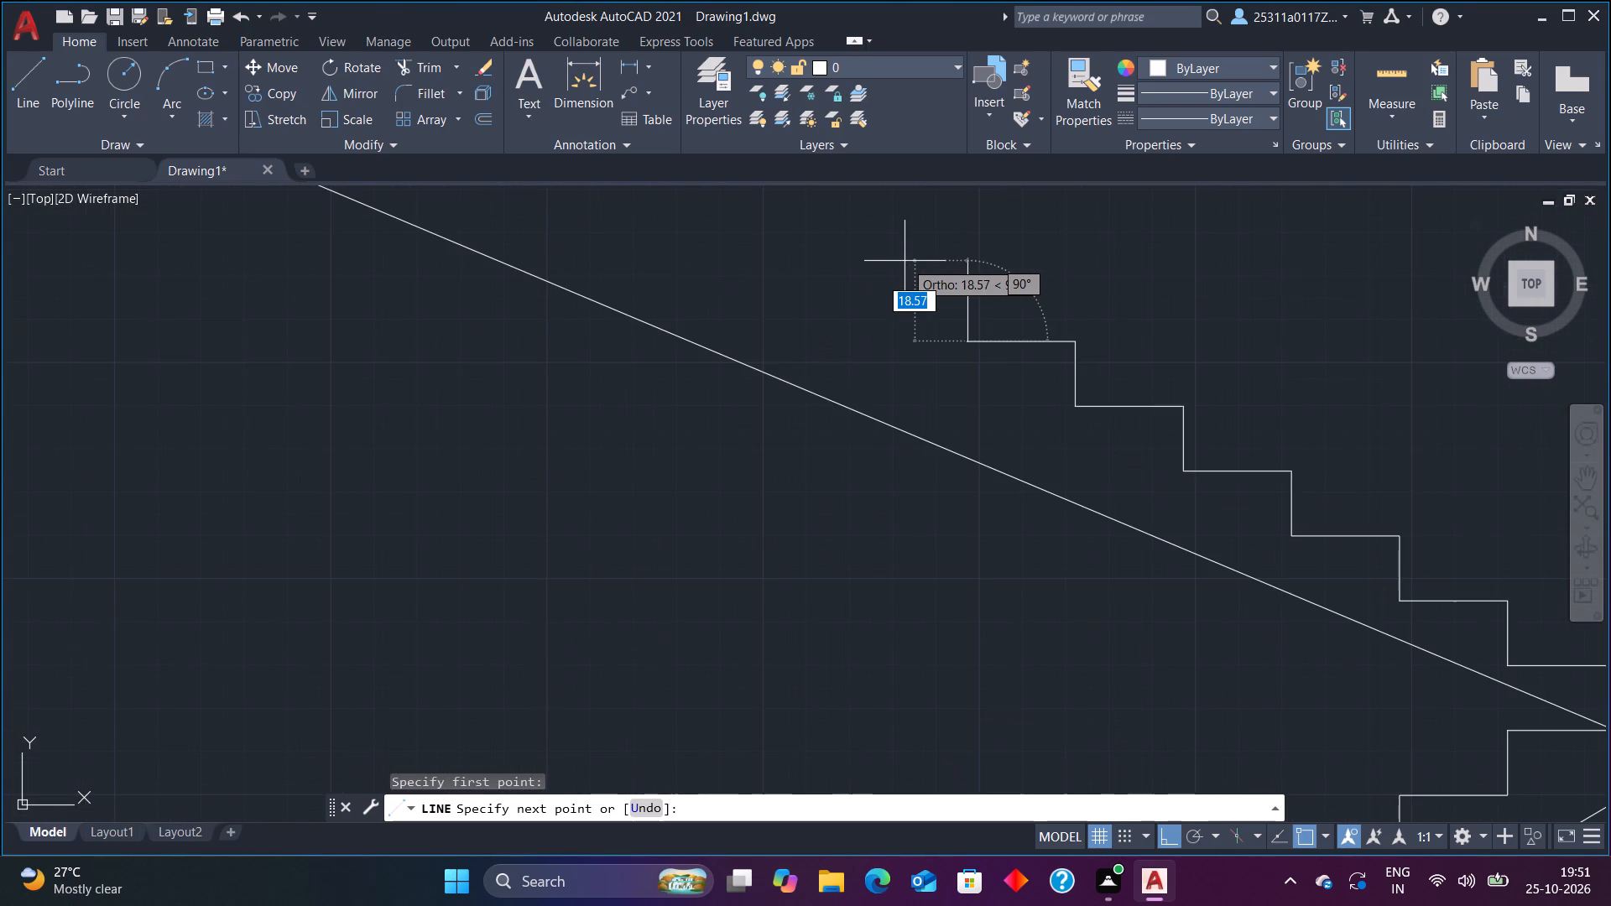
type("25")
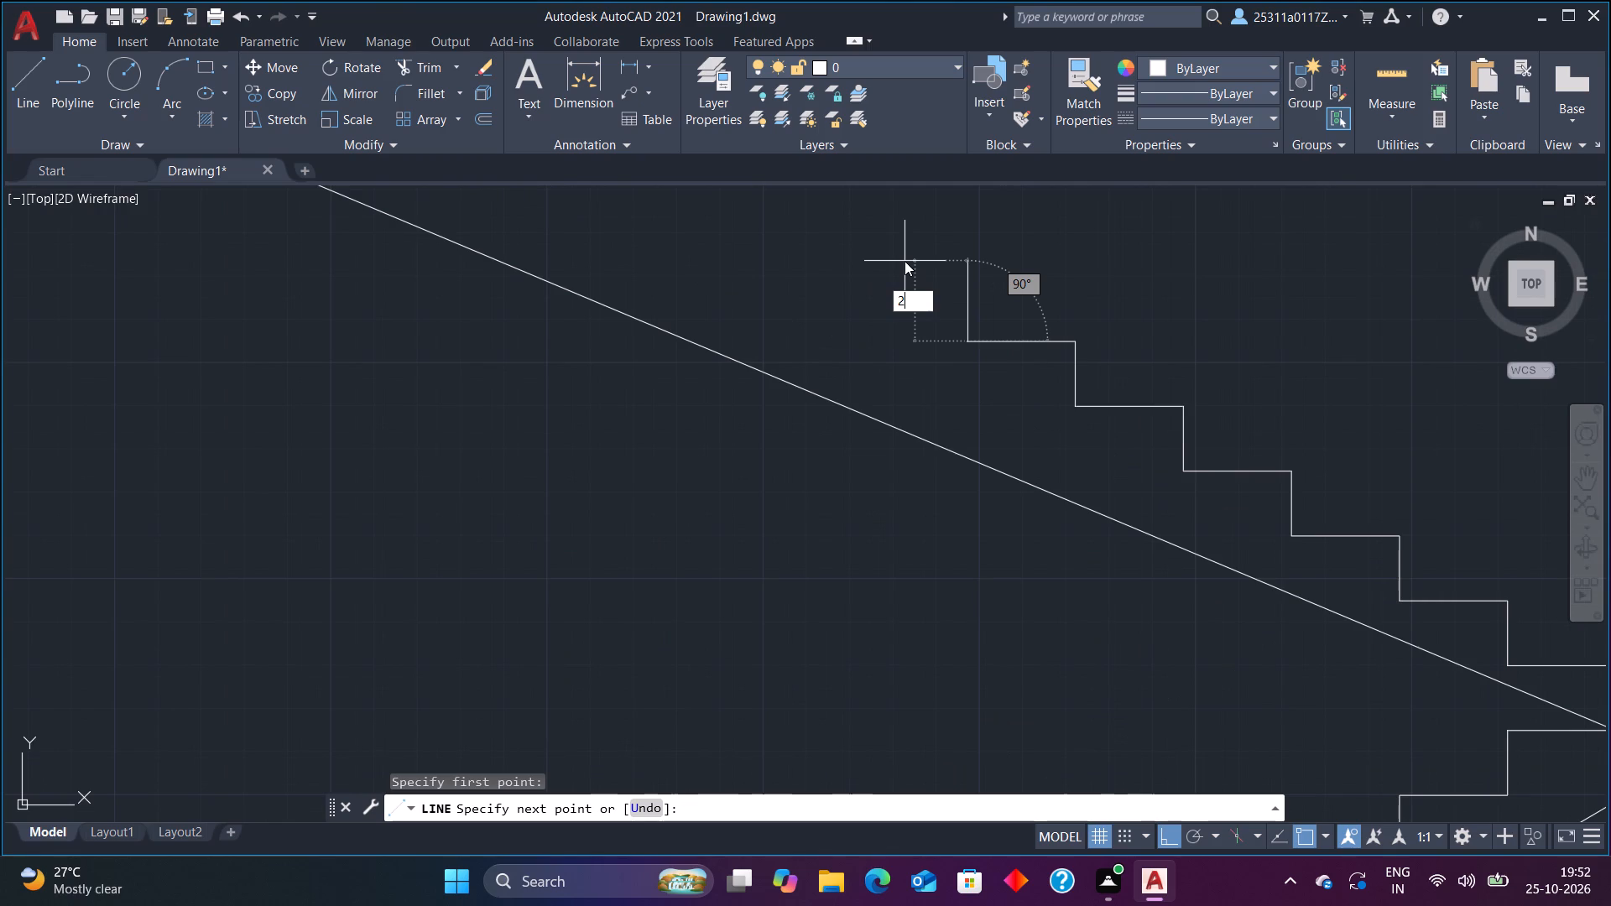
key("BackSpace")
key("BackSpace")
type("15")
key("Return")
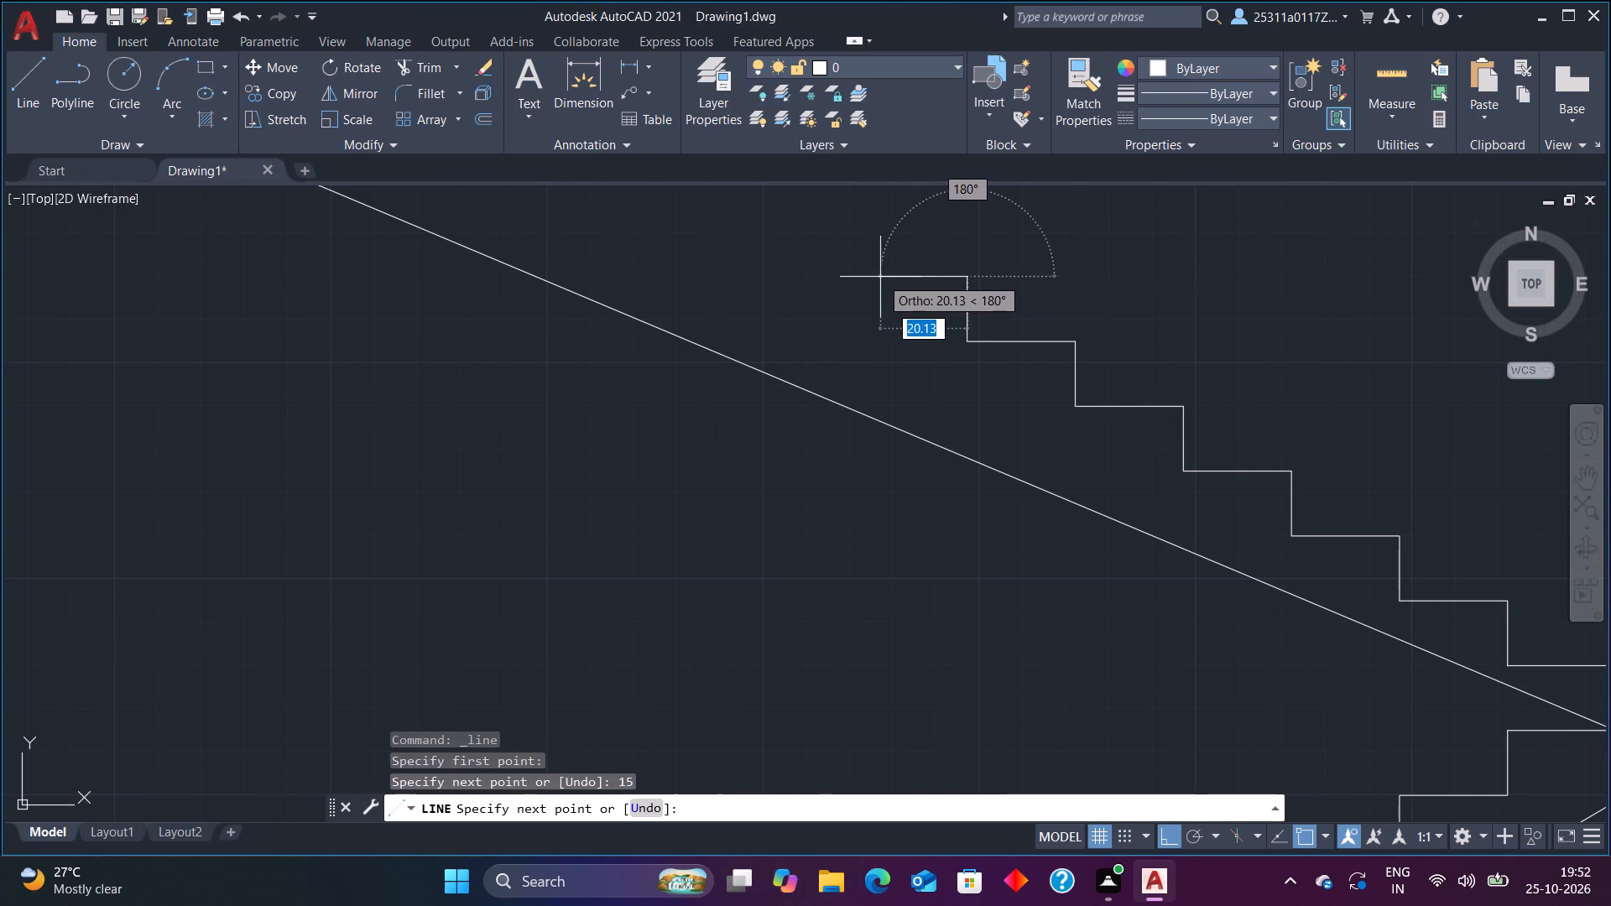
type("25")
key("Return")
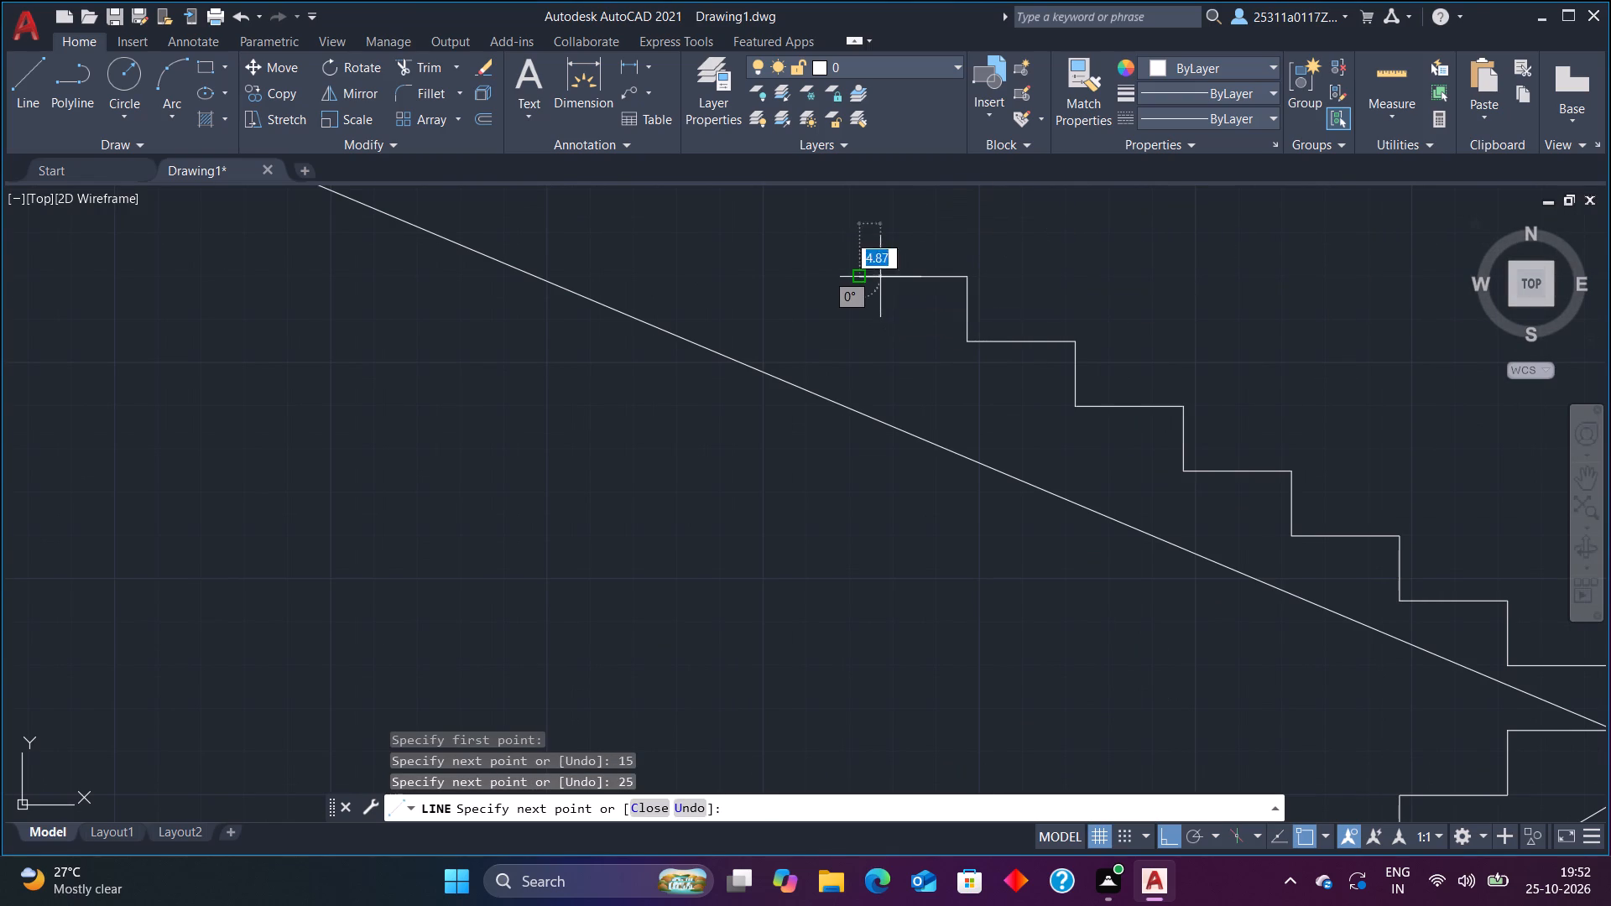
Add two more upper-flight steps toward the left wall, each with a 15-unit riser and a 25-unit tread.
scroll(852, 217, "down", 9)
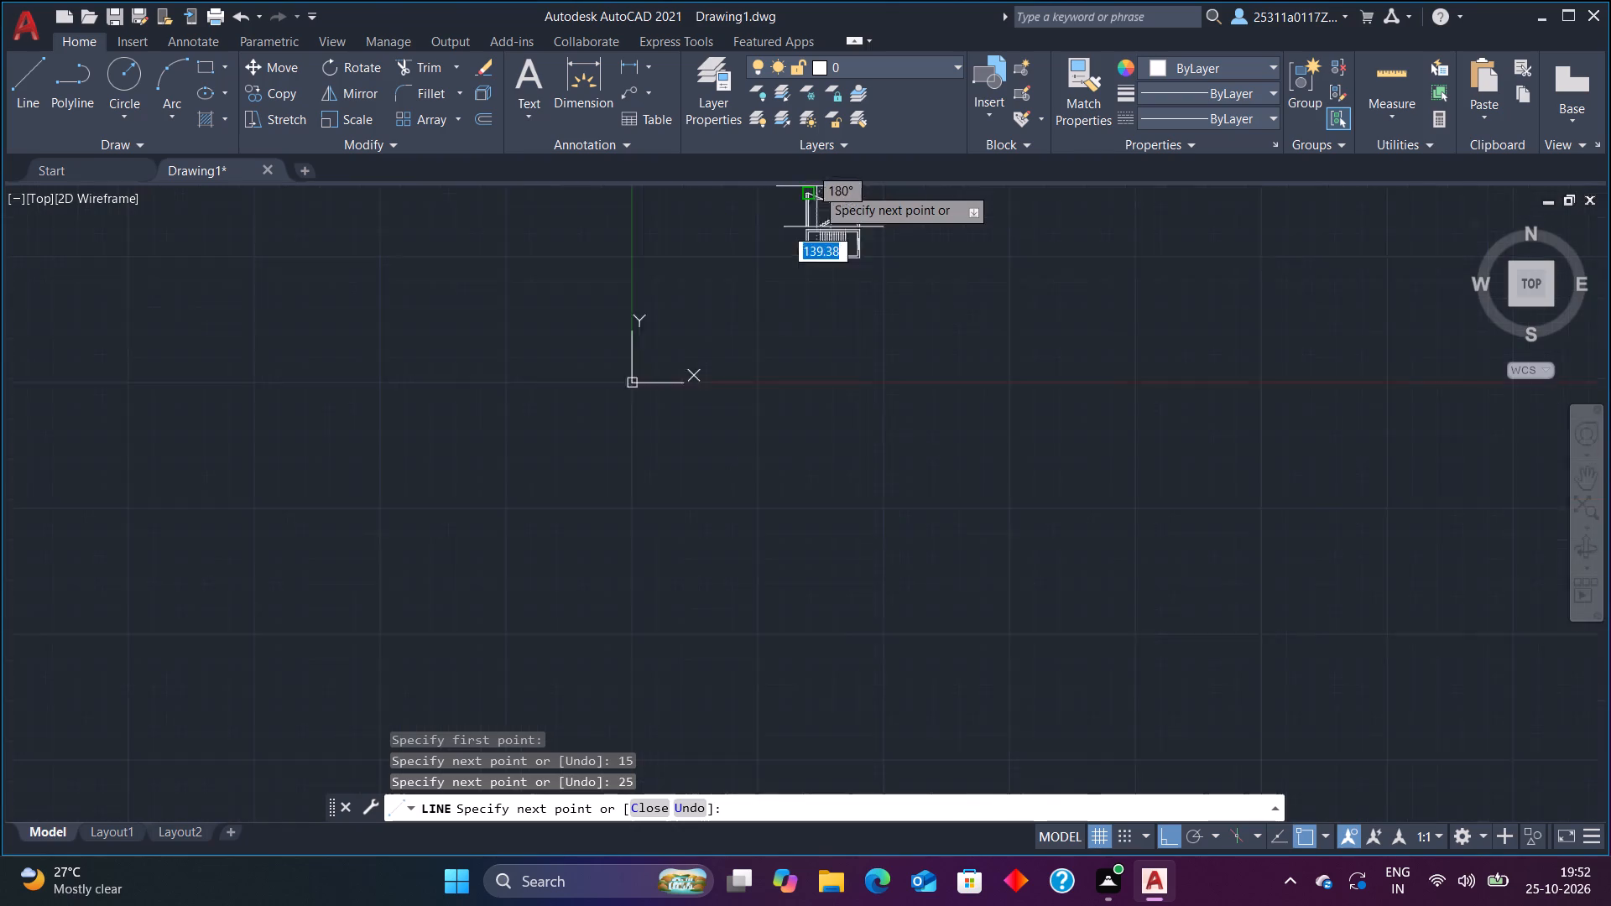
scroll(816, 186, "down", 1)
scroll(816, 186, "up", 9)
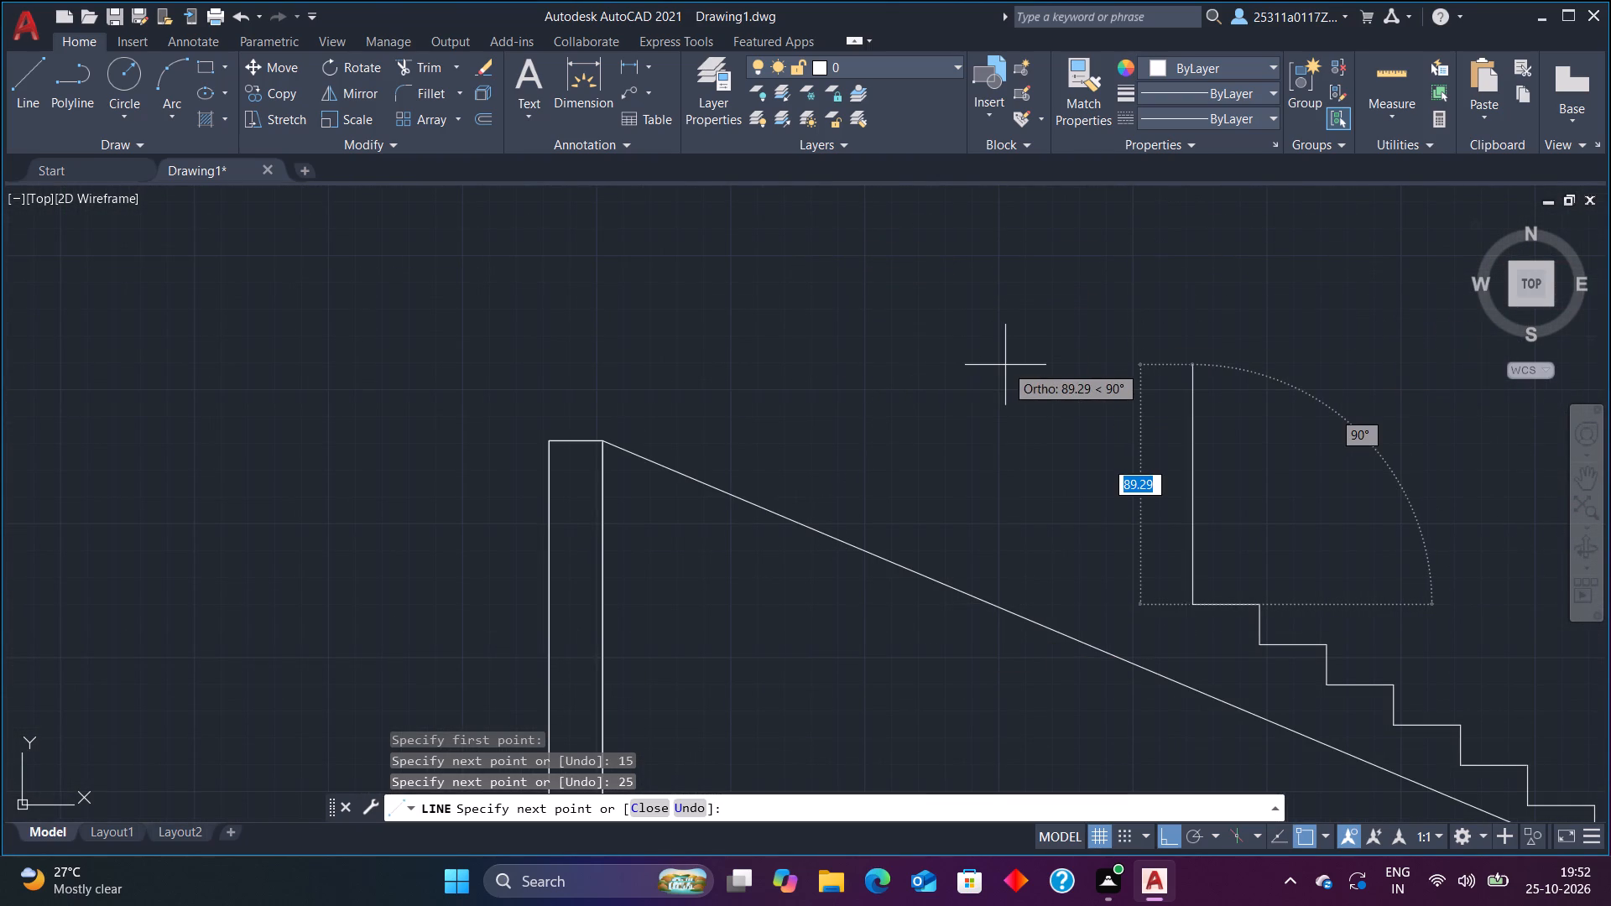
type("15")
key("Return")
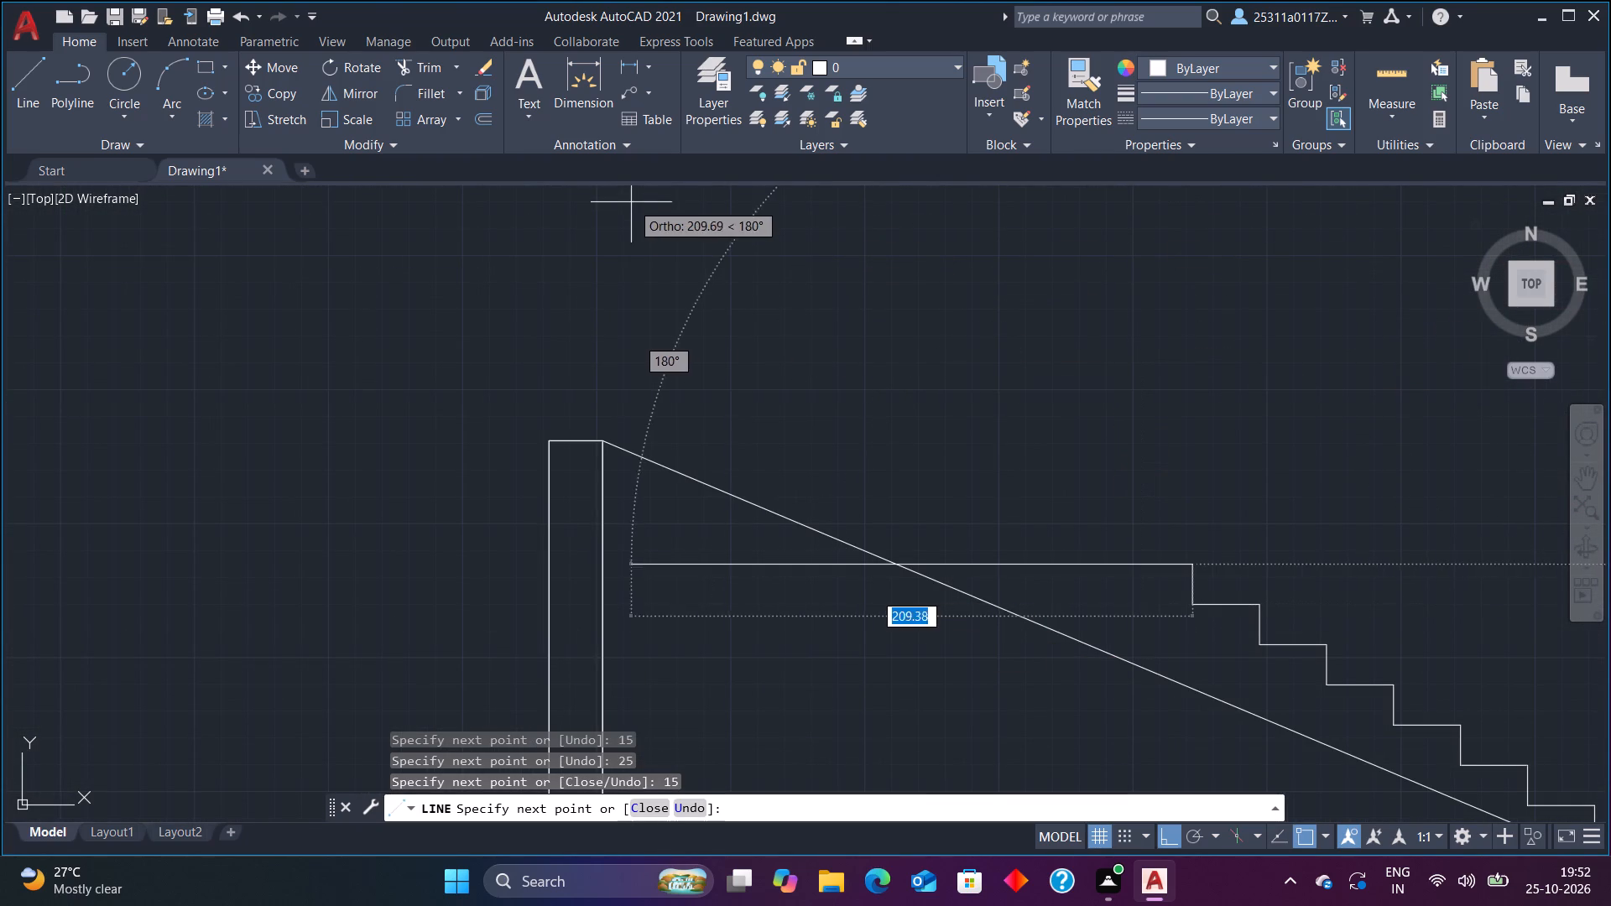
type("25")
key("Return")
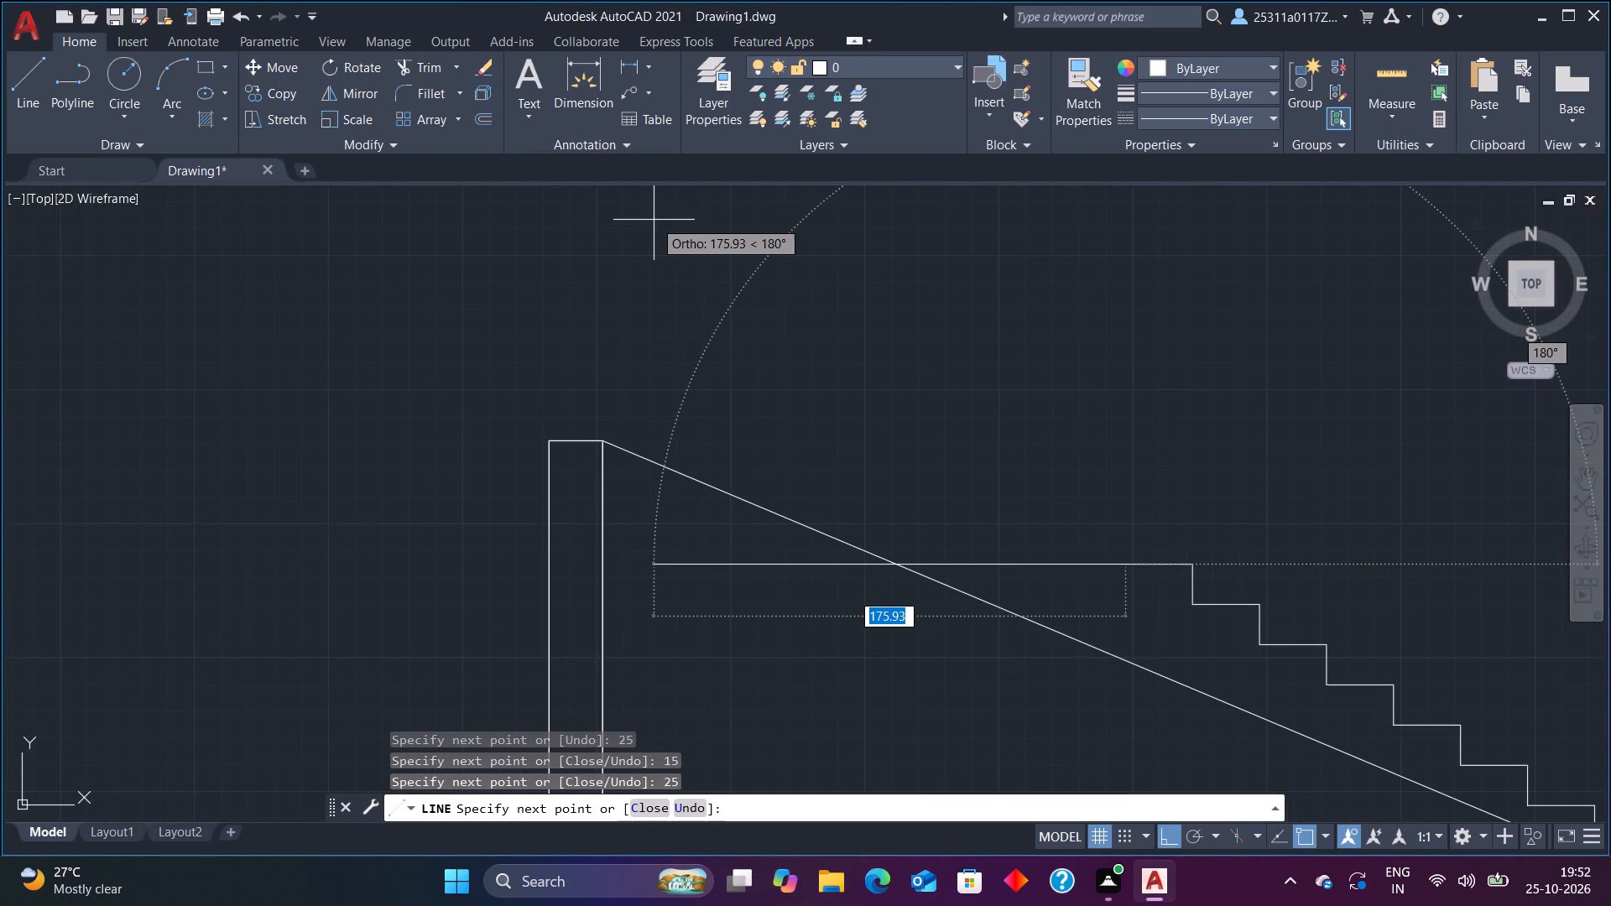
type("15")
key("Return")
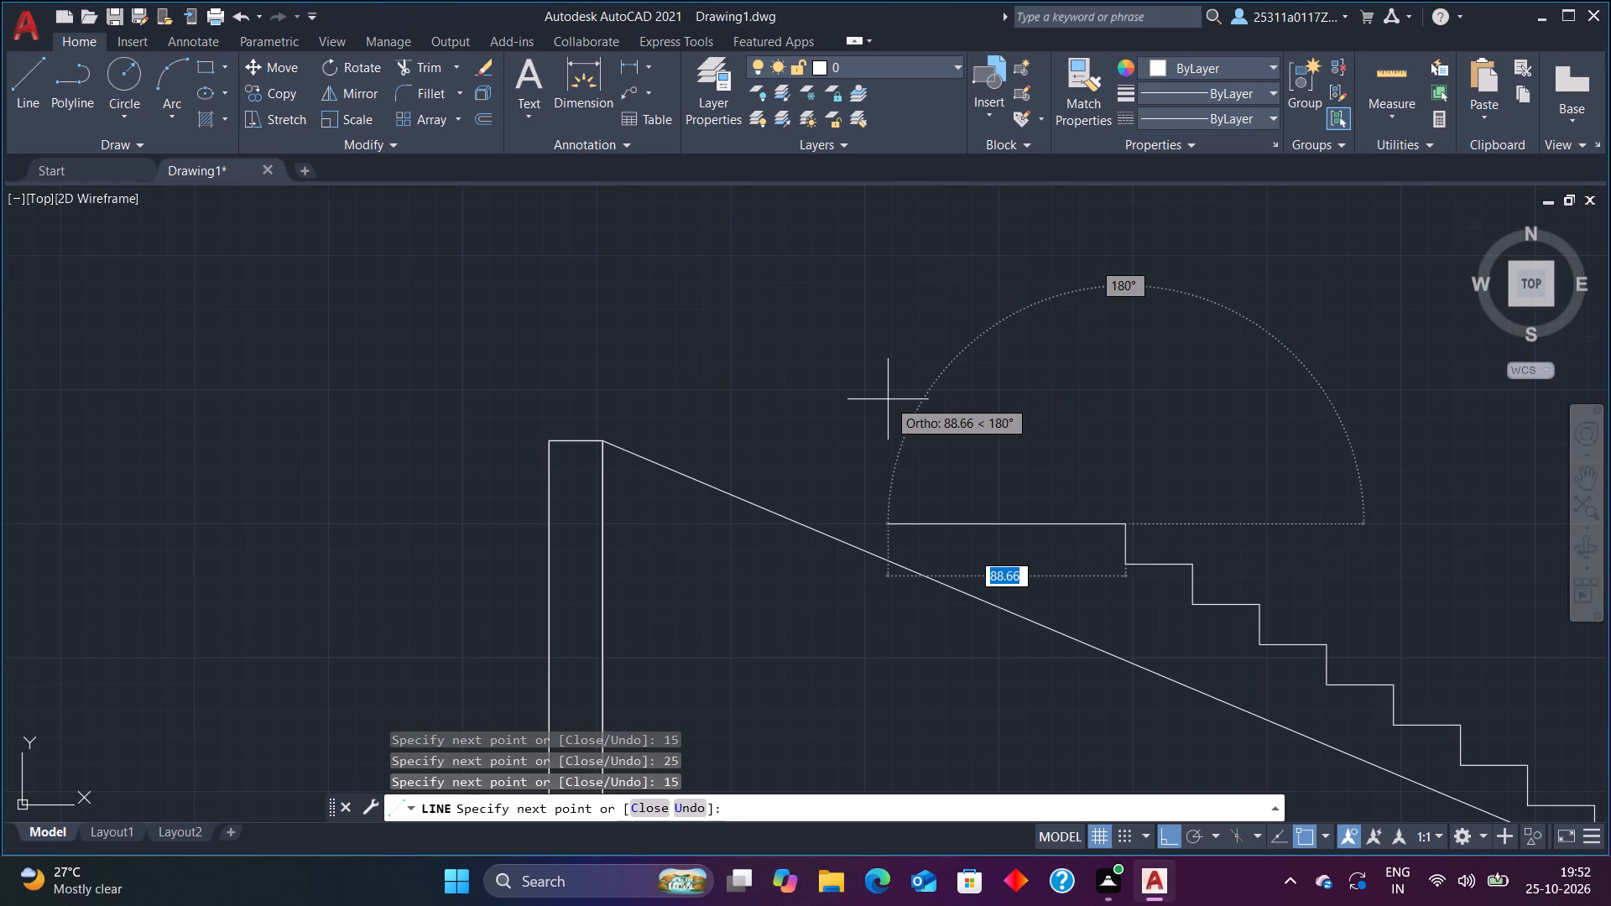
type("25")
key("Return")
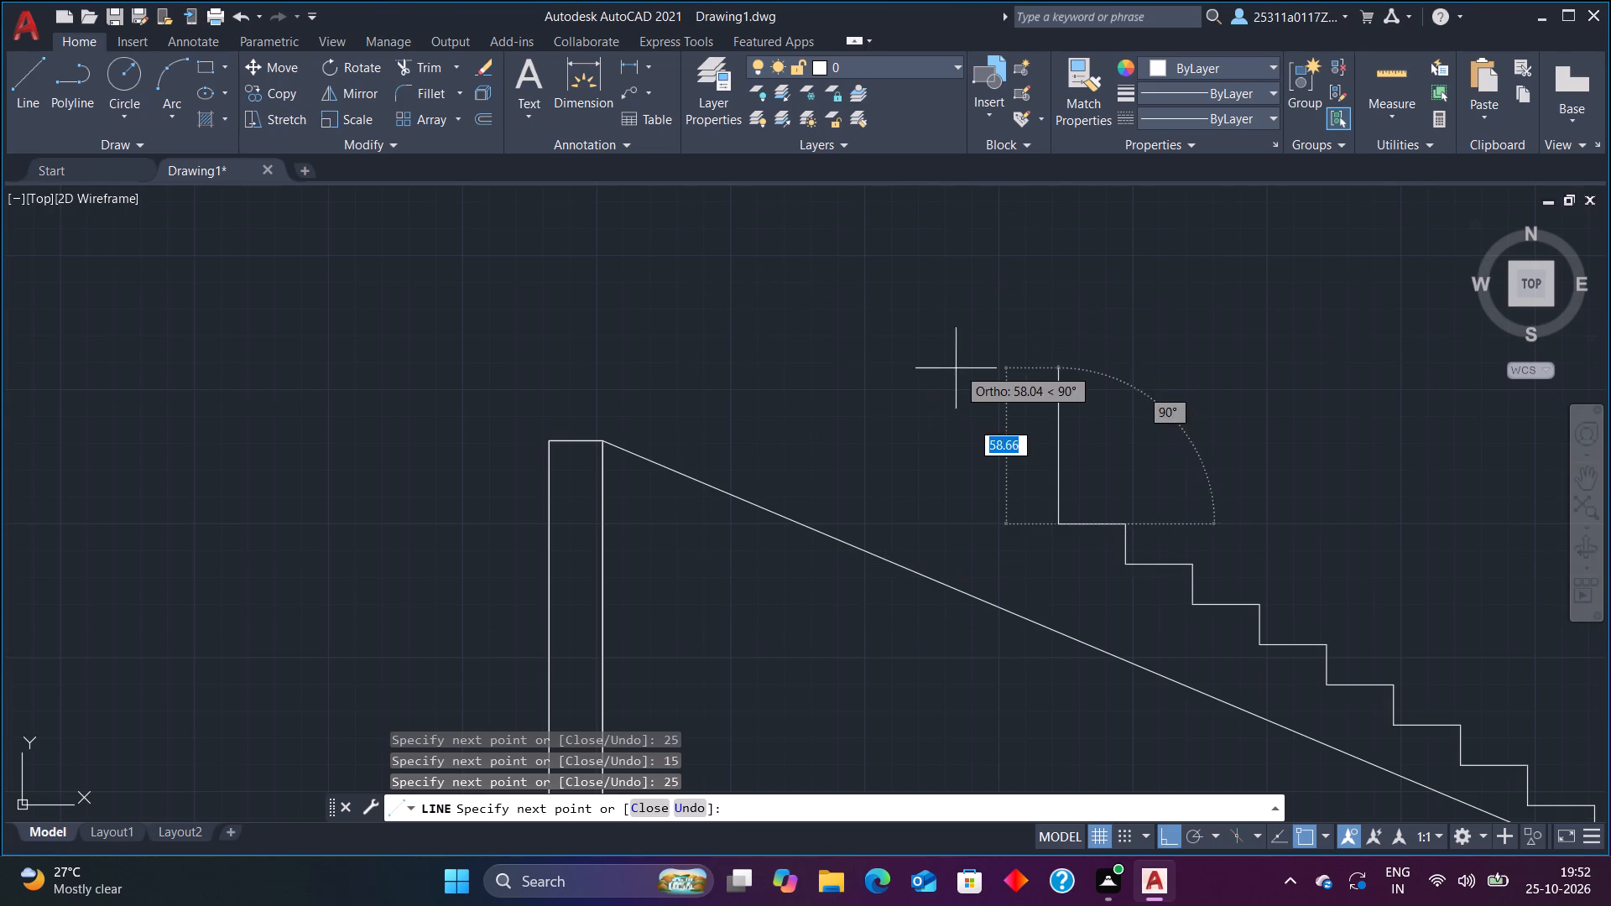
Draw three further upper-flight steps with 15-unit risers and 25-unit treads, rising above the left wall's top level.
key("0")
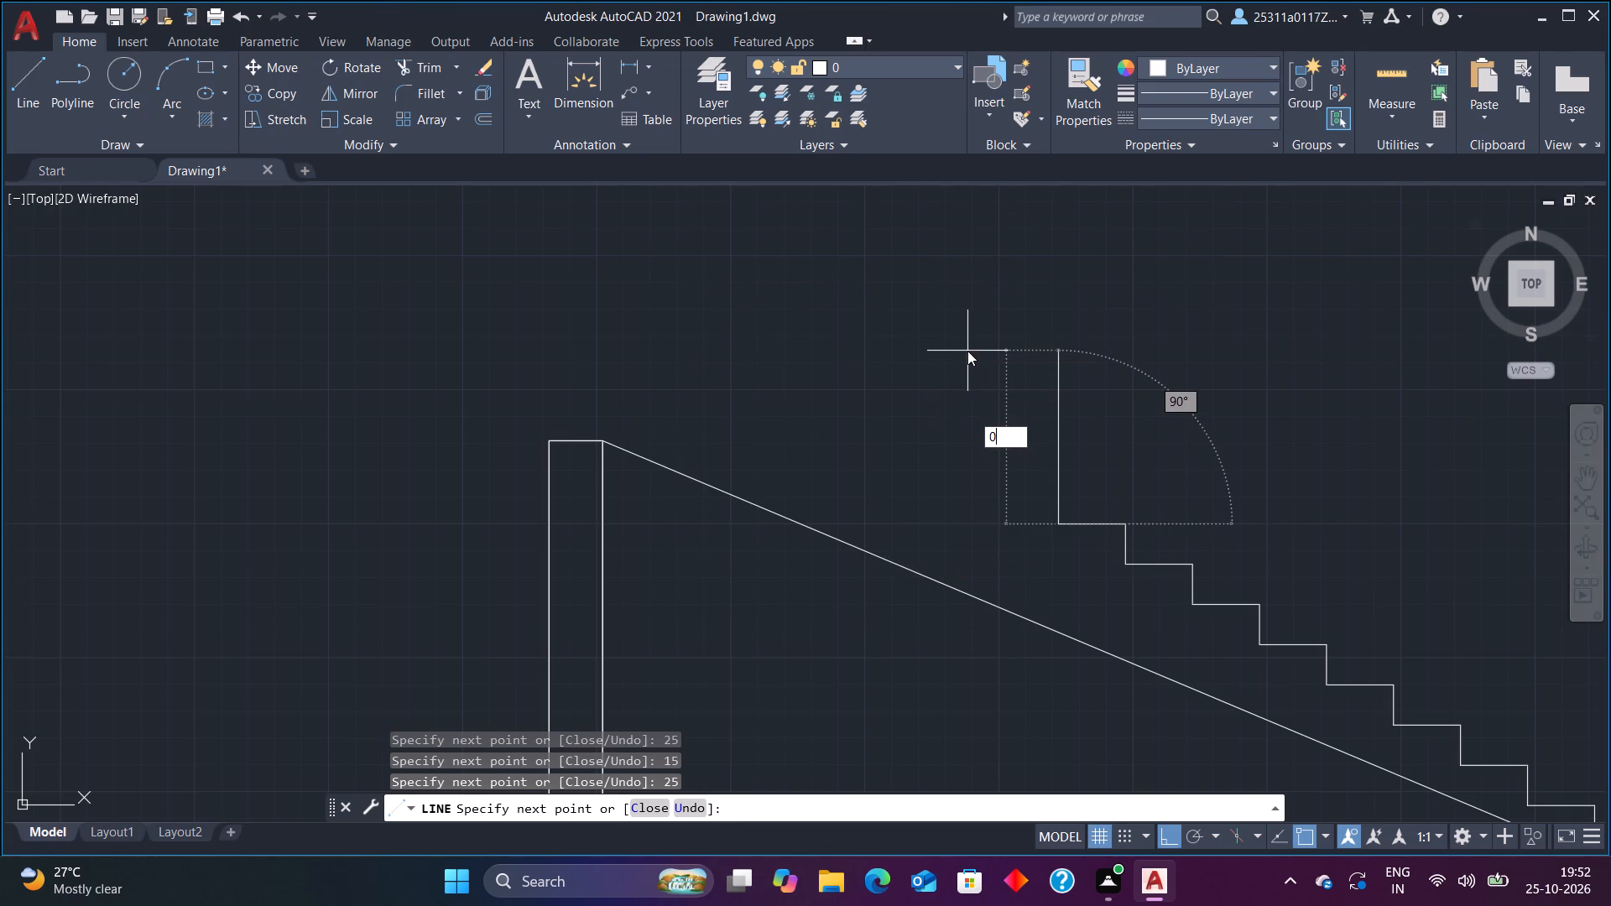
key("BackSpace")
type("15")
key("Return")
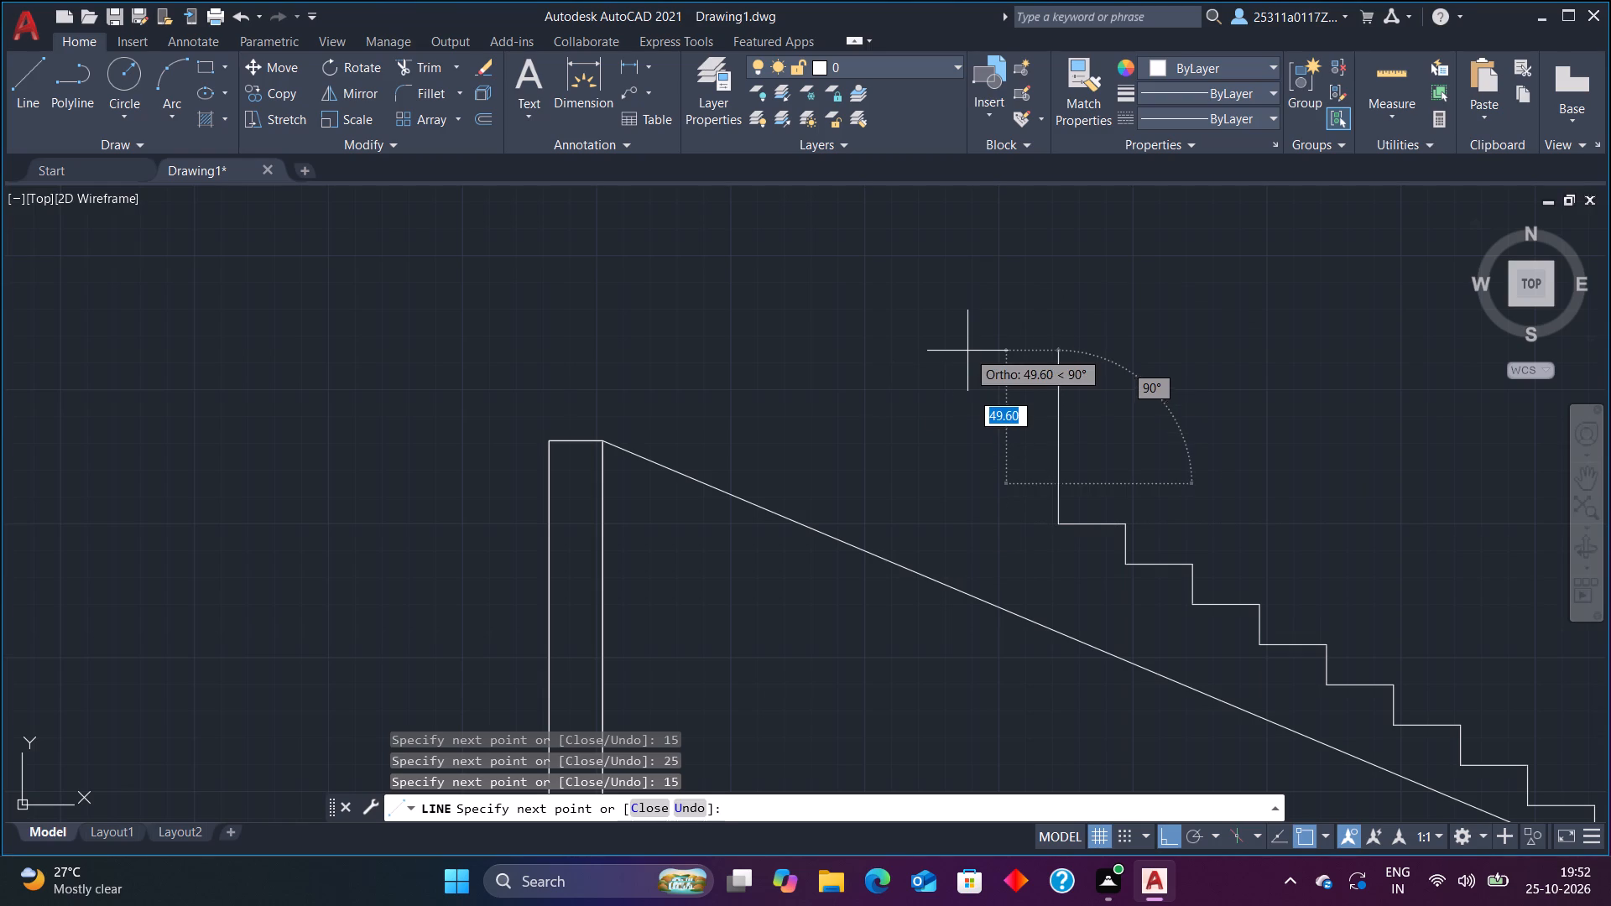
type("25")
key("Return")
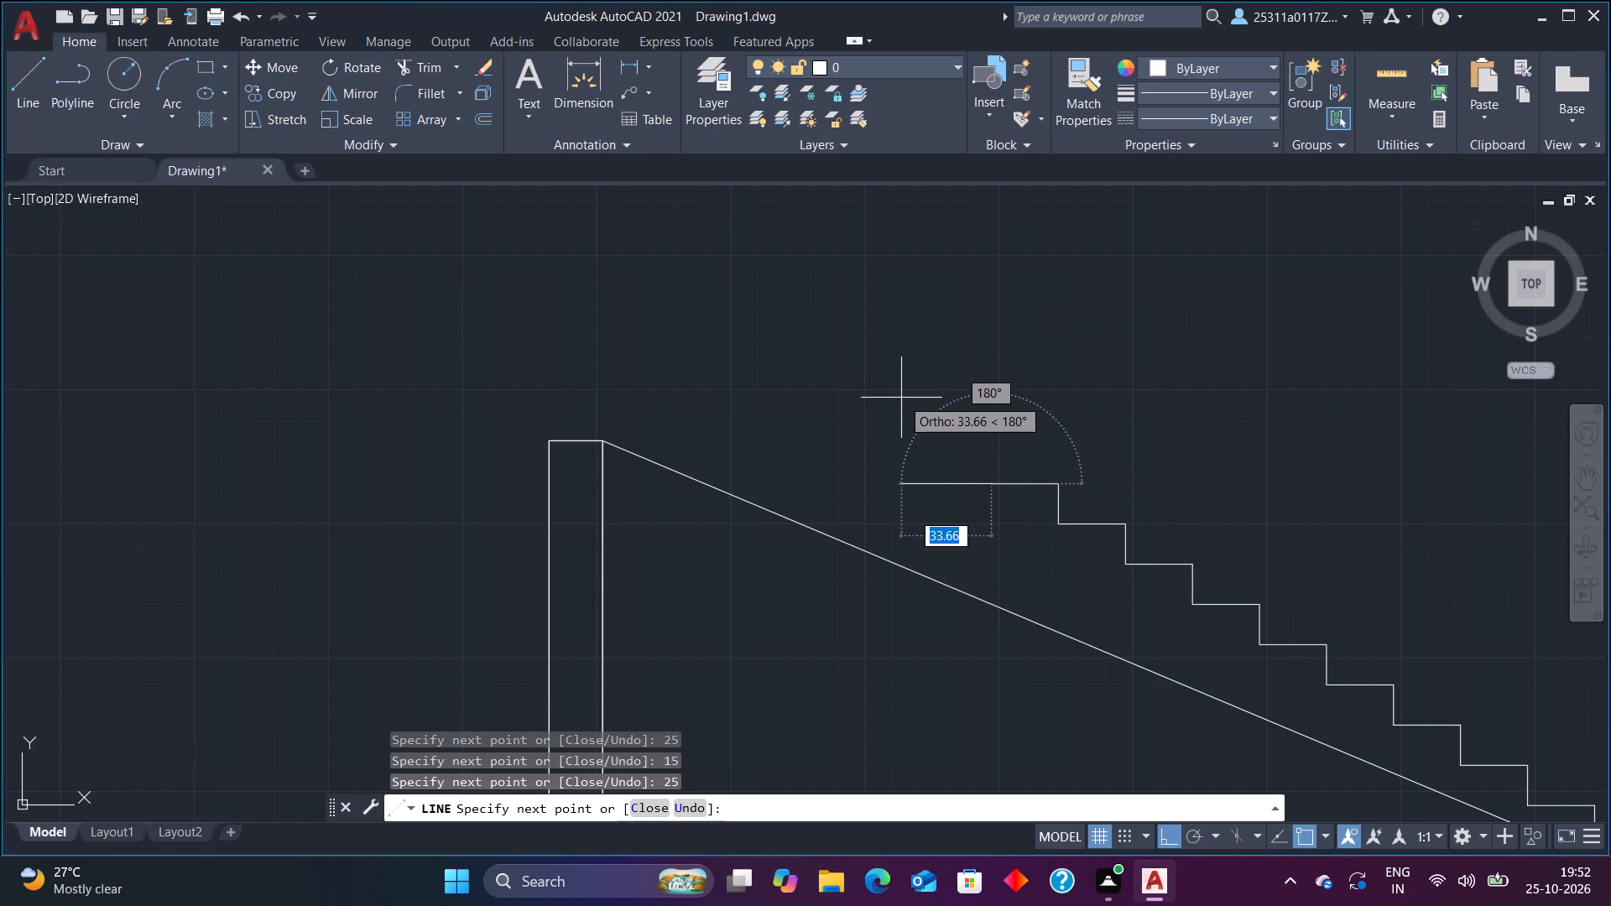
type("15")
key("Return")
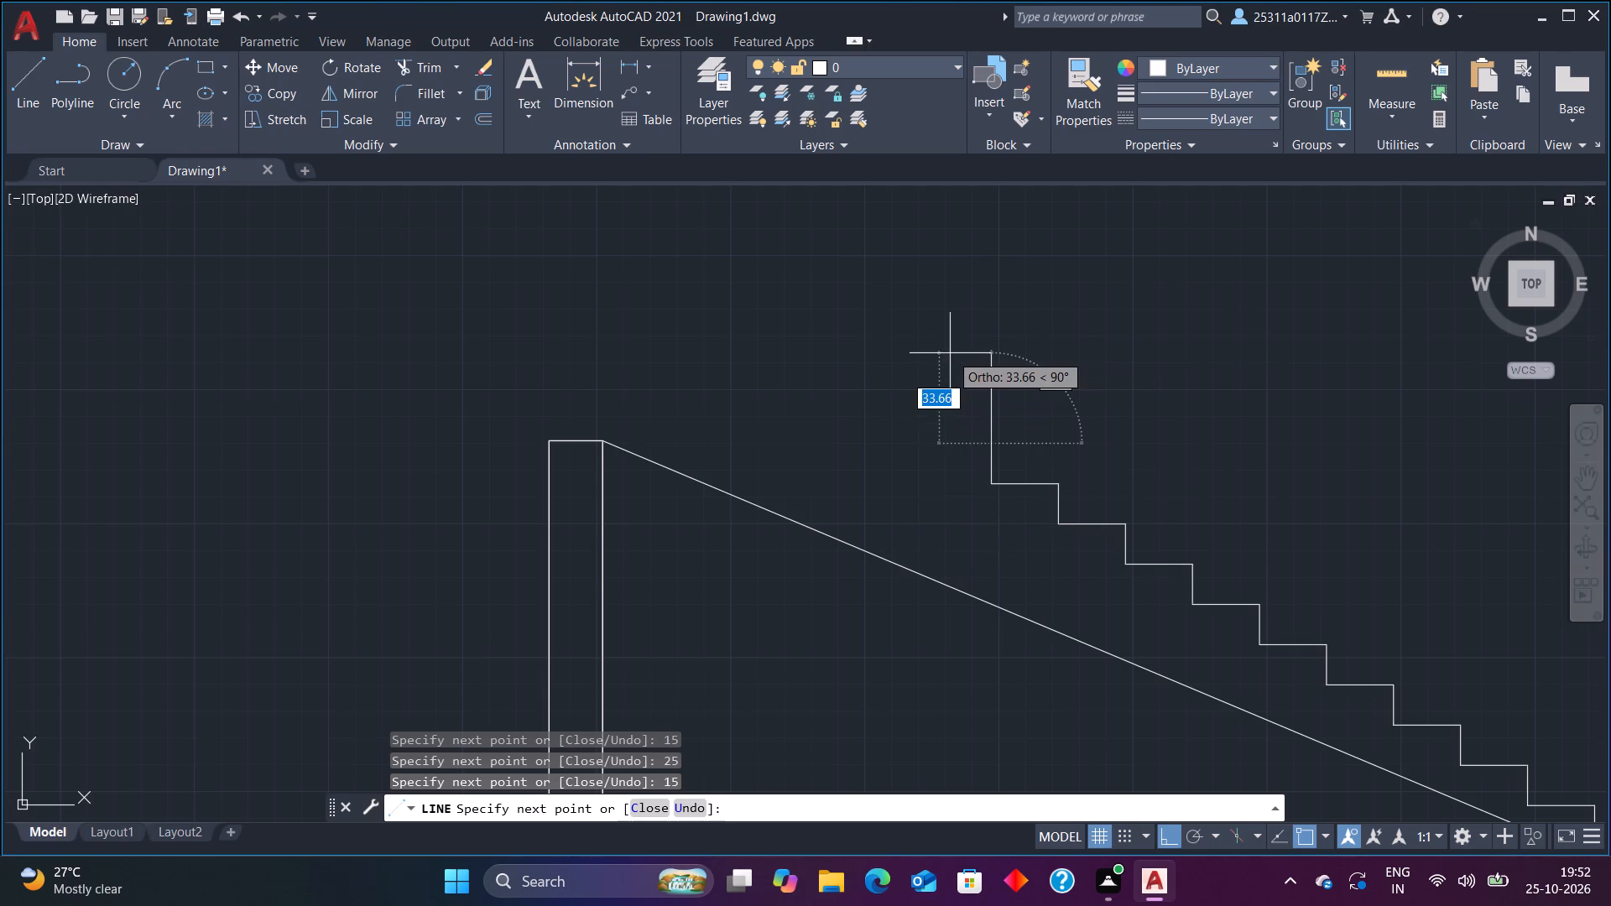
type("25")
key("Return")
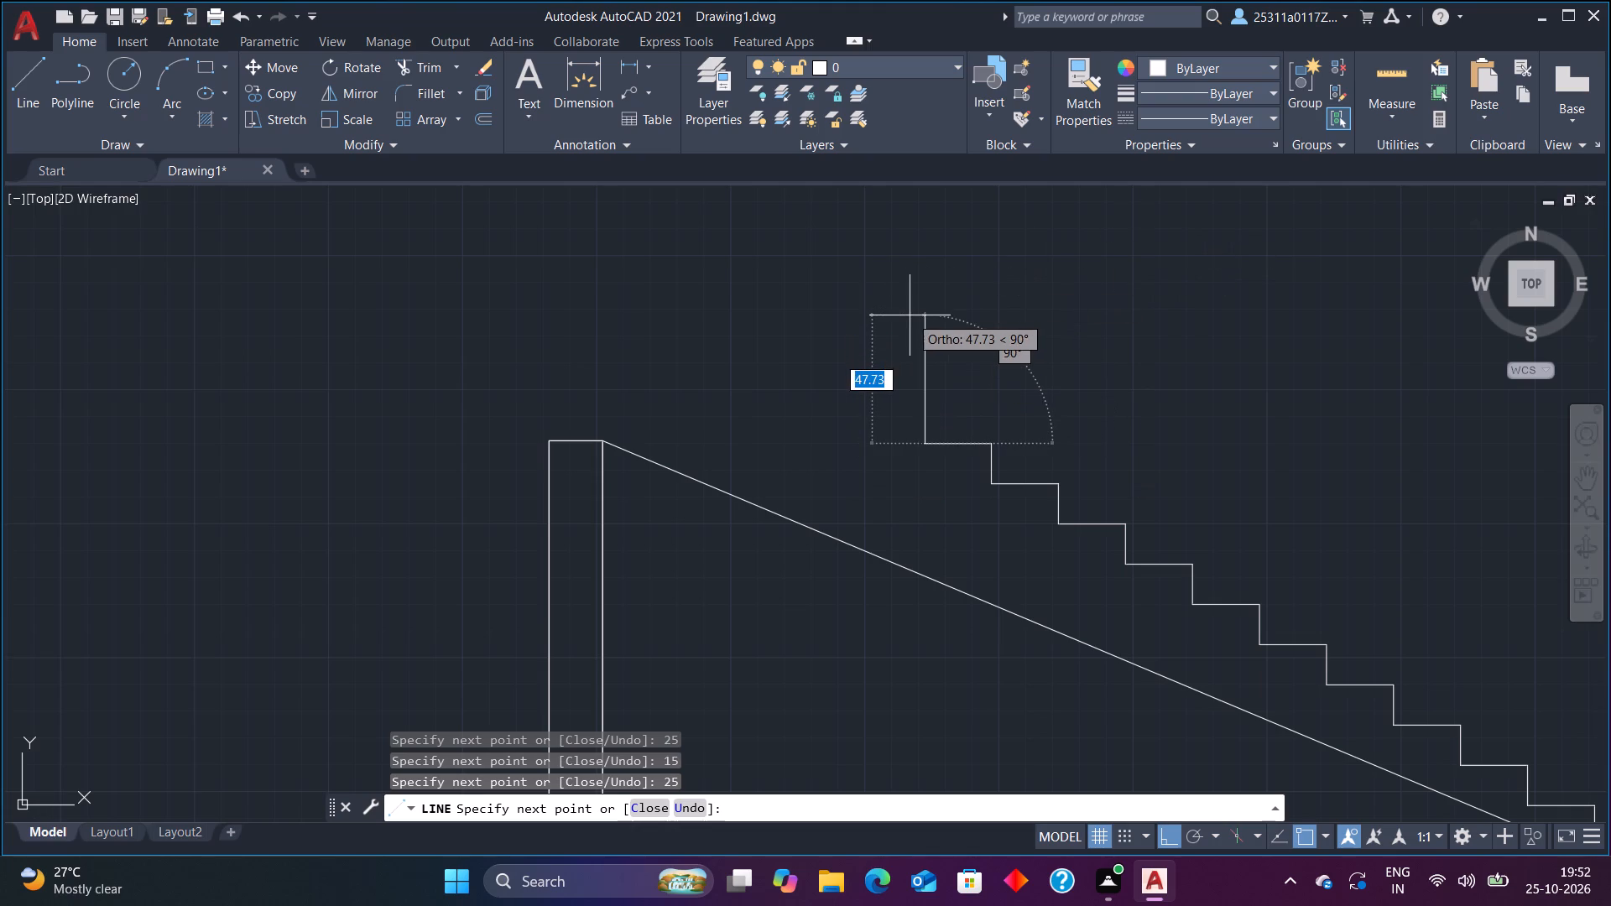
type("15")
key("Return")
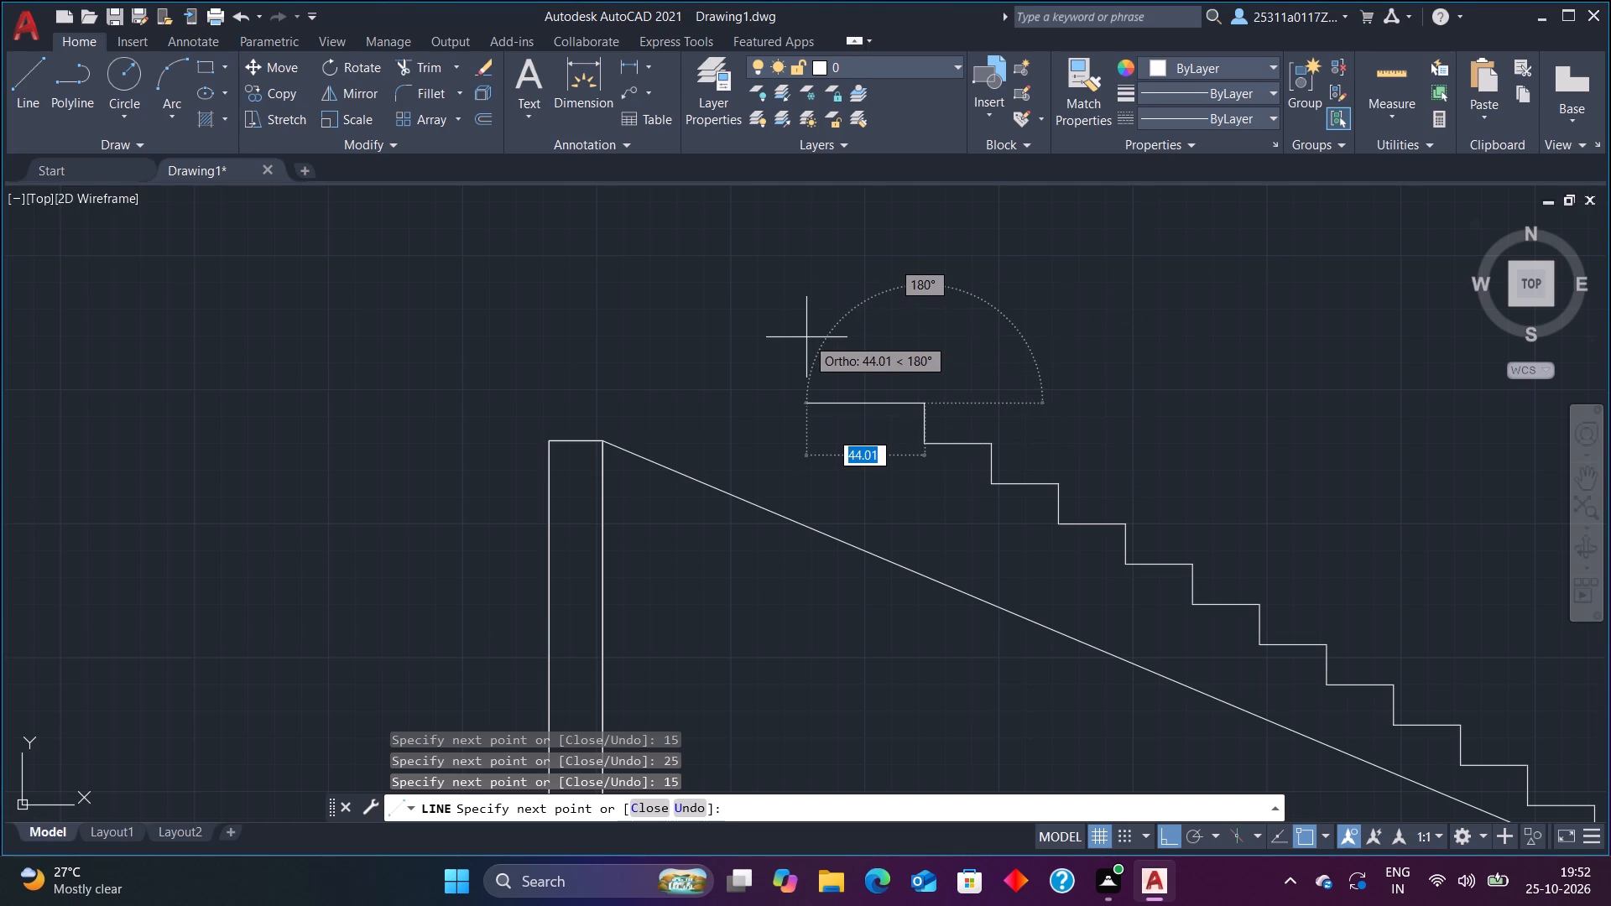
key("1")
key("BackSpace")
type("25")
key("Return")
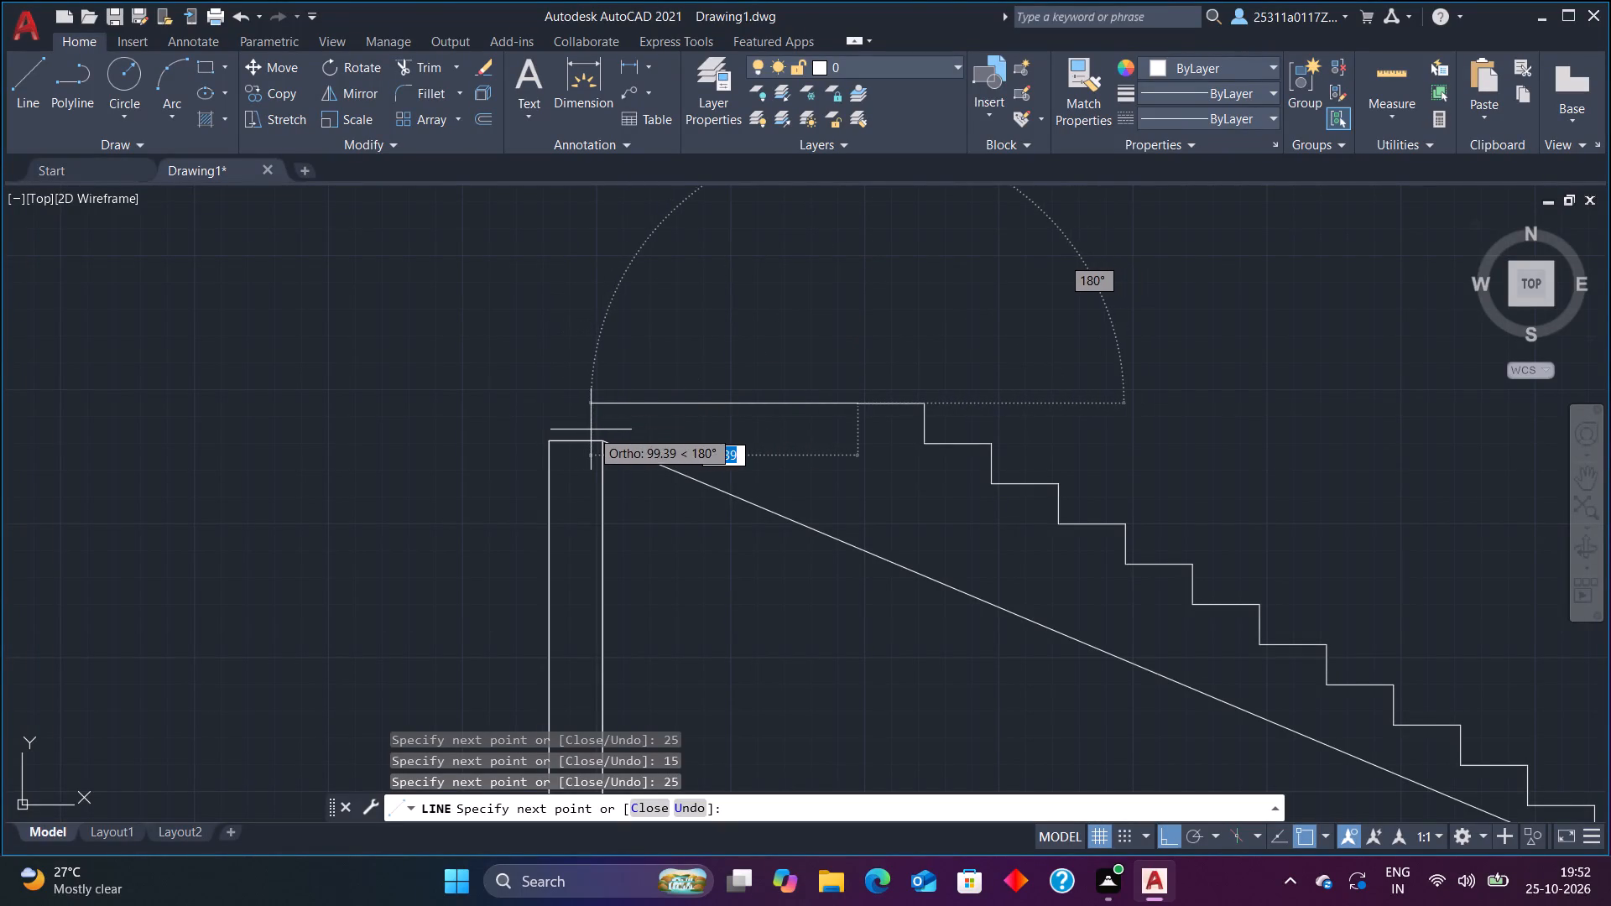
Extend the upper flight's top line horizontally to the left wall's outer face and close it down to the wall's top corner.
scroll(554, 455, "up", 1)
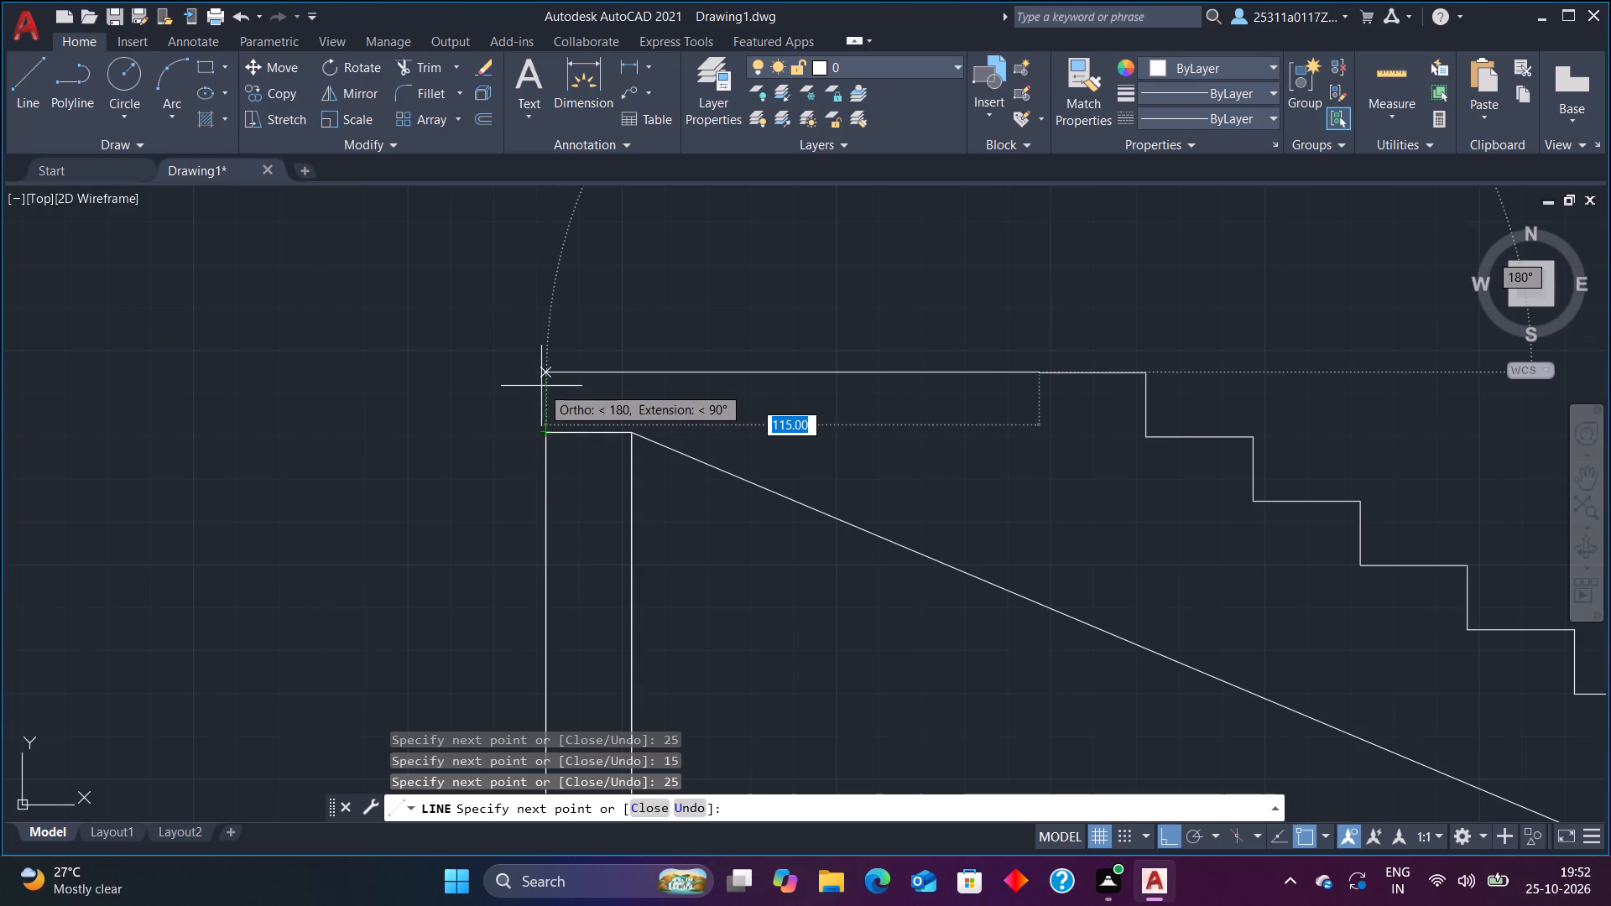
left_click(545, 372)
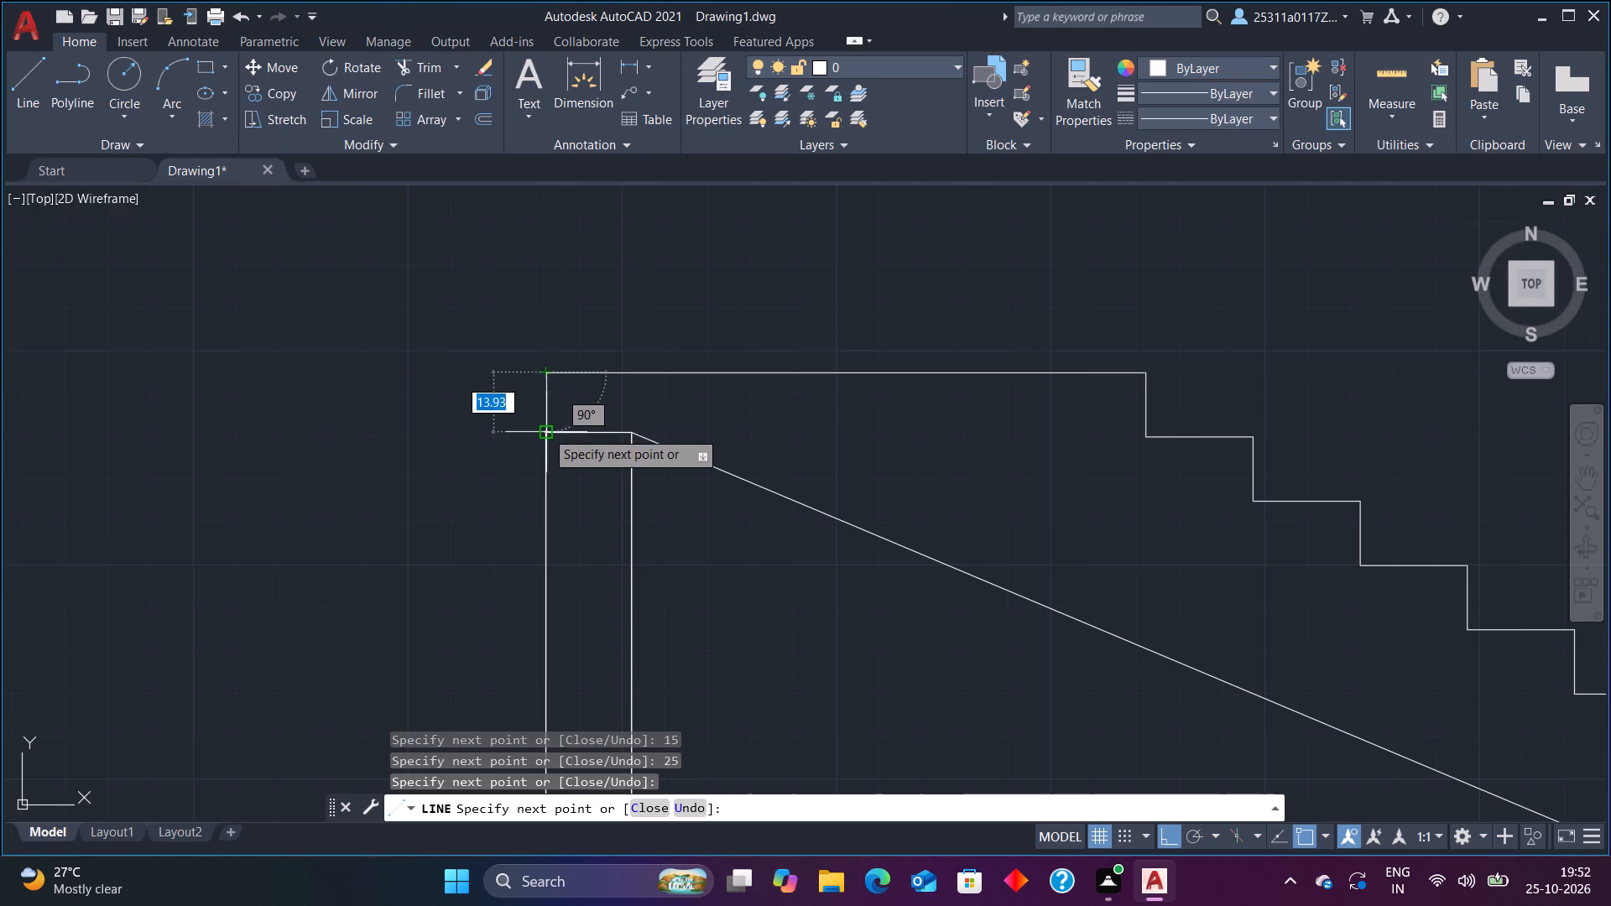
left_click(545, 430)
key("Escape")
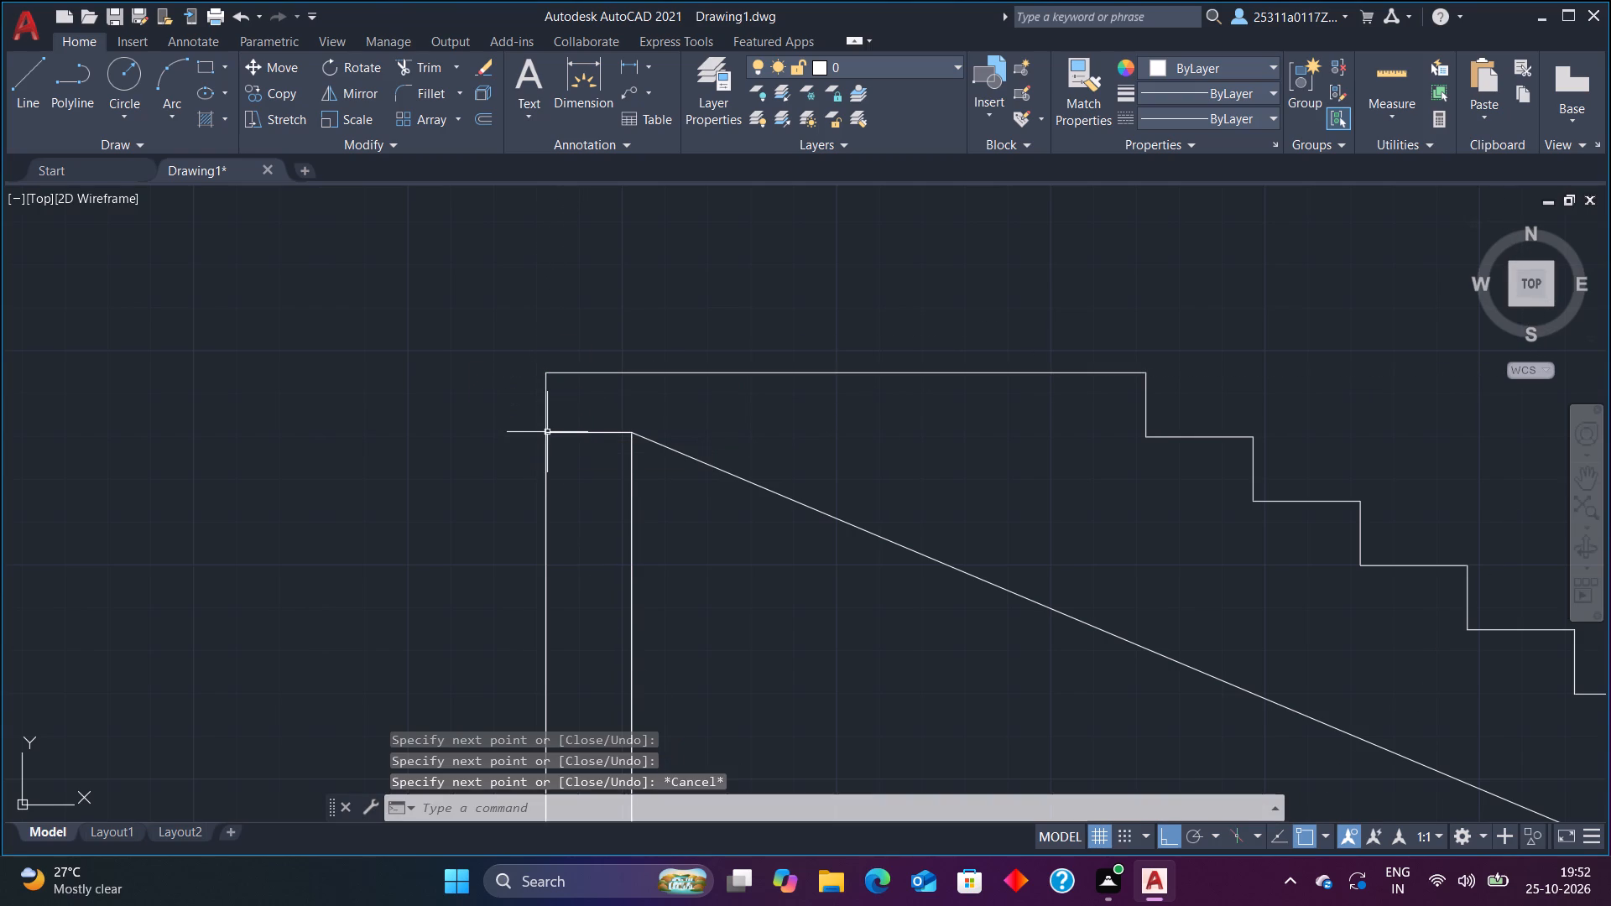
Erase the sloped soffit line beneath the upper flight in the section.
scroll(1003, 630, "down", 4)
scroll(1044, 683, "up", 3)
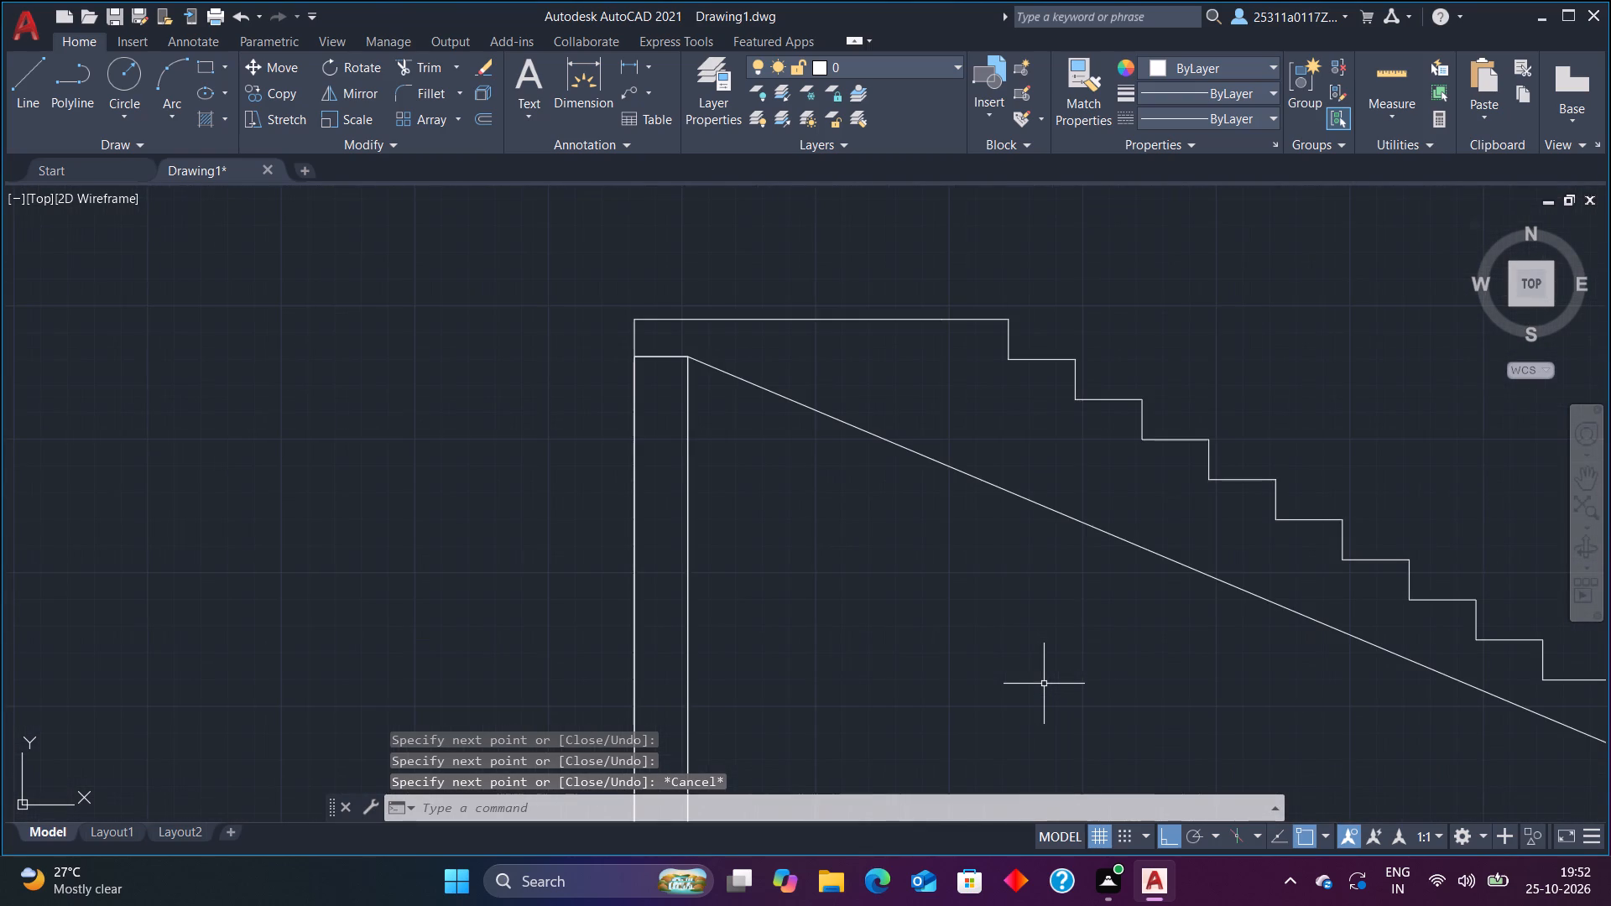
left_click_drag(957, 420, 912, 536)
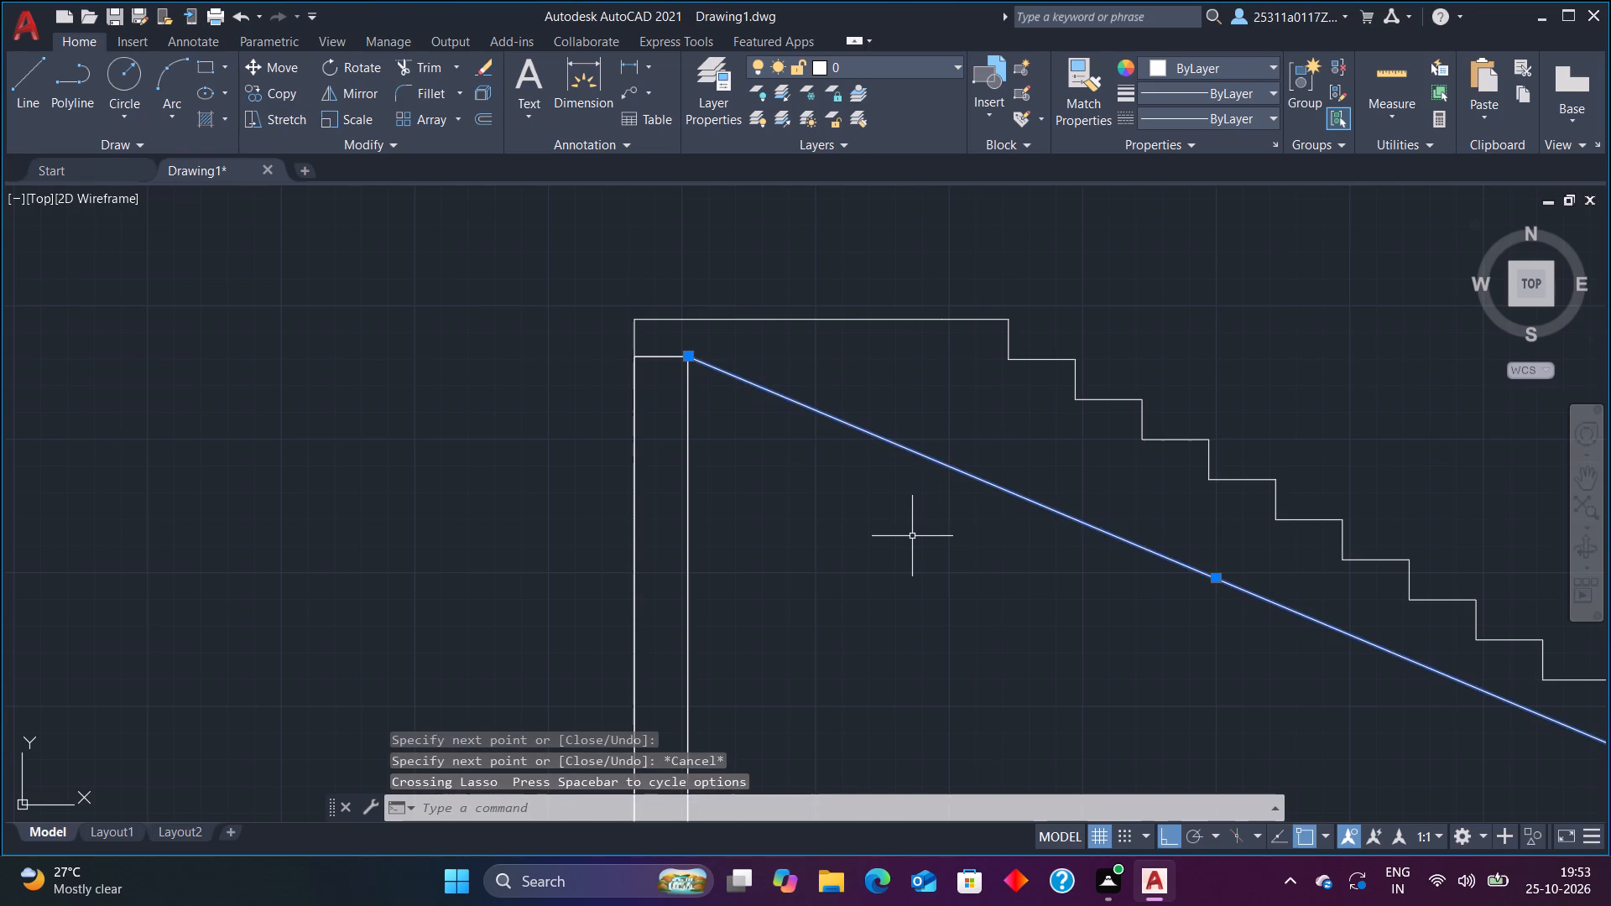
key("Delete")
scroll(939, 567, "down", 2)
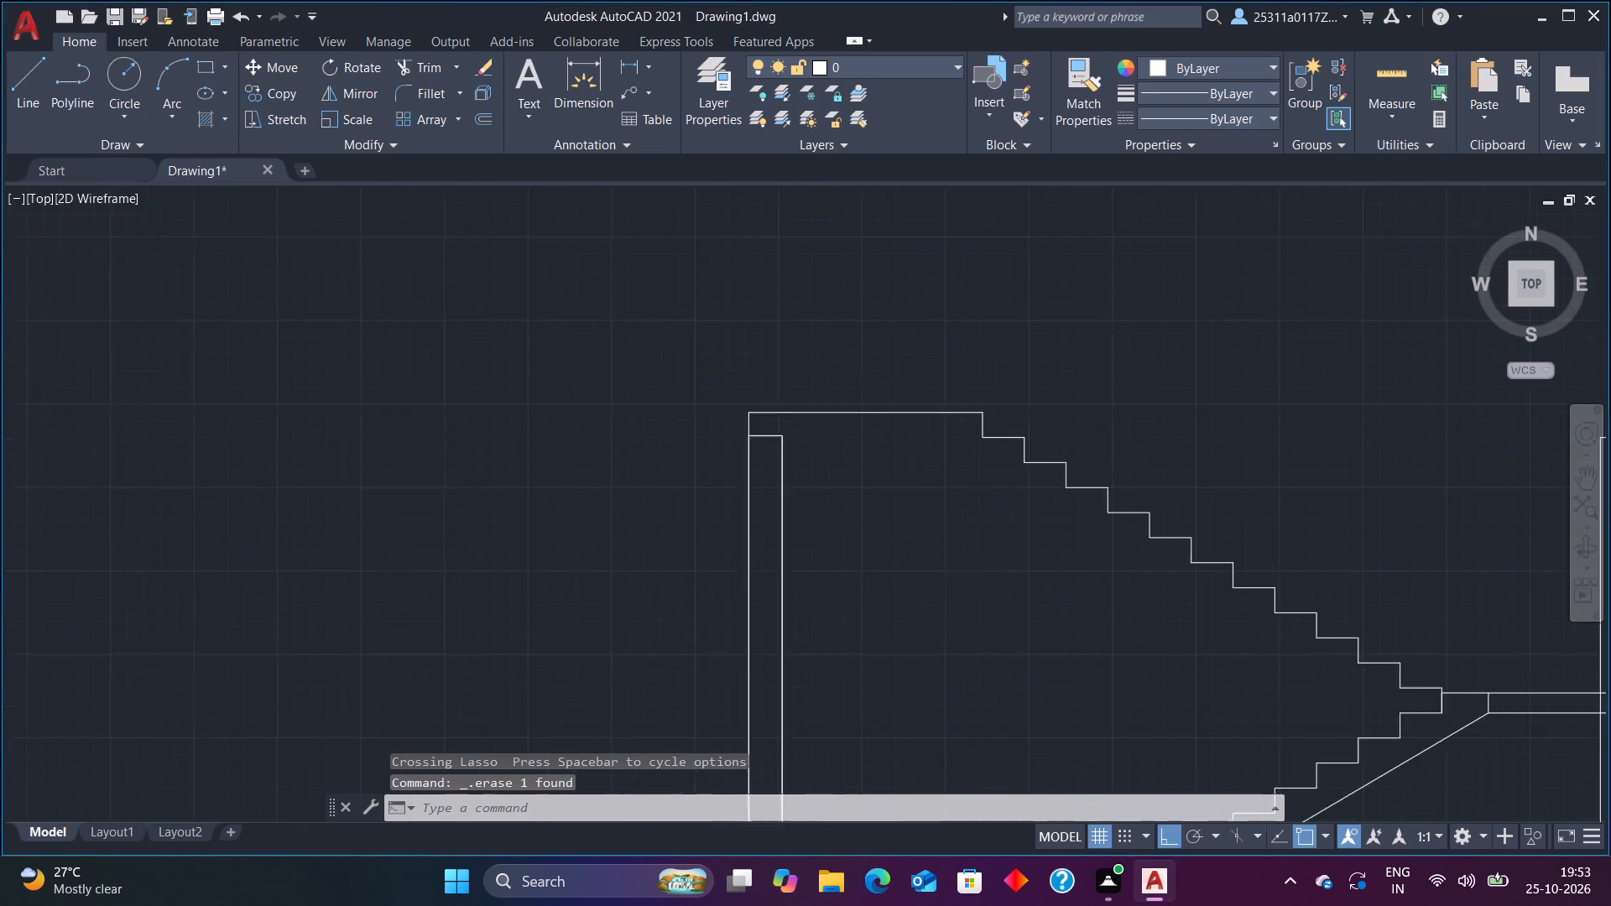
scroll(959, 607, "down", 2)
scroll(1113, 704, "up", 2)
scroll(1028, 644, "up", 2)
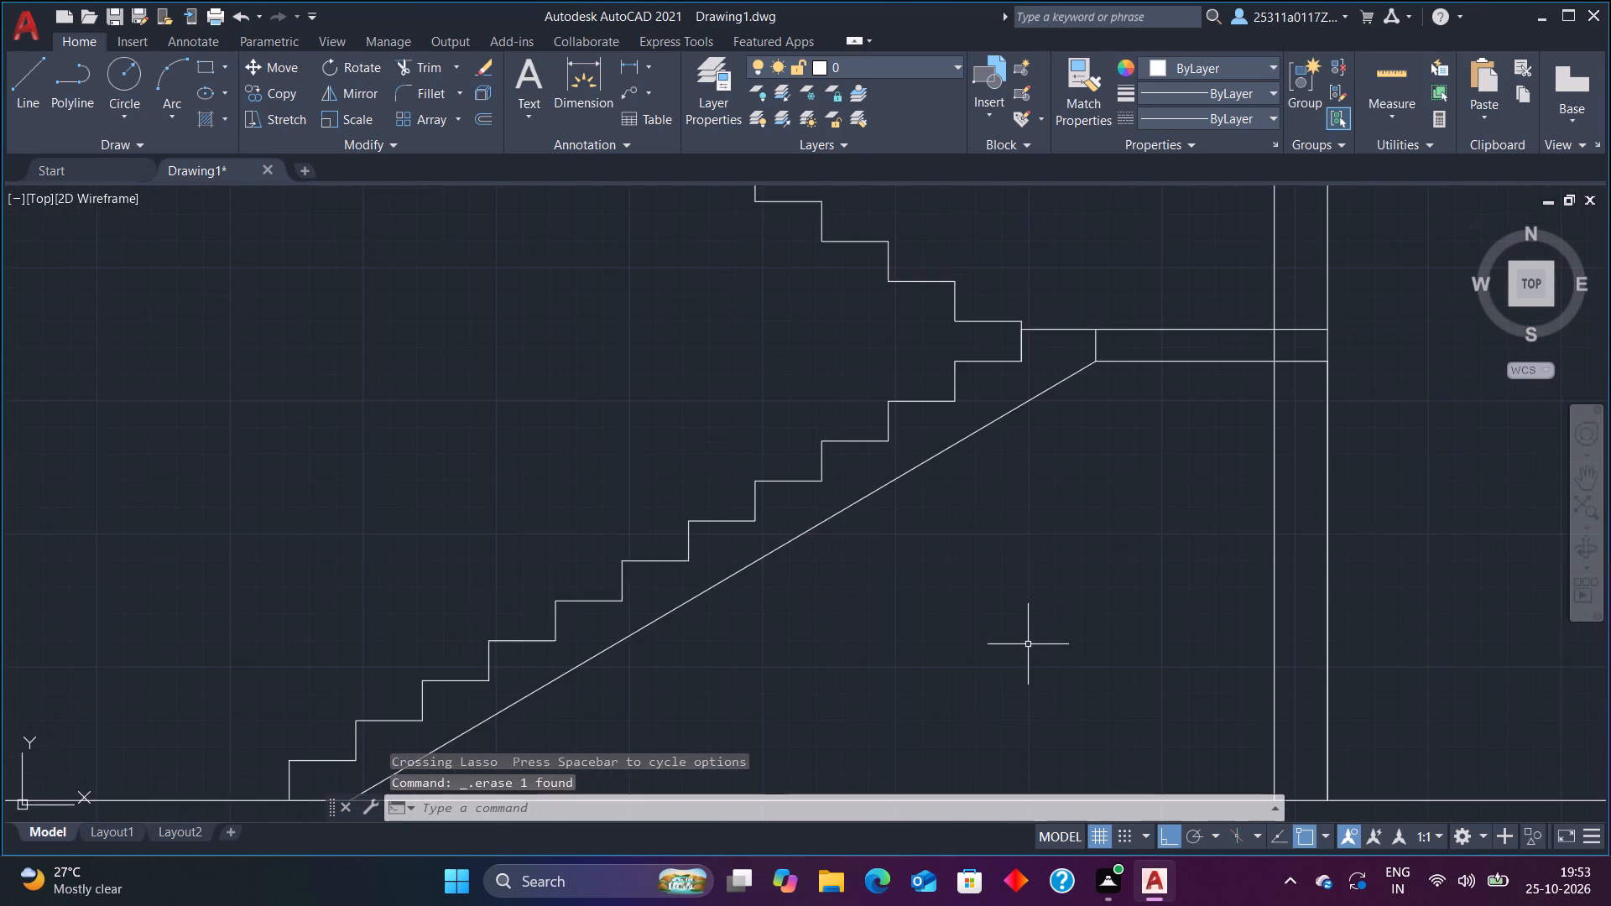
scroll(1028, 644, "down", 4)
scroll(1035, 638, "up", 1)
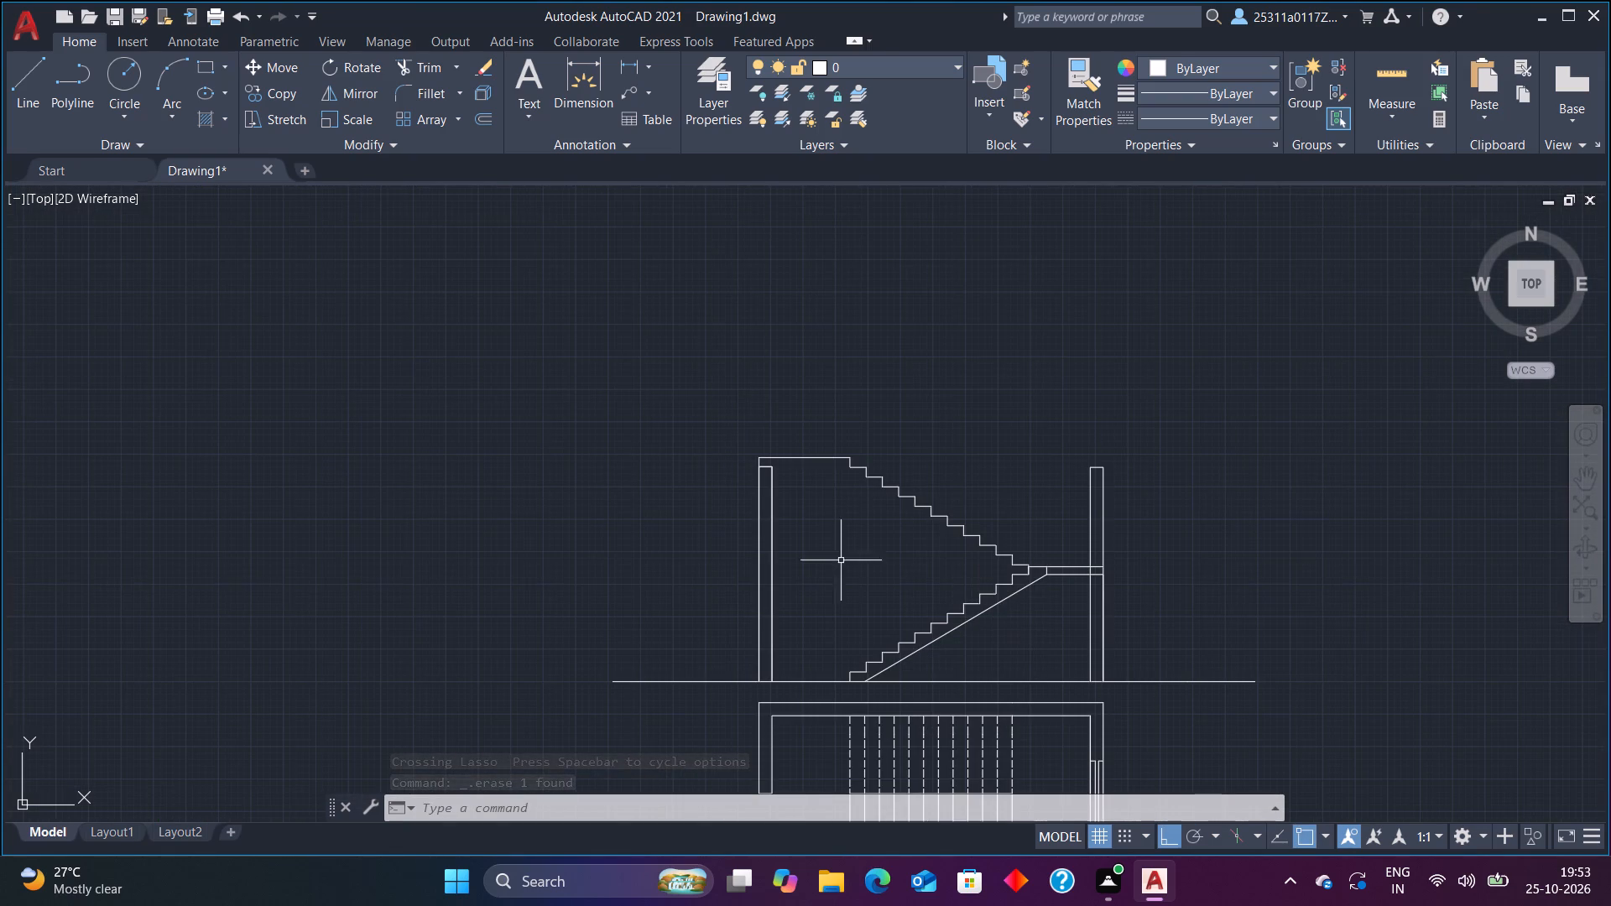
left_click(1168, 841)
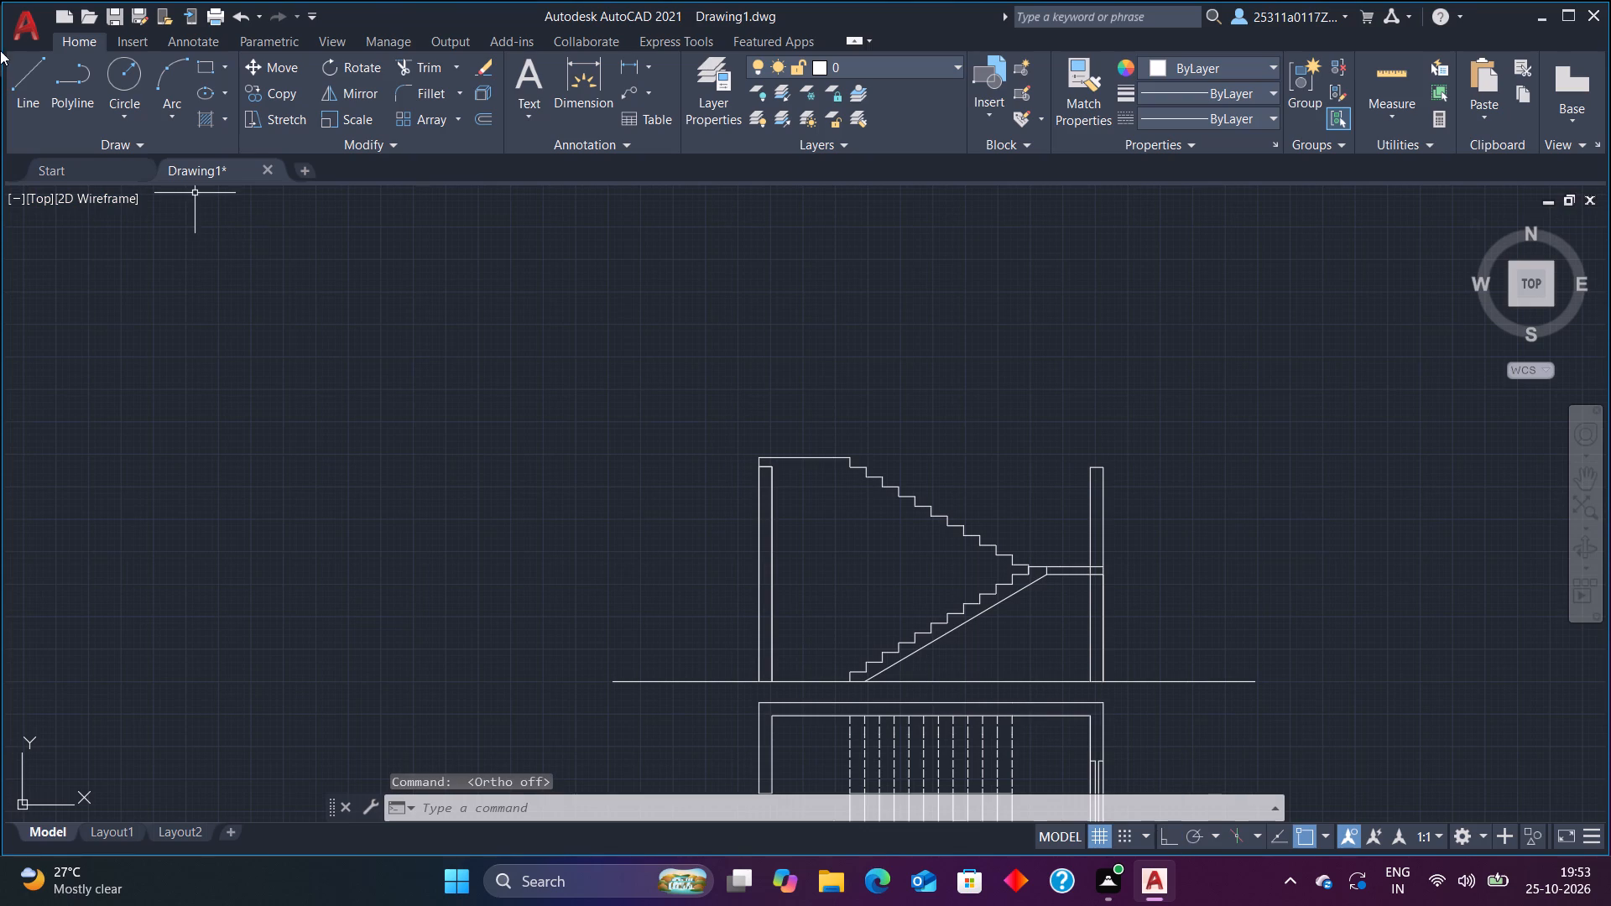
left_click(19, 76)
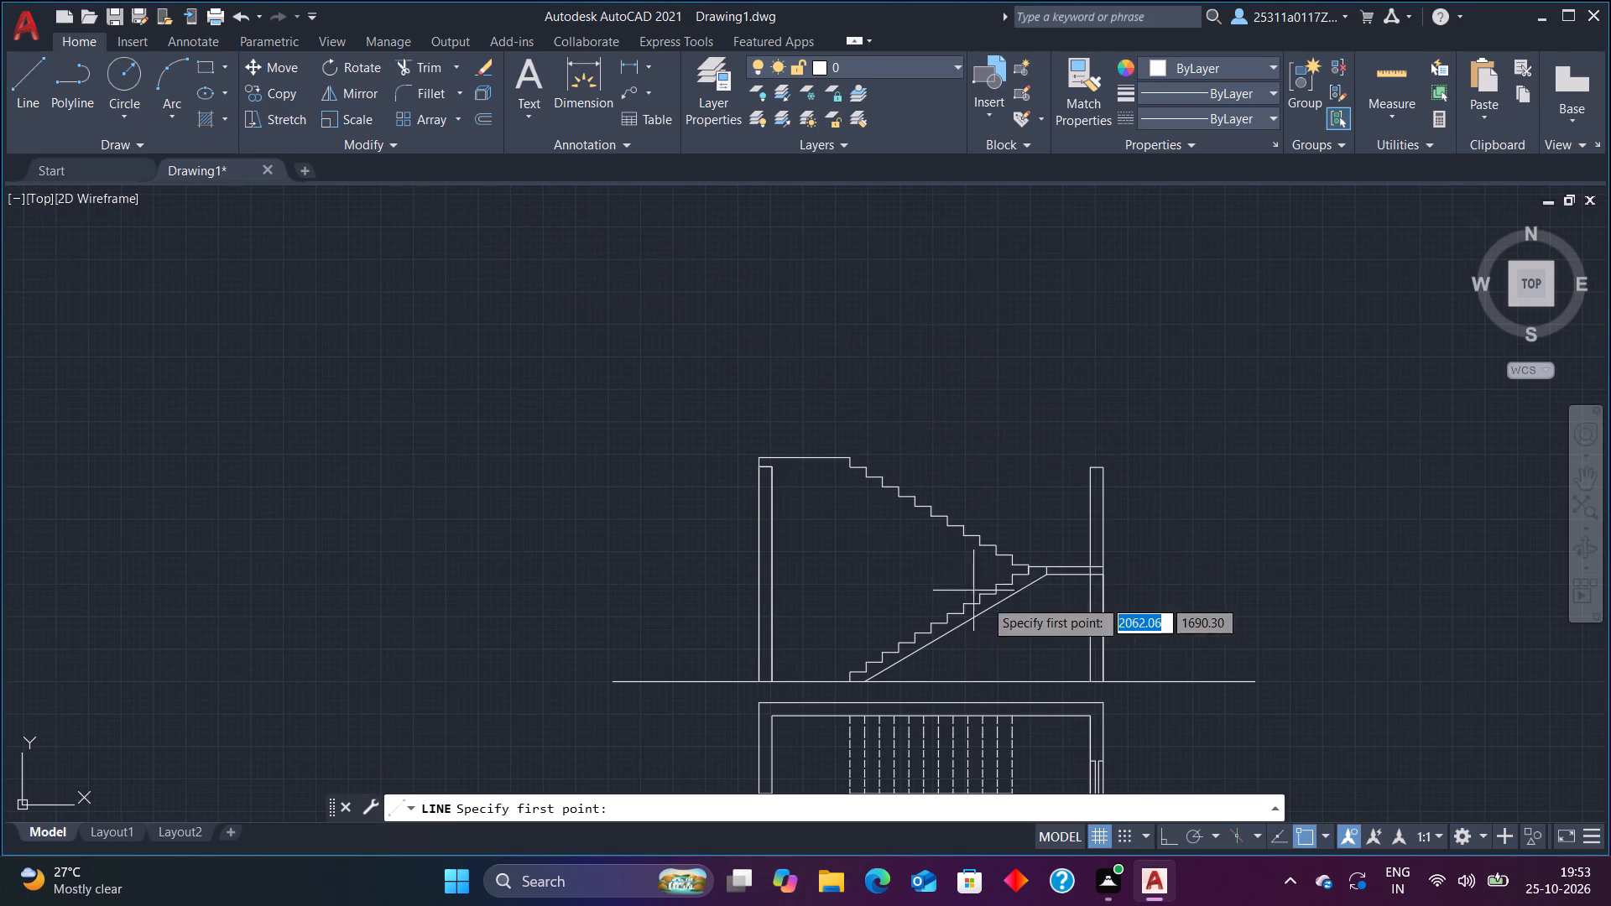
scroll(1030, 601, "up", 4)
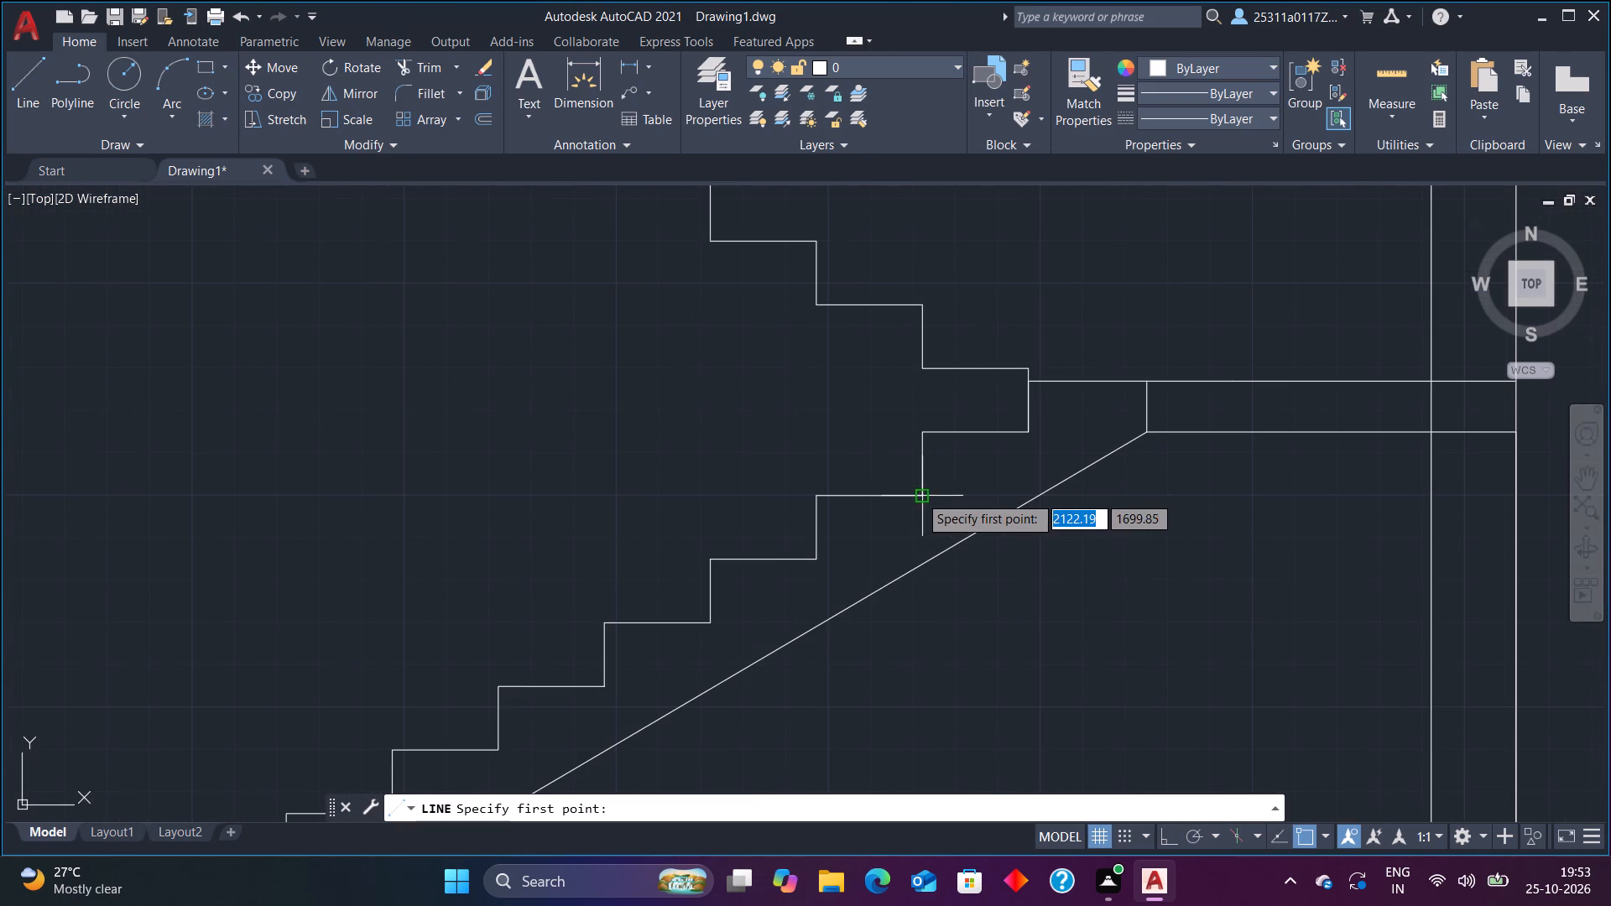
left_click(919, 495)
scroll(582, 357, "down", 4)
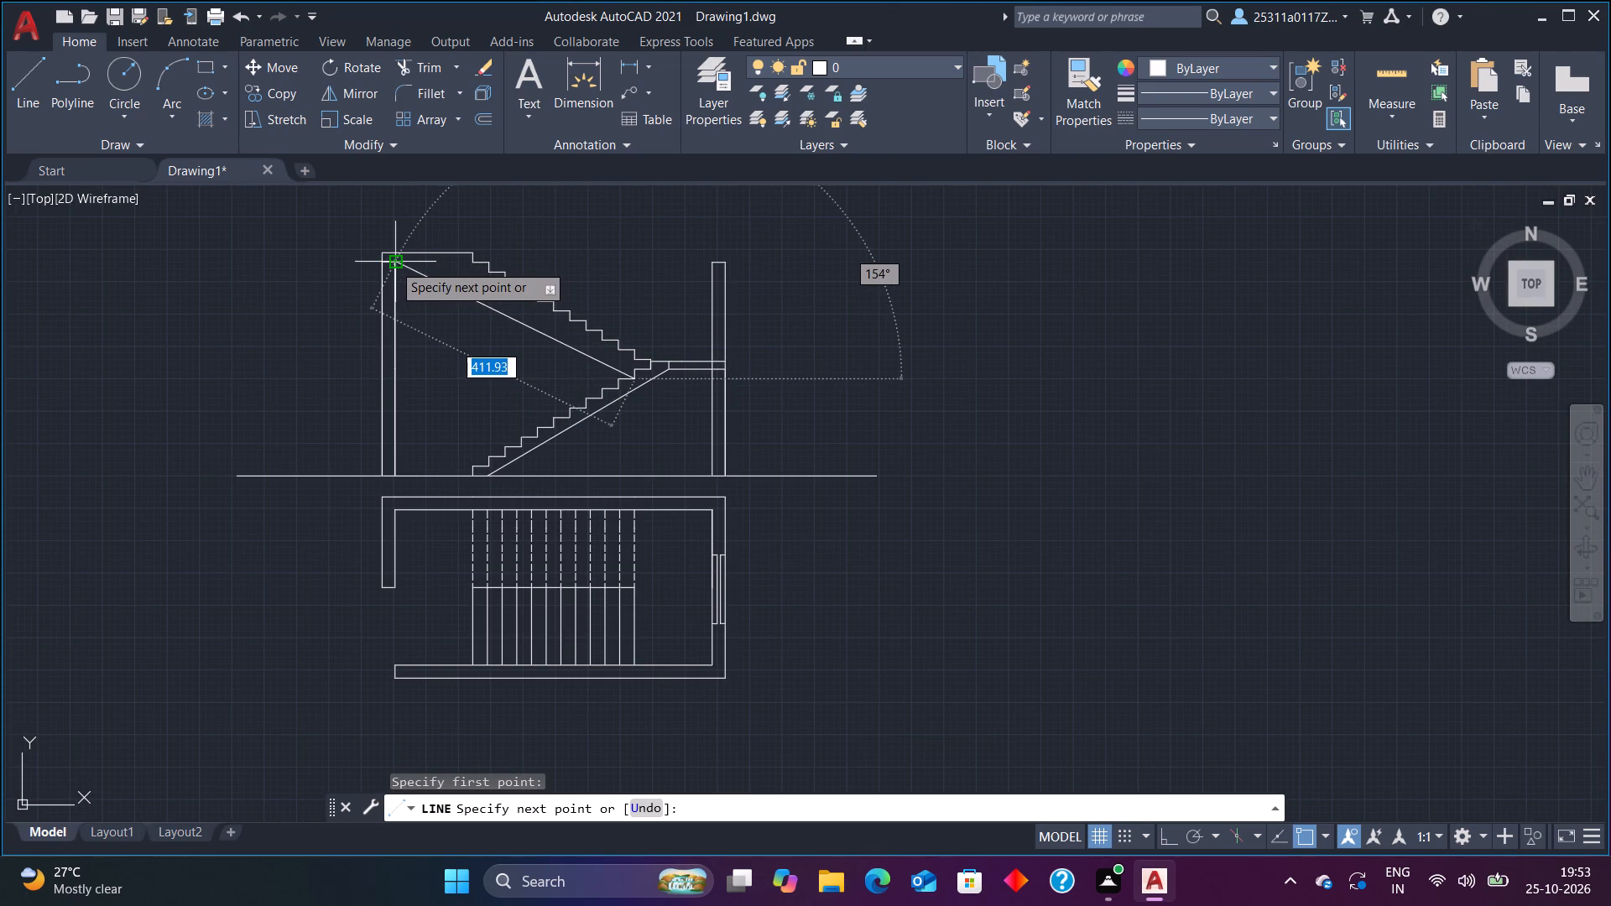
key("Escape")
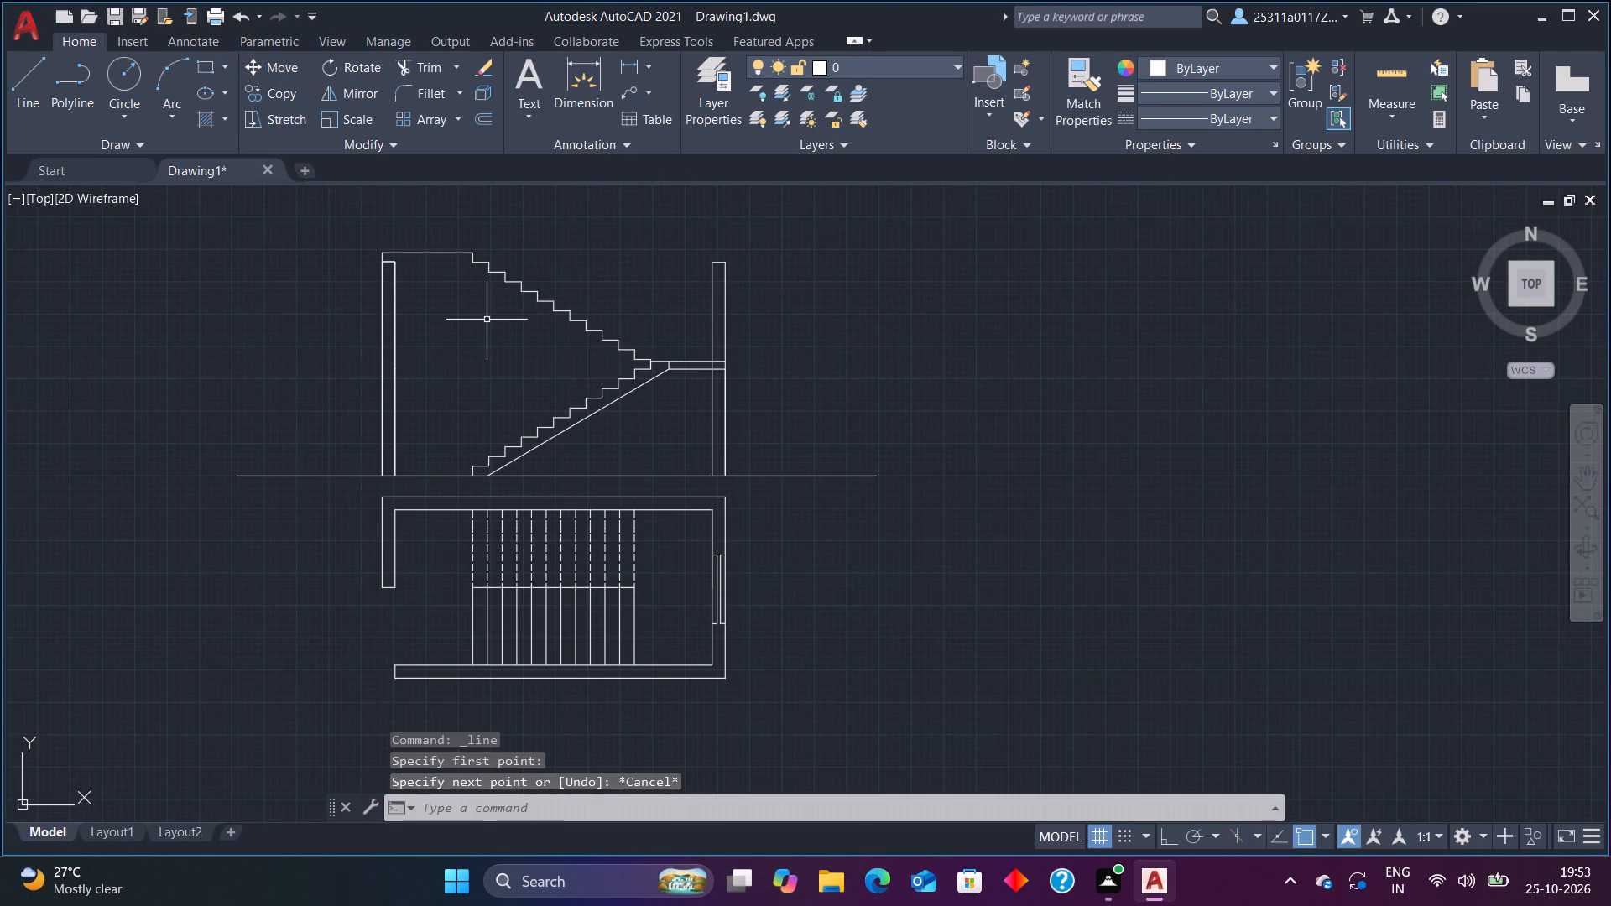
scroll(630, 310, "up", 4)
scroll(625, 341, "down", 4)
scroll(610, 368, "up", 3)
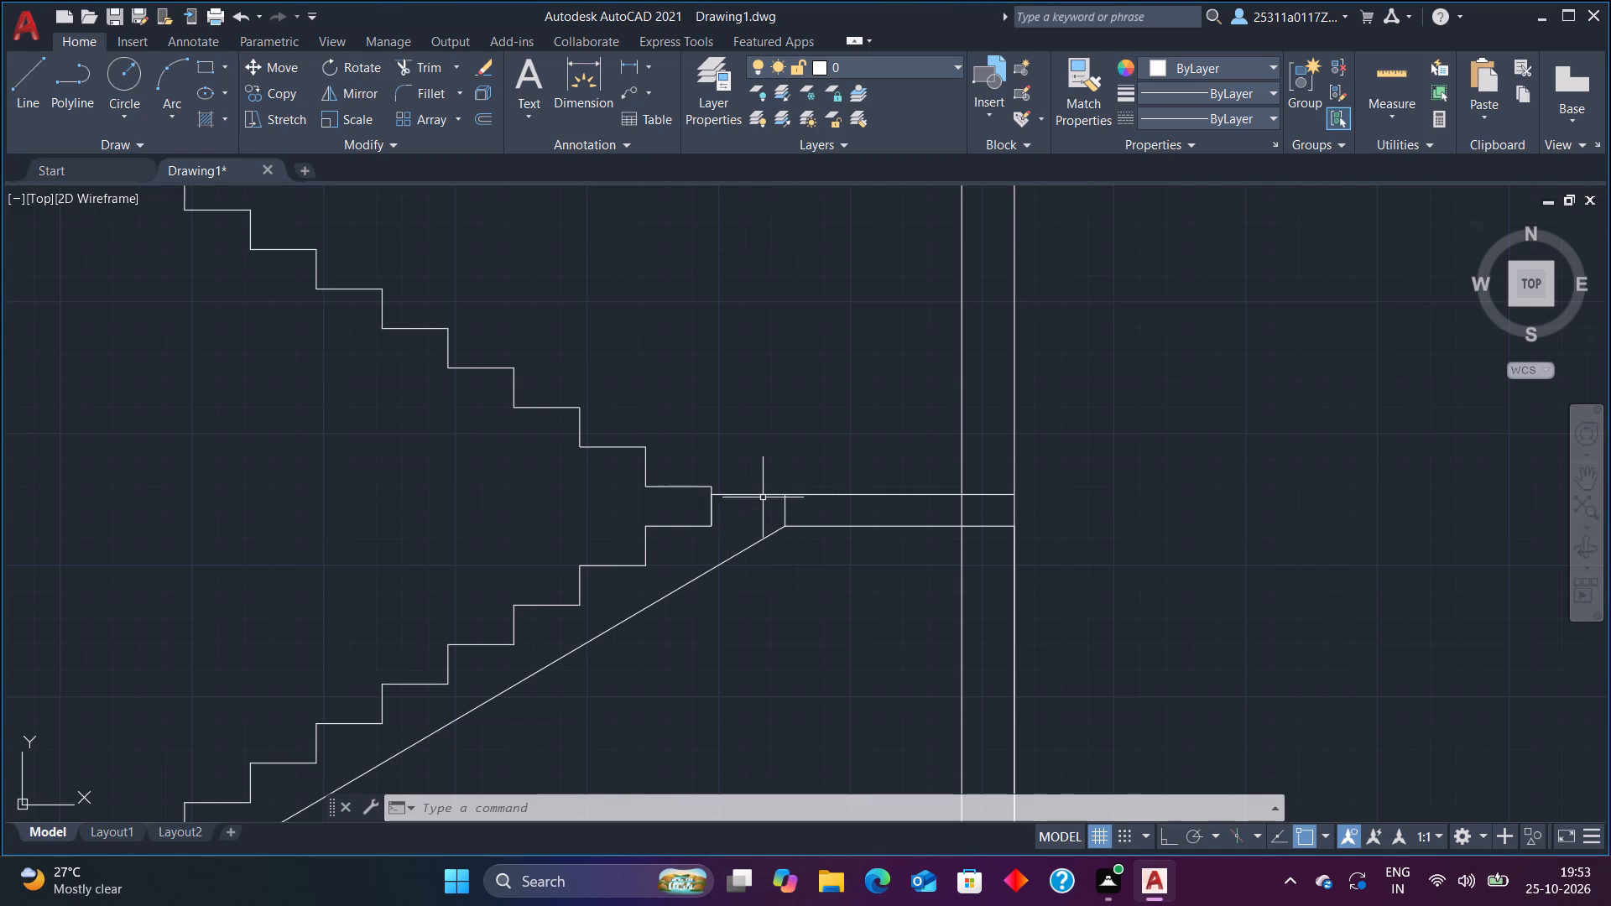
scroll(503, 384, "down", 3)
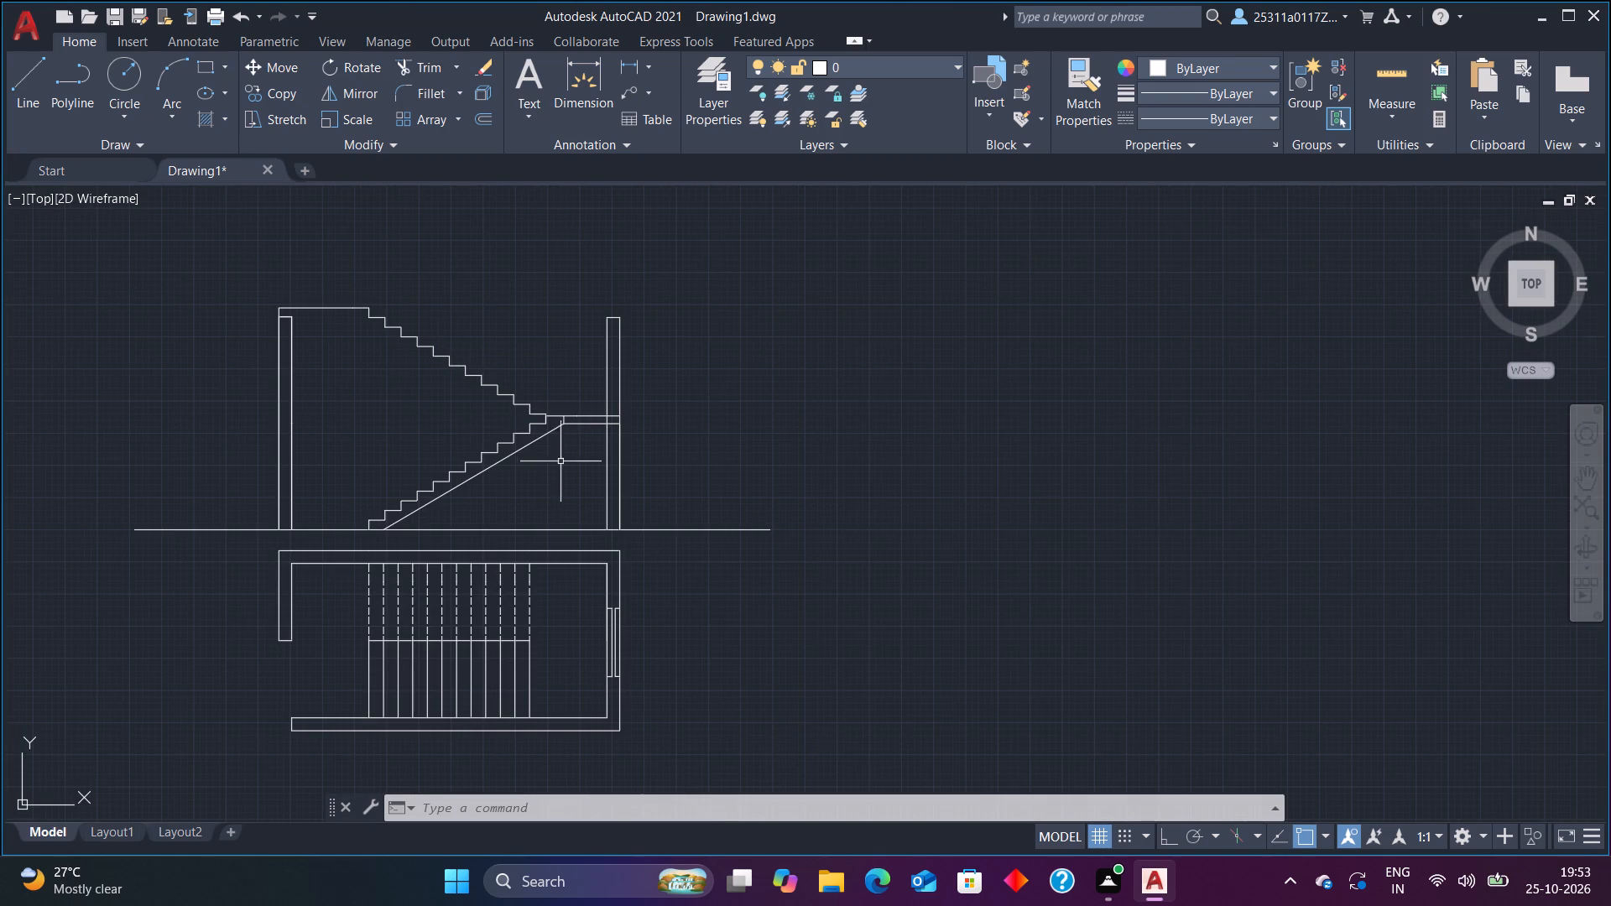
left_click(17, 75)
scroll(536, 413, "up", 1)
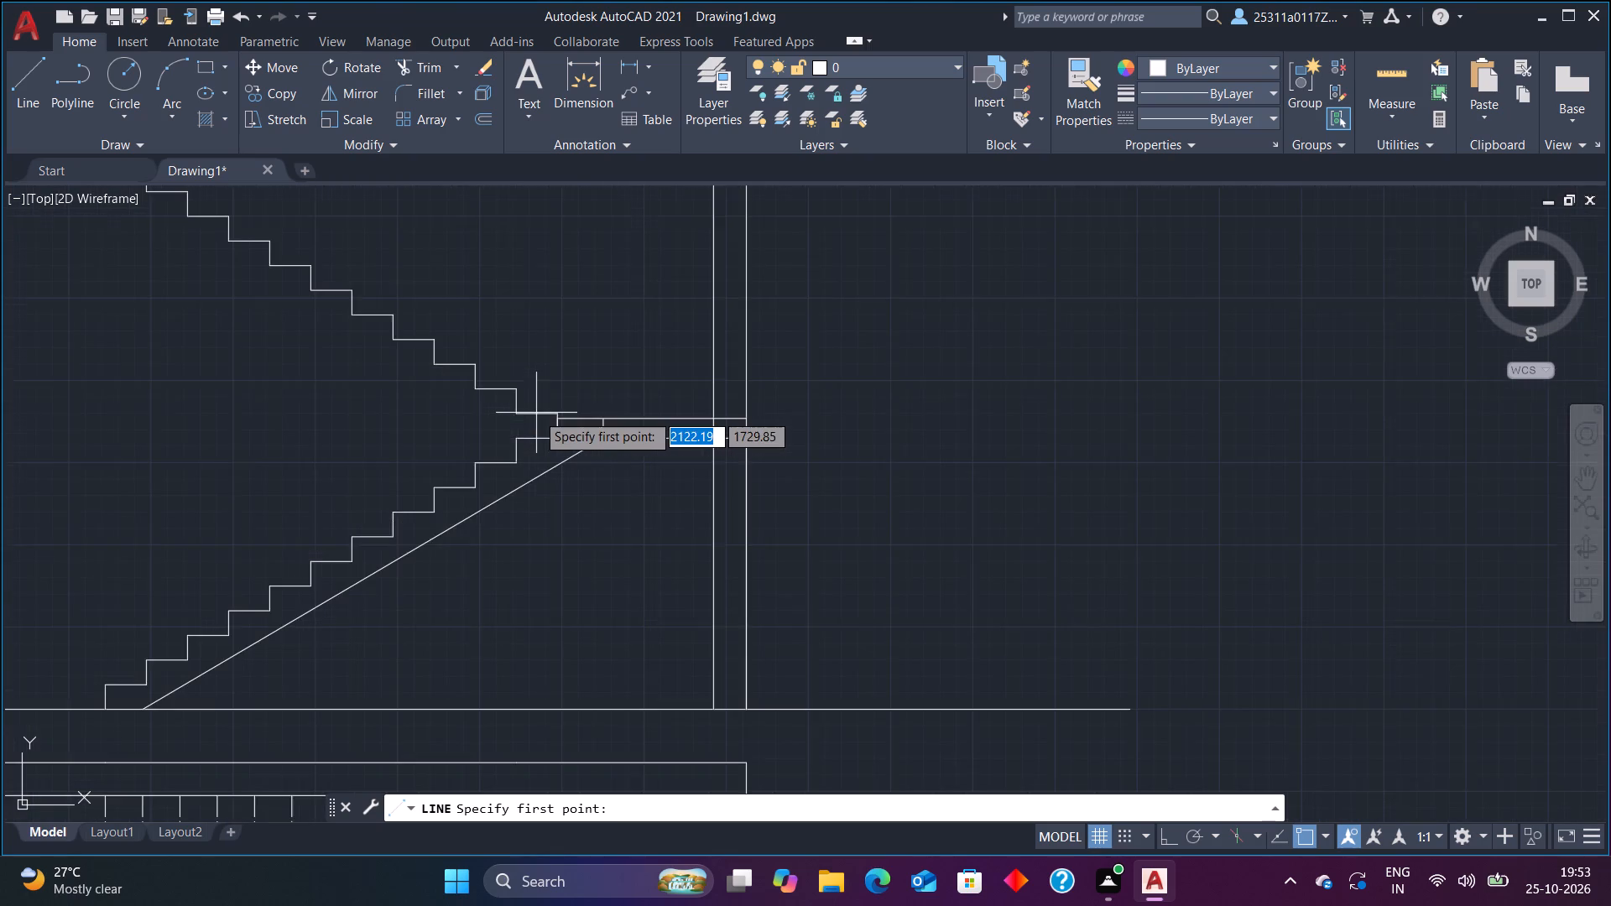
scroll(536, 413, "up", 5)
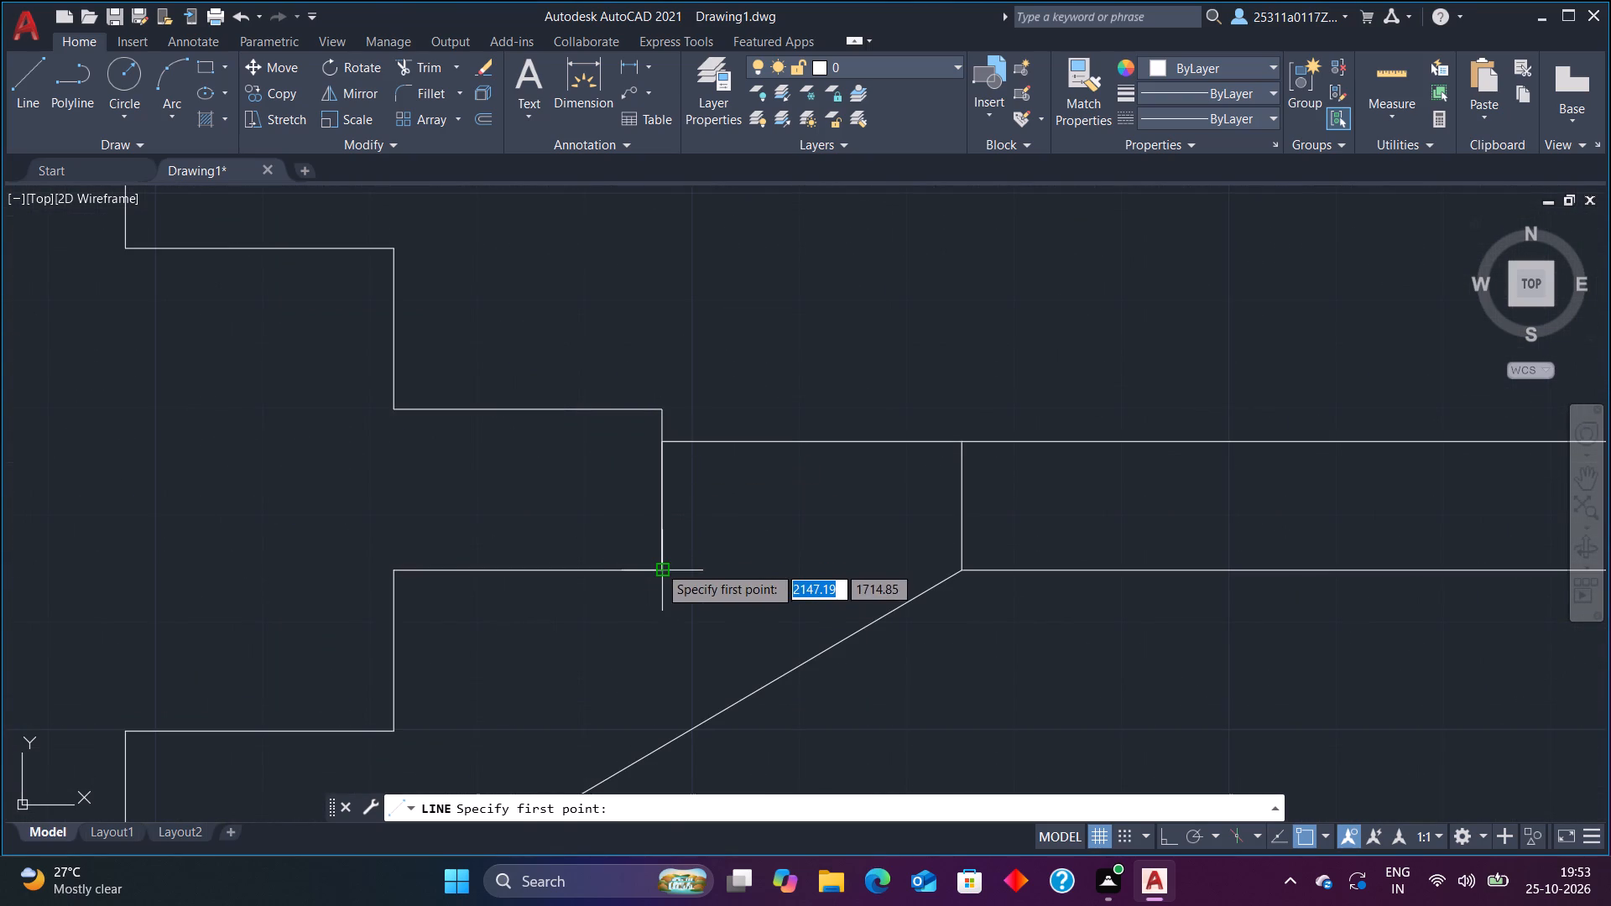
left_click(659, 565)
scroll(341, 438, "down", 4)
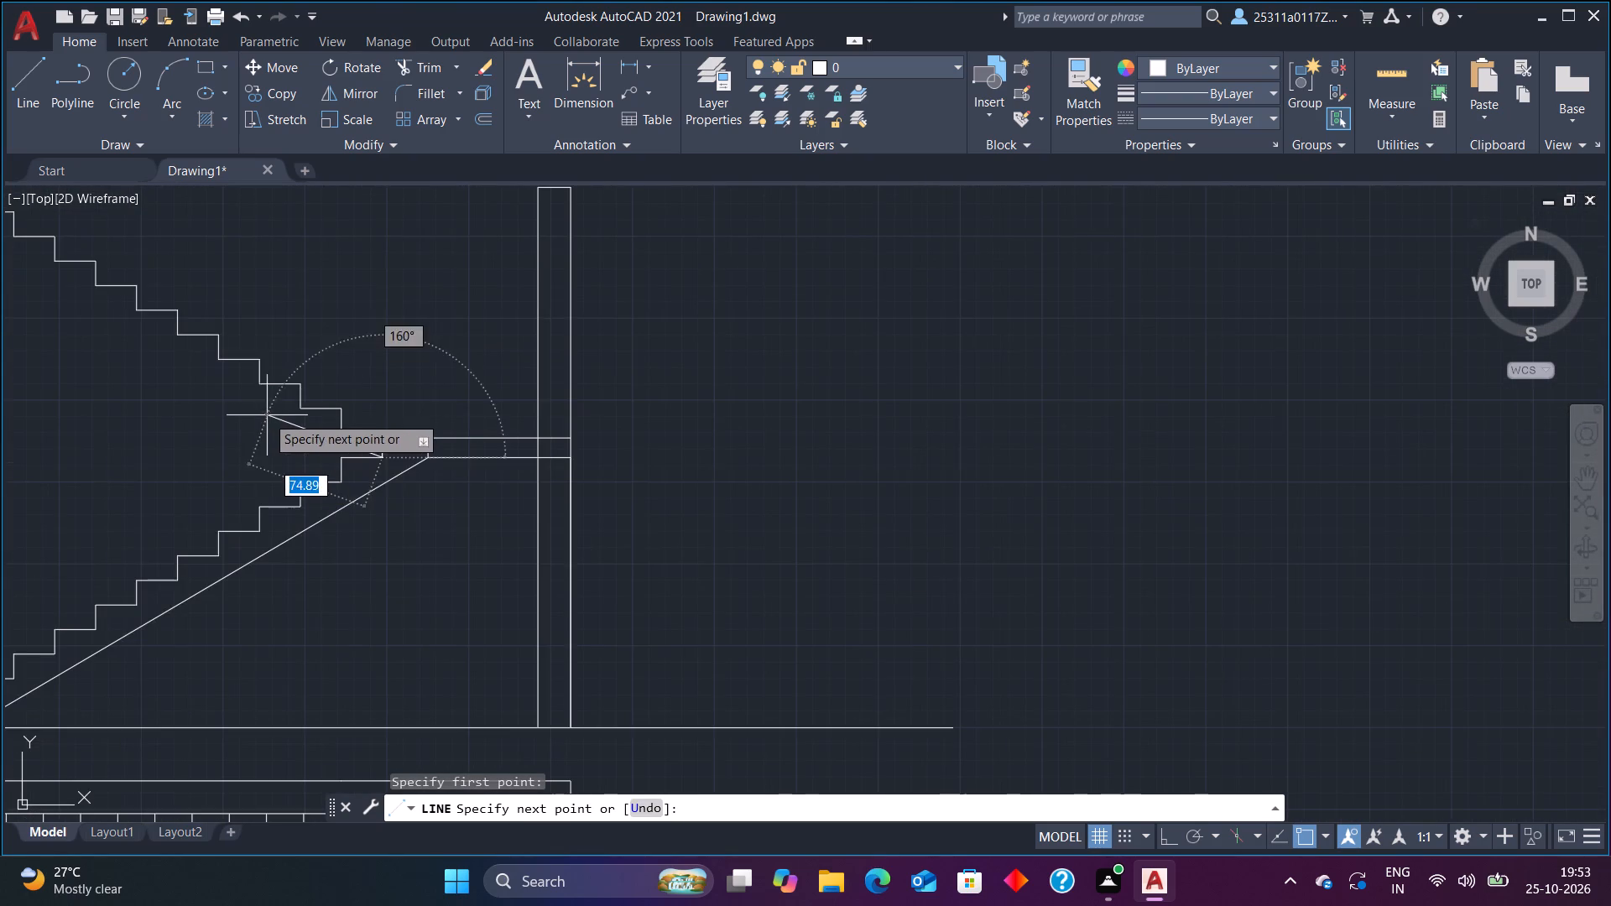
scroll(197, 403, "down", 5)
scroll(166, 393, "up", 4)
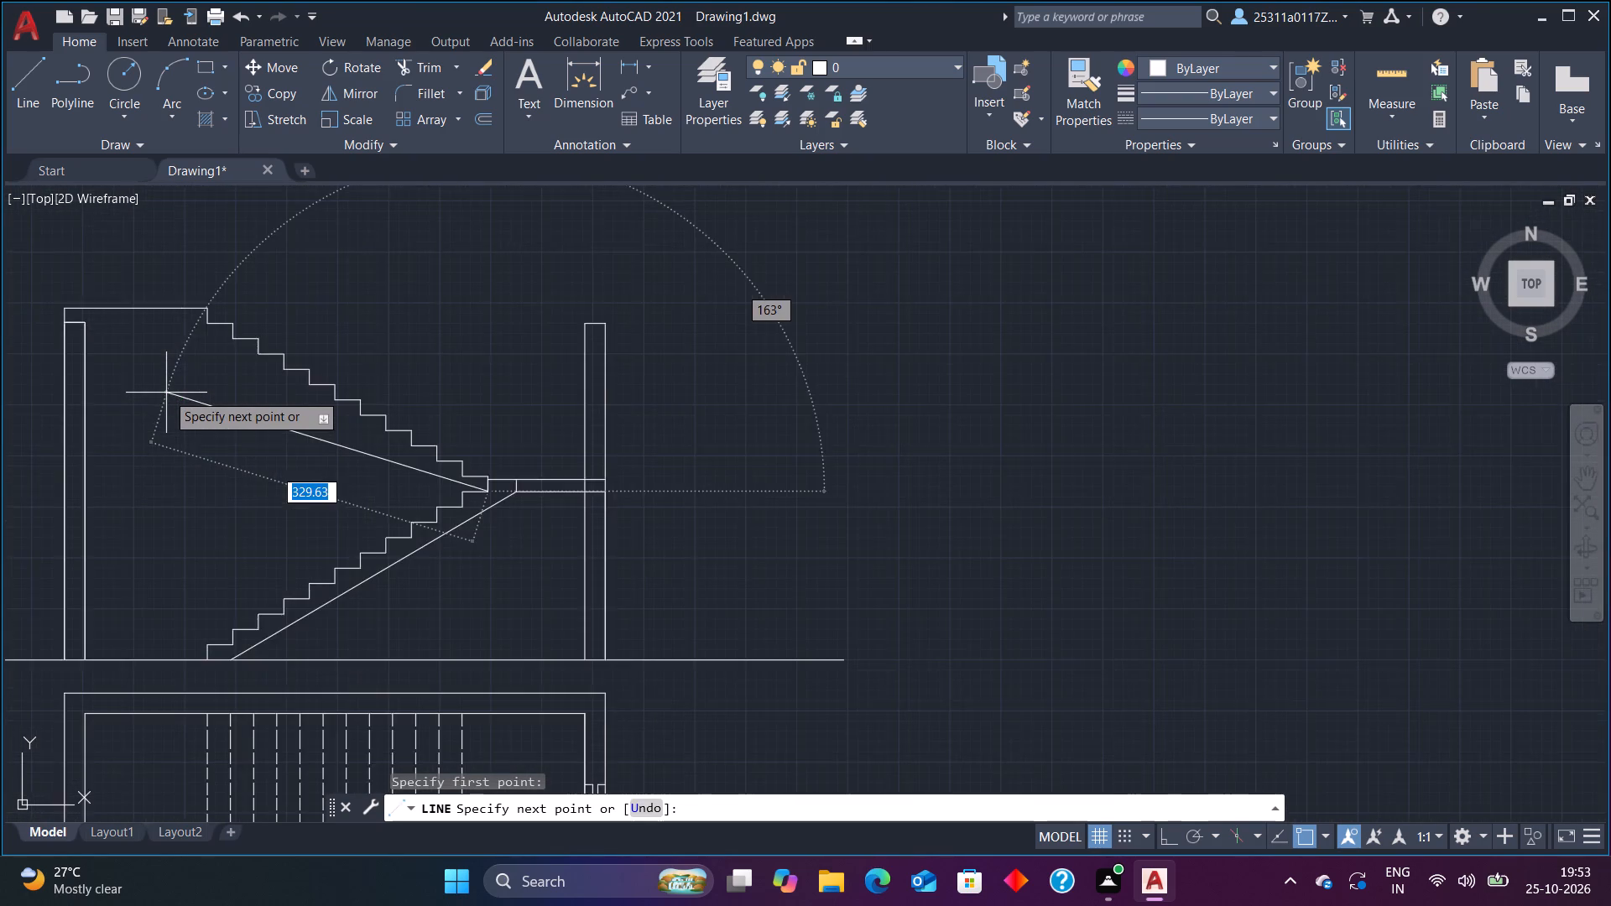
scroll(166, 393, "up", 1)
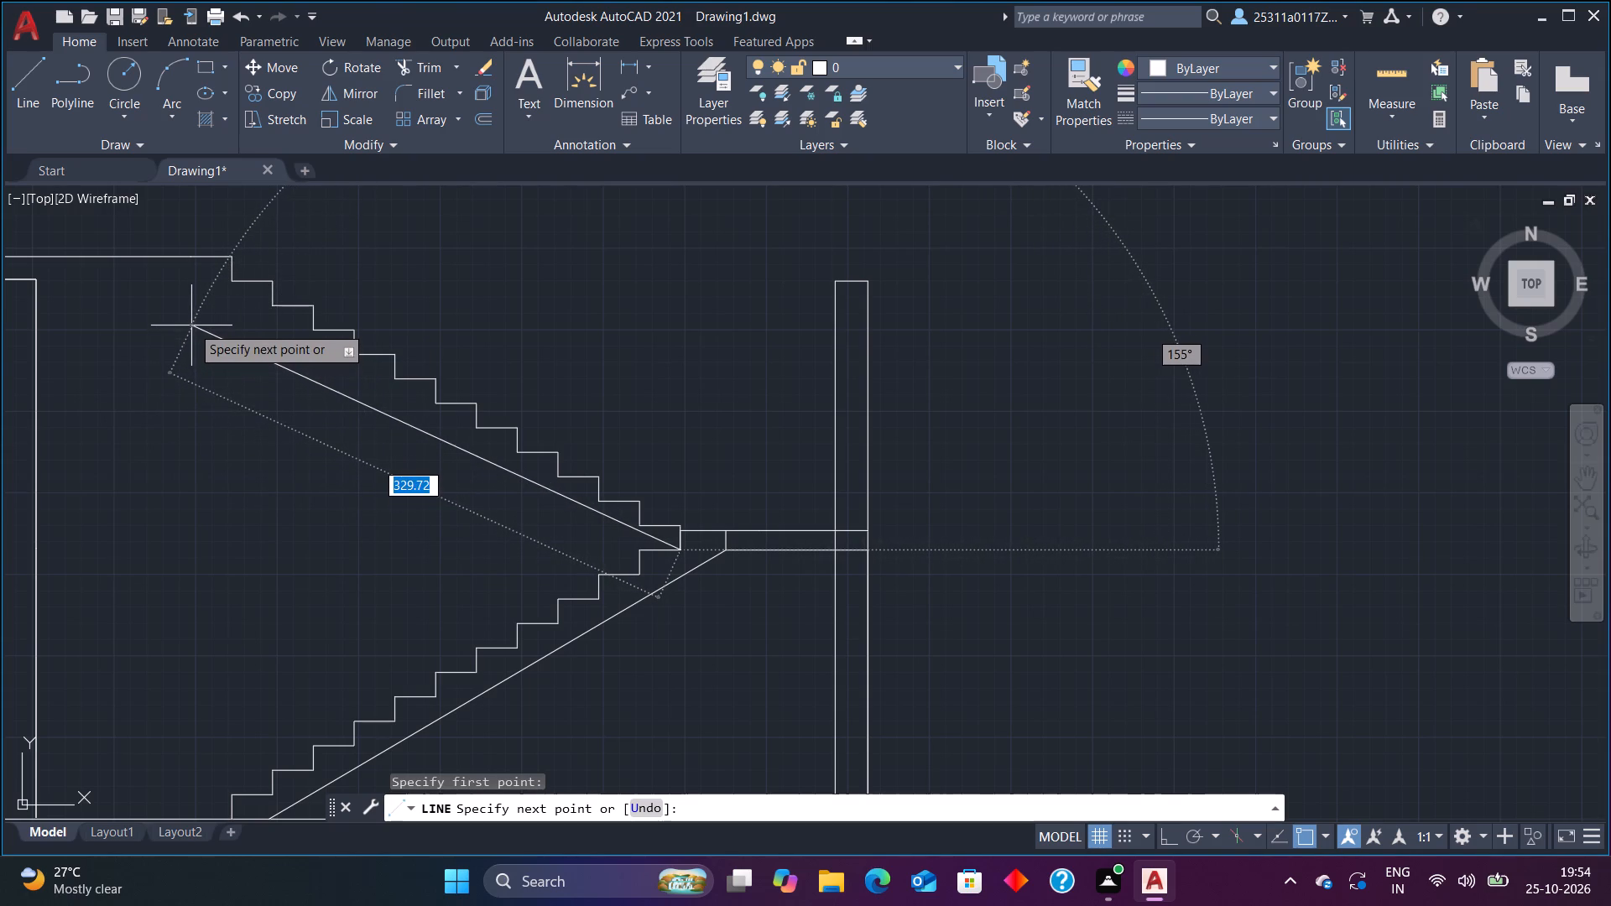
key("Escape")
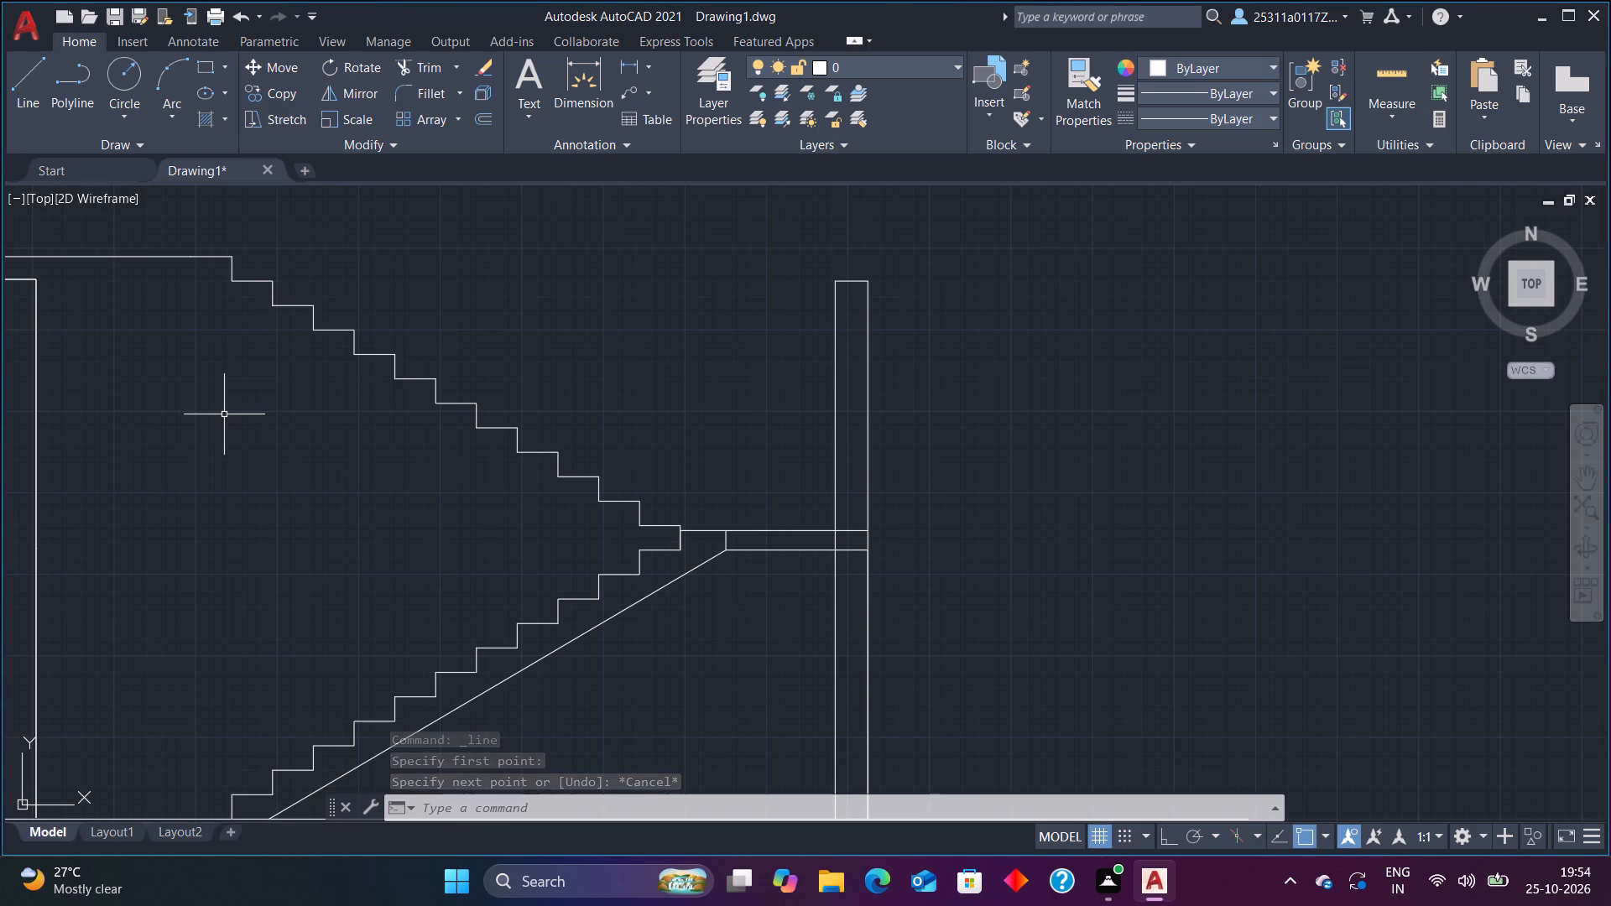
Measure the distances around the upper flight's top slab and the left wall in the section.
scroll(225, 419, "down", 3)
scroll(123, 418, "up", 4)
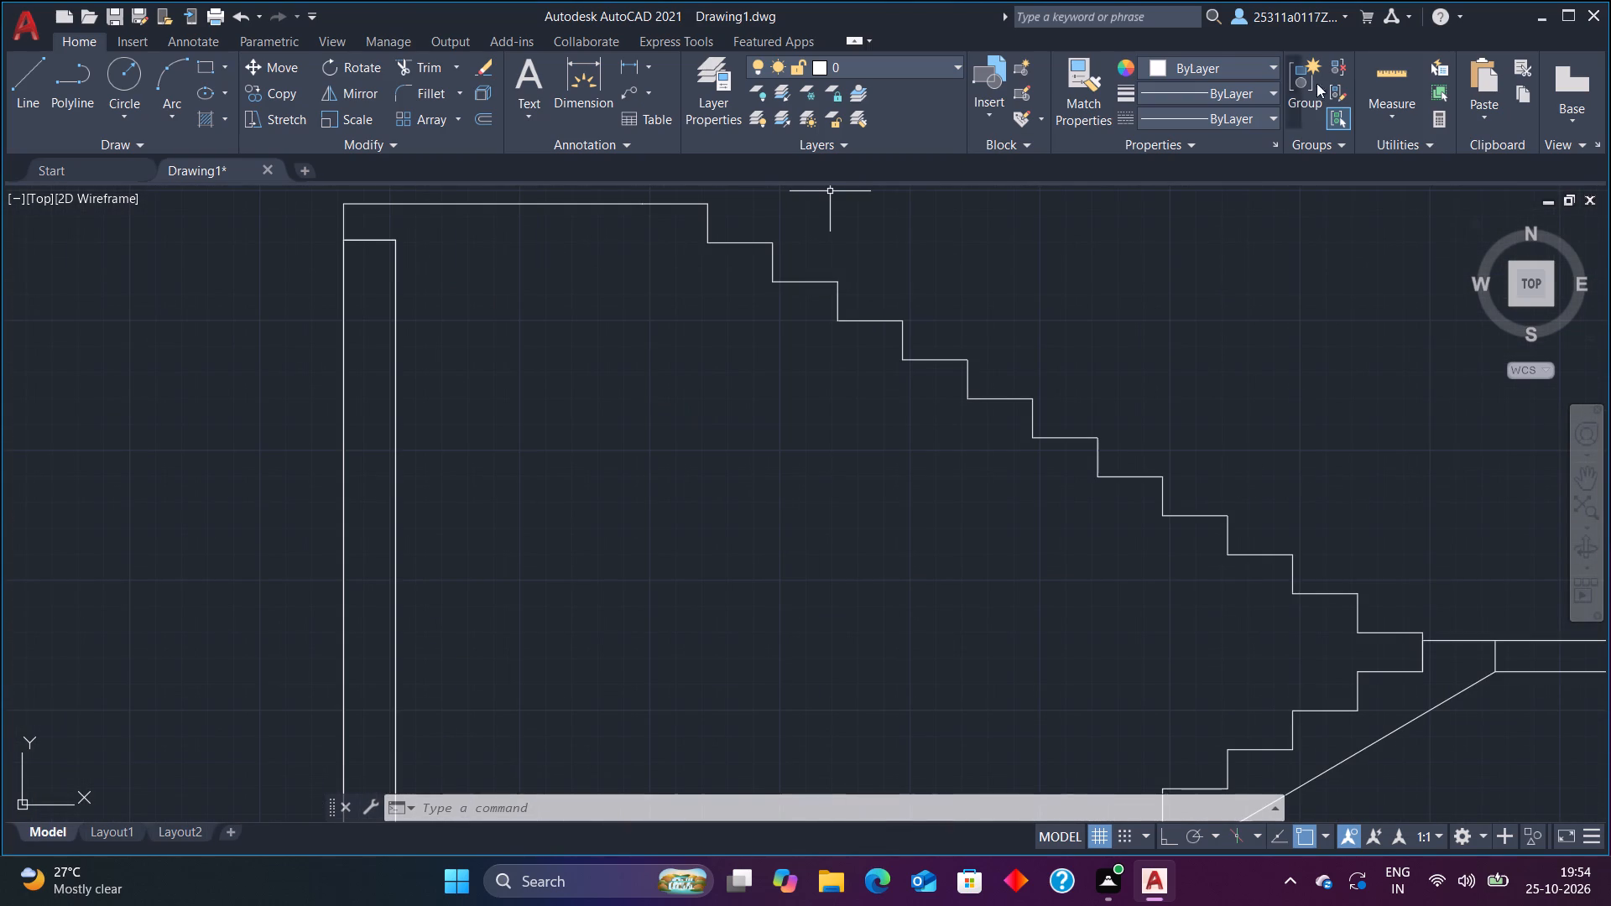
left_click(1385, 80)
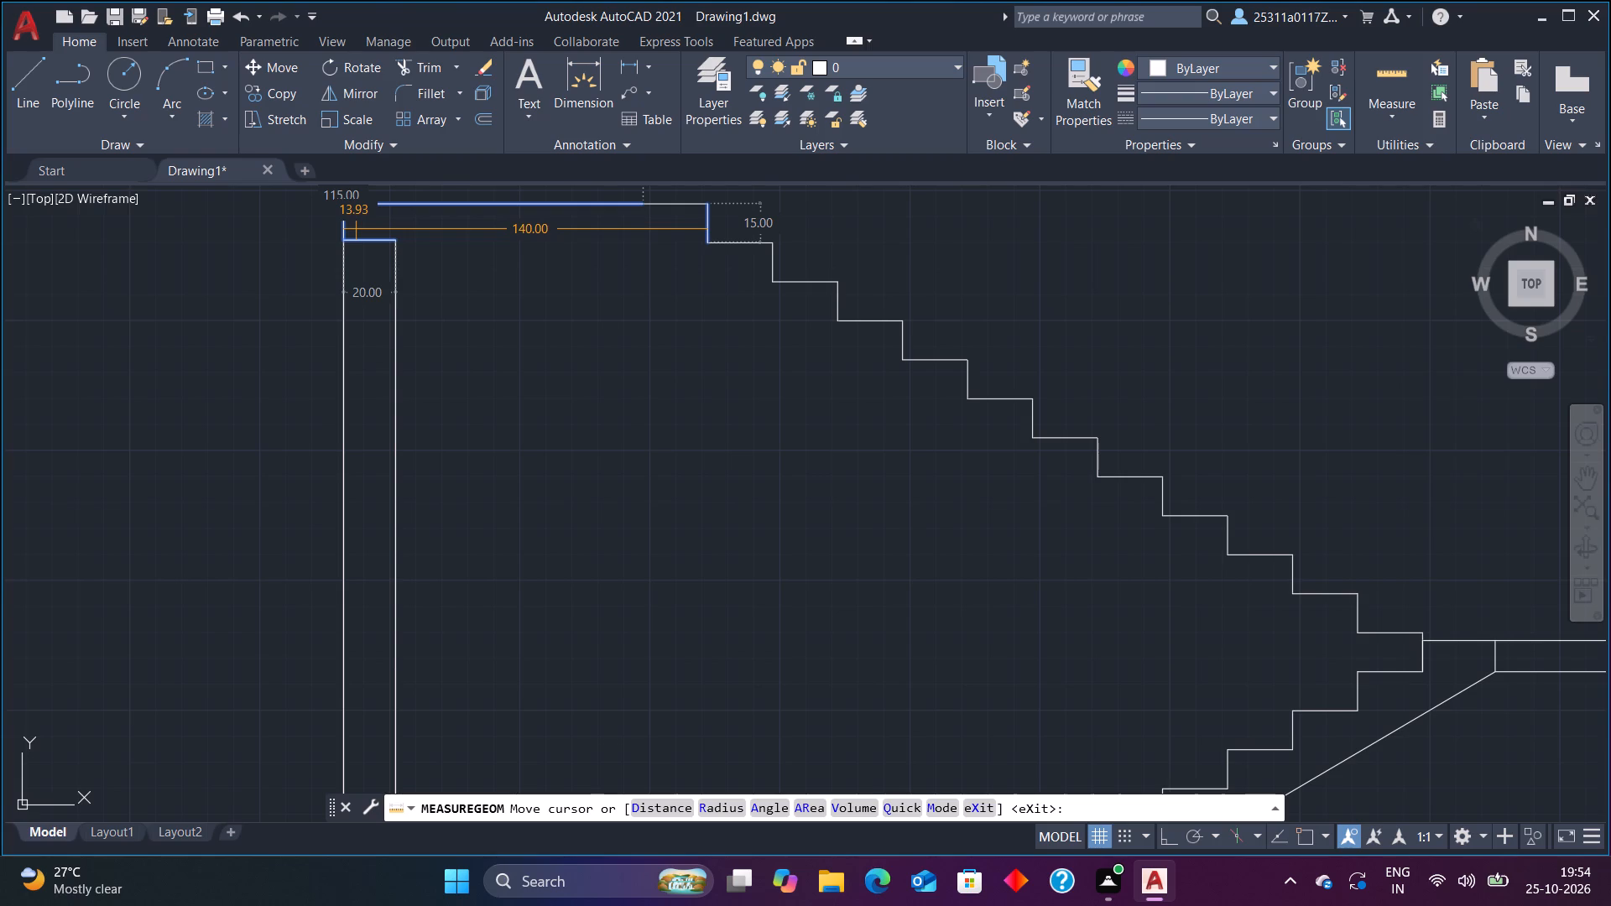
scroll(359, 242, "down", 3)
scroll(409, 284, "up", 2)
scroll(409, 284, "down", 2)
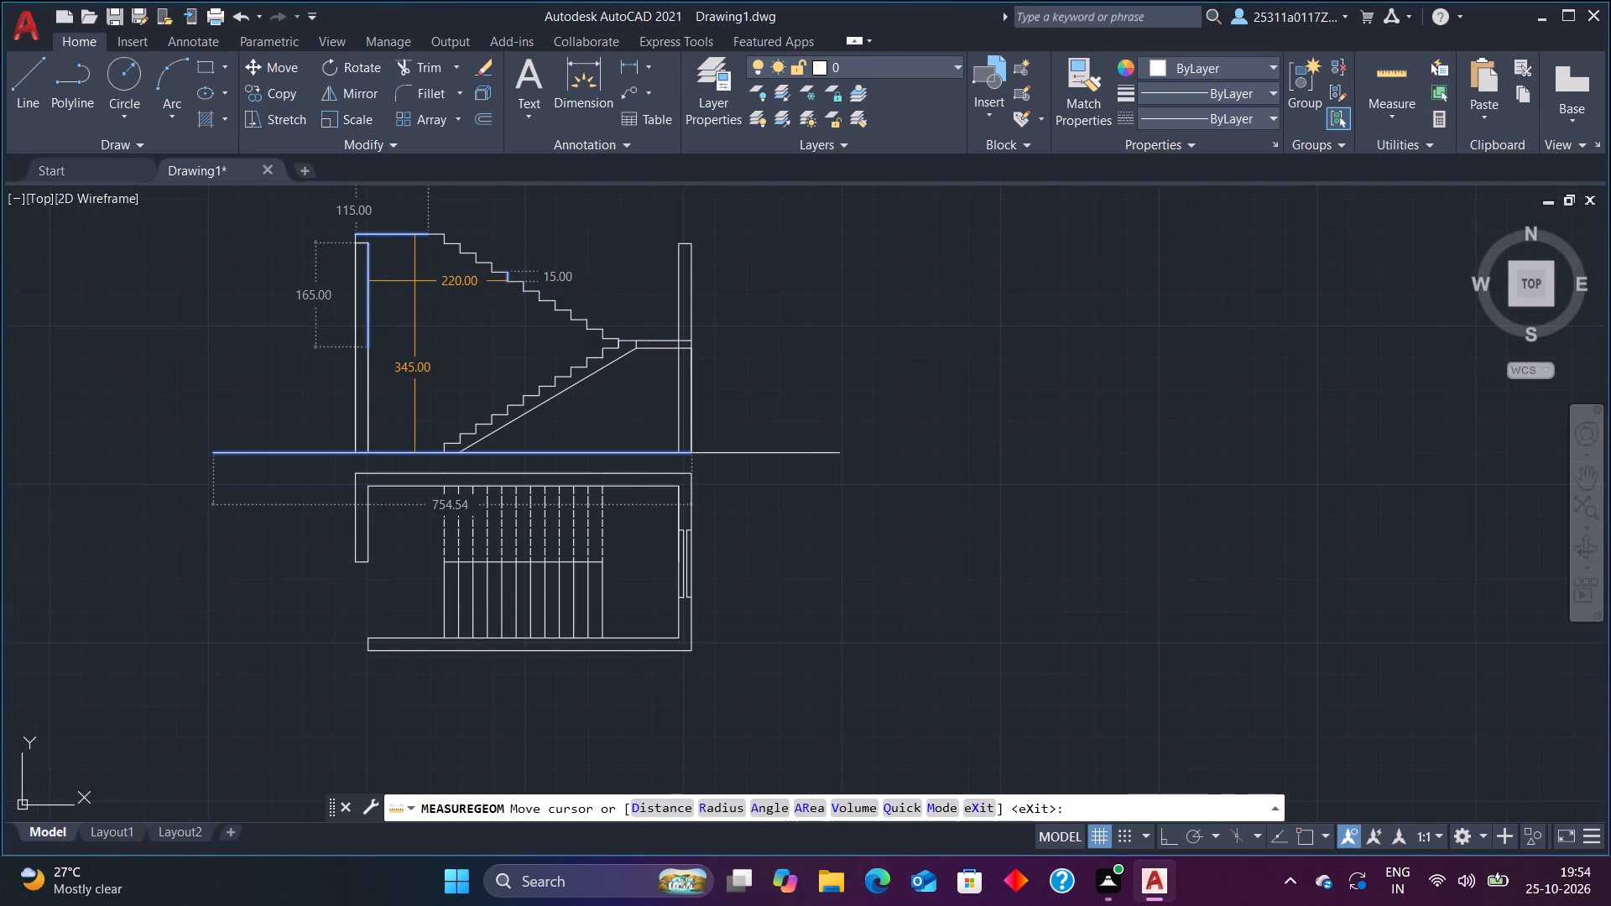
scroll(415, 281, "up", 1)
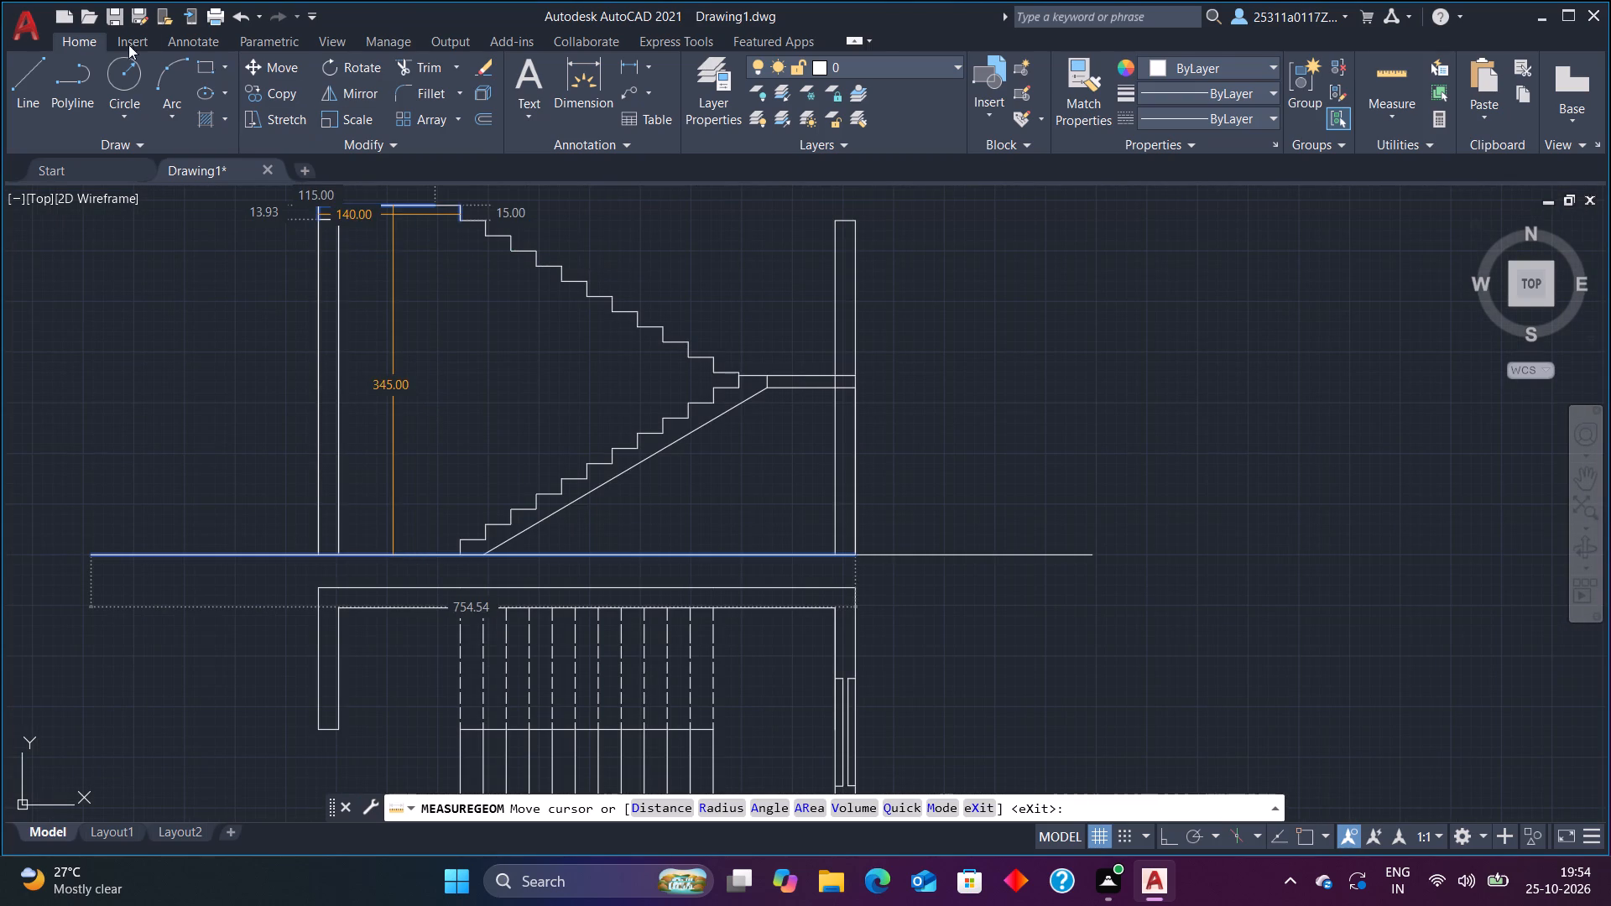
Draw a horizontal slab underside line from the left wall's inner top corner to the upper flight's topmost riser.
left_click(43, 77)
scroll(324, 237, "up", 3)
scroll(341, 228, "down", 4)
scroll(351, 195, "up", 1)
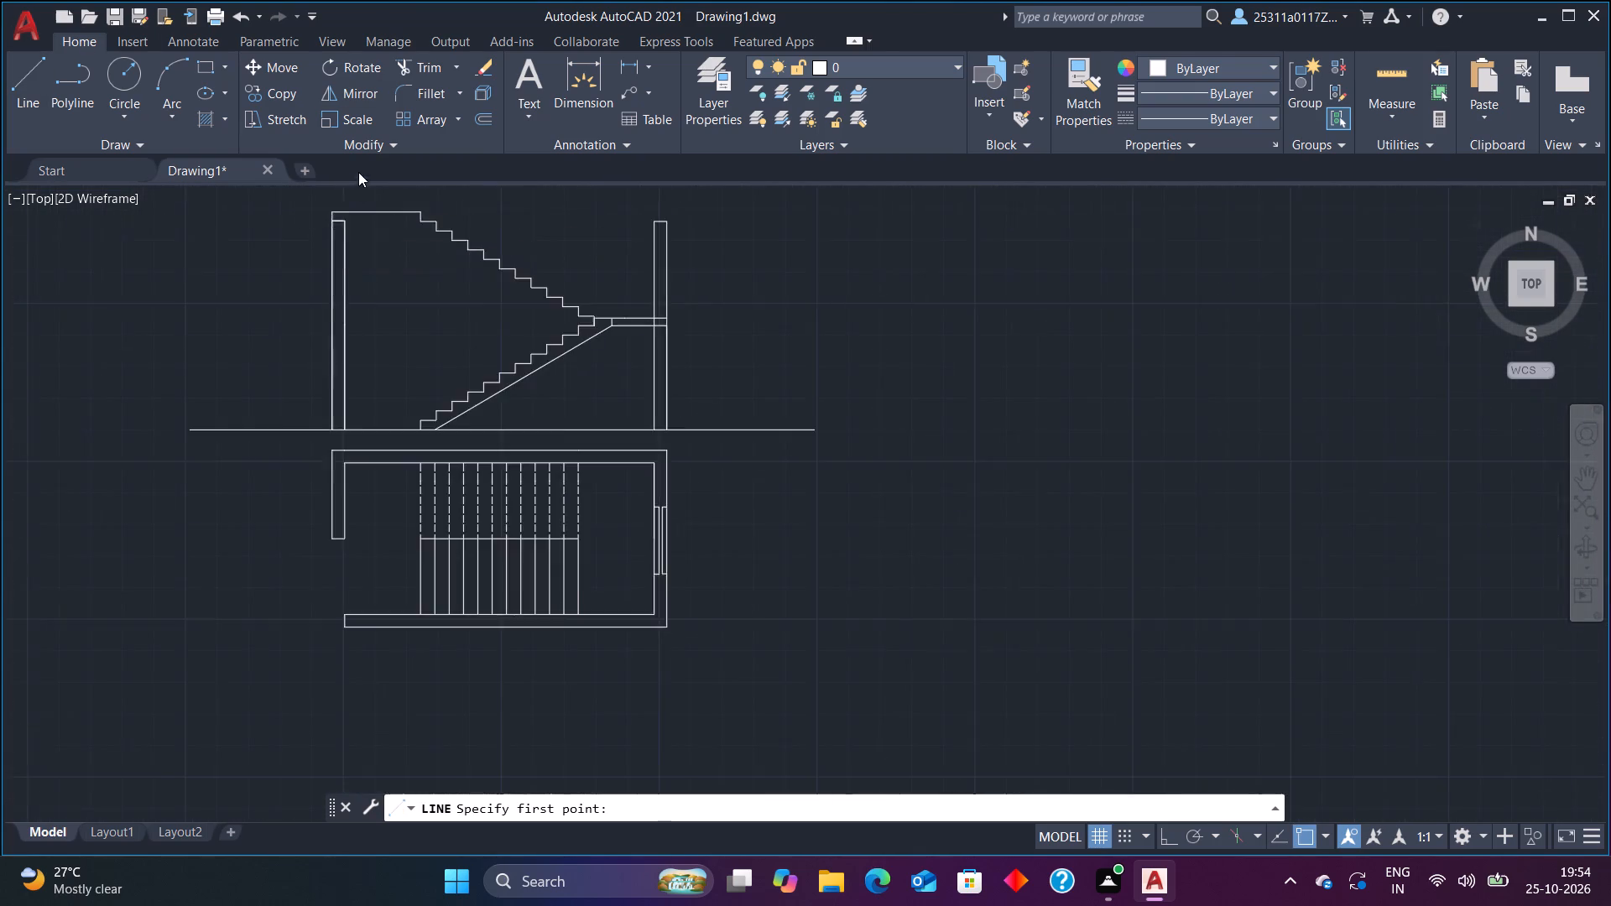
scroll(358, 172, "up", 3)
scroll(352, 186, "down", 1)
scroll(351, 192, "up", 4)
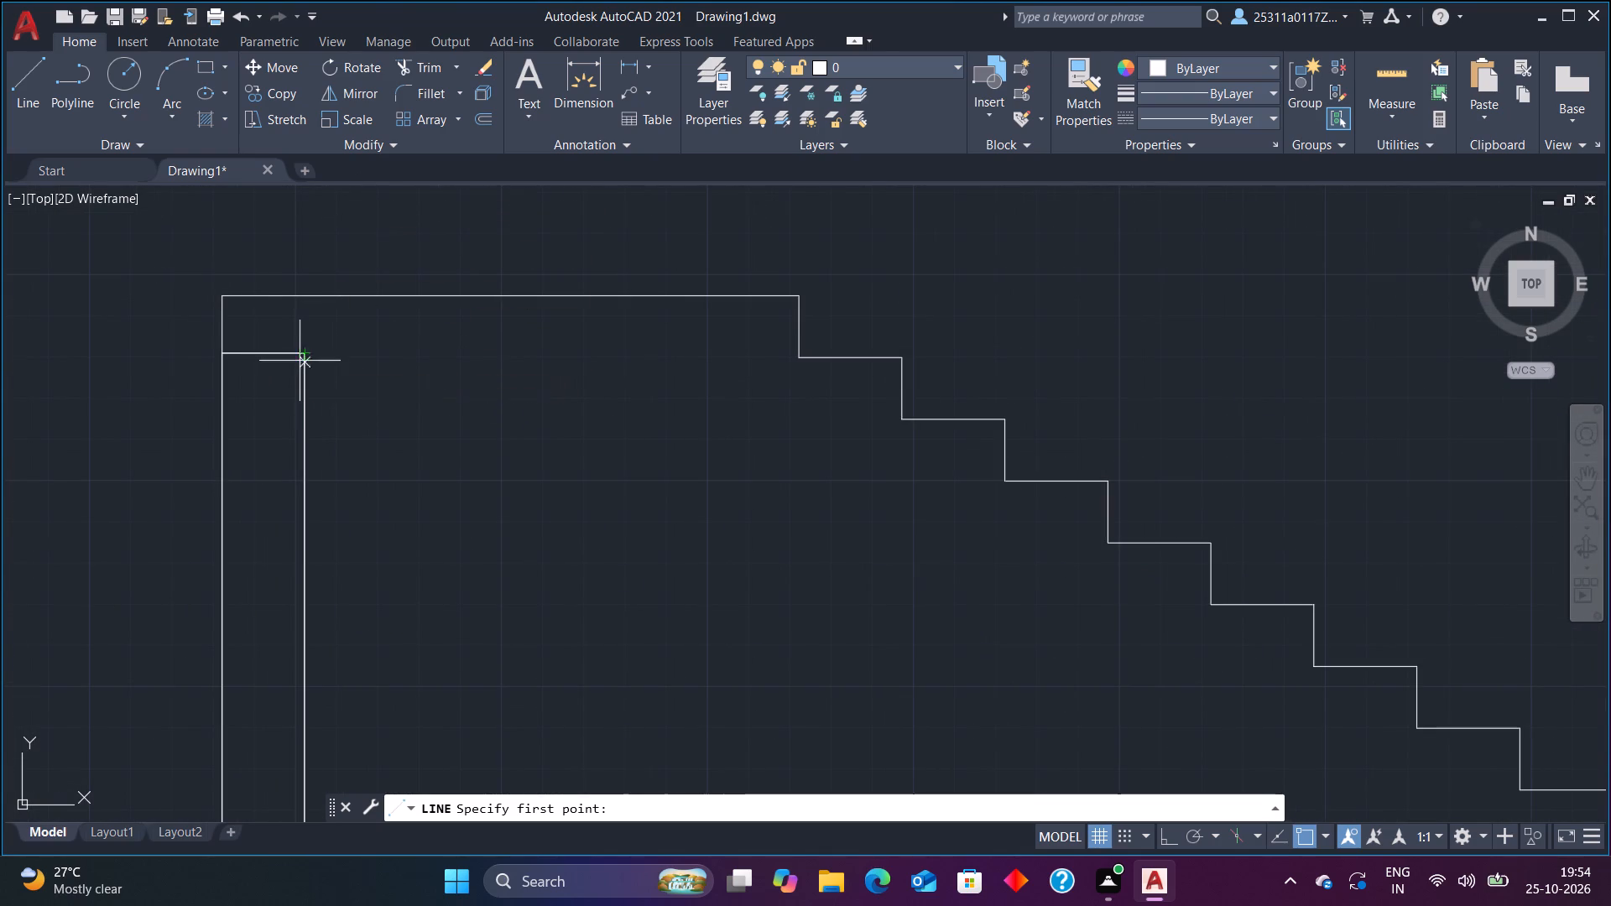
left_click(305, 356)
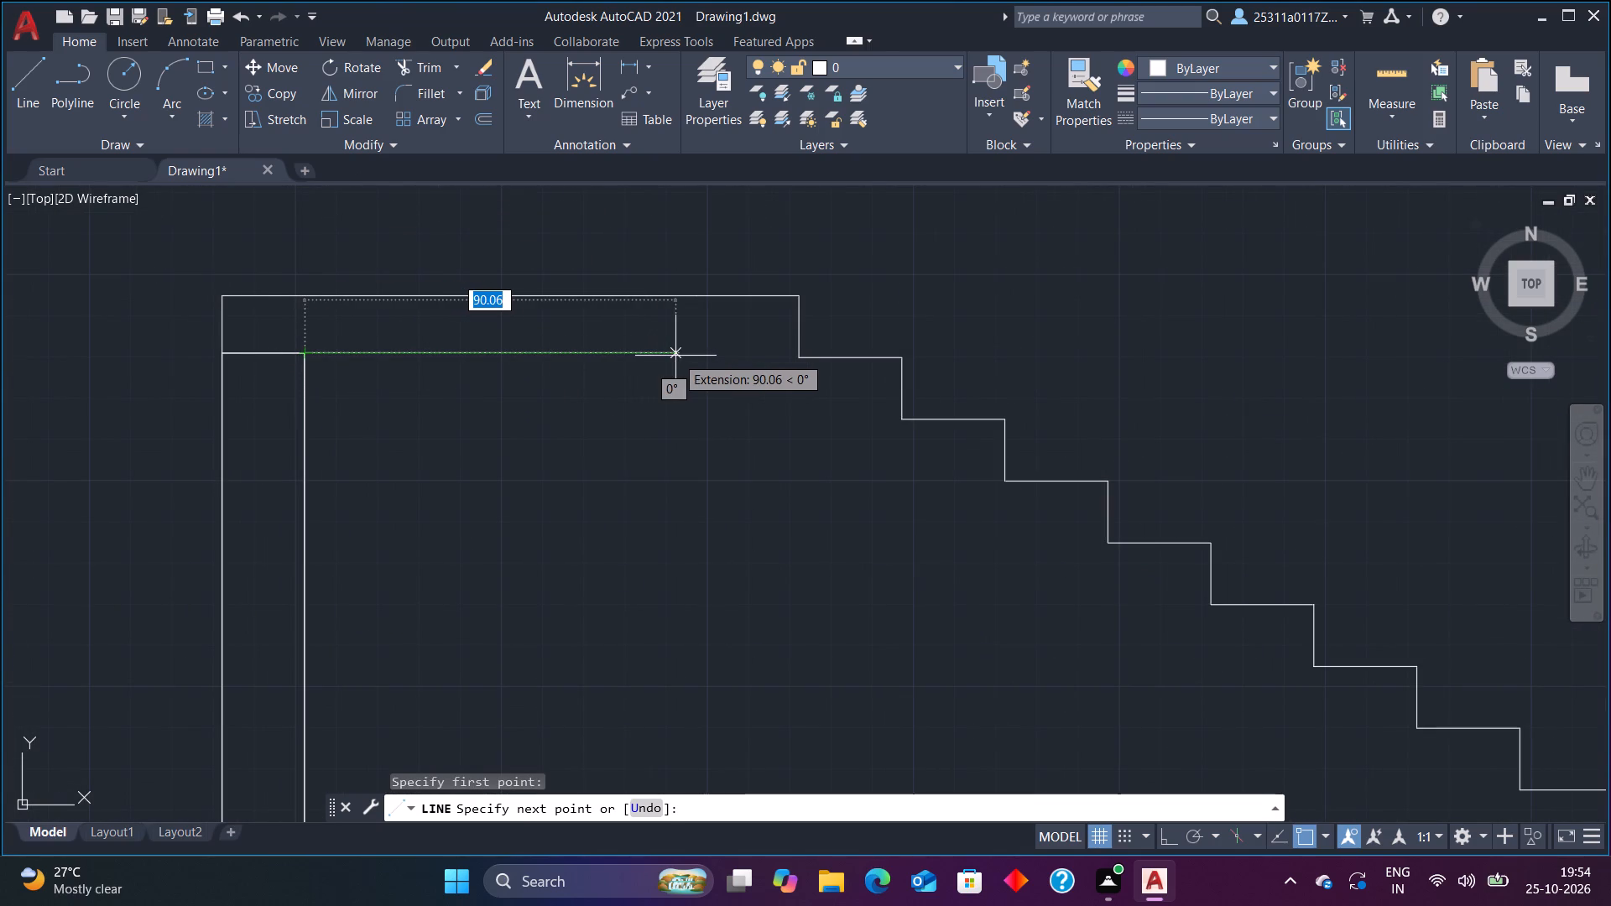
left_click(799, 357)
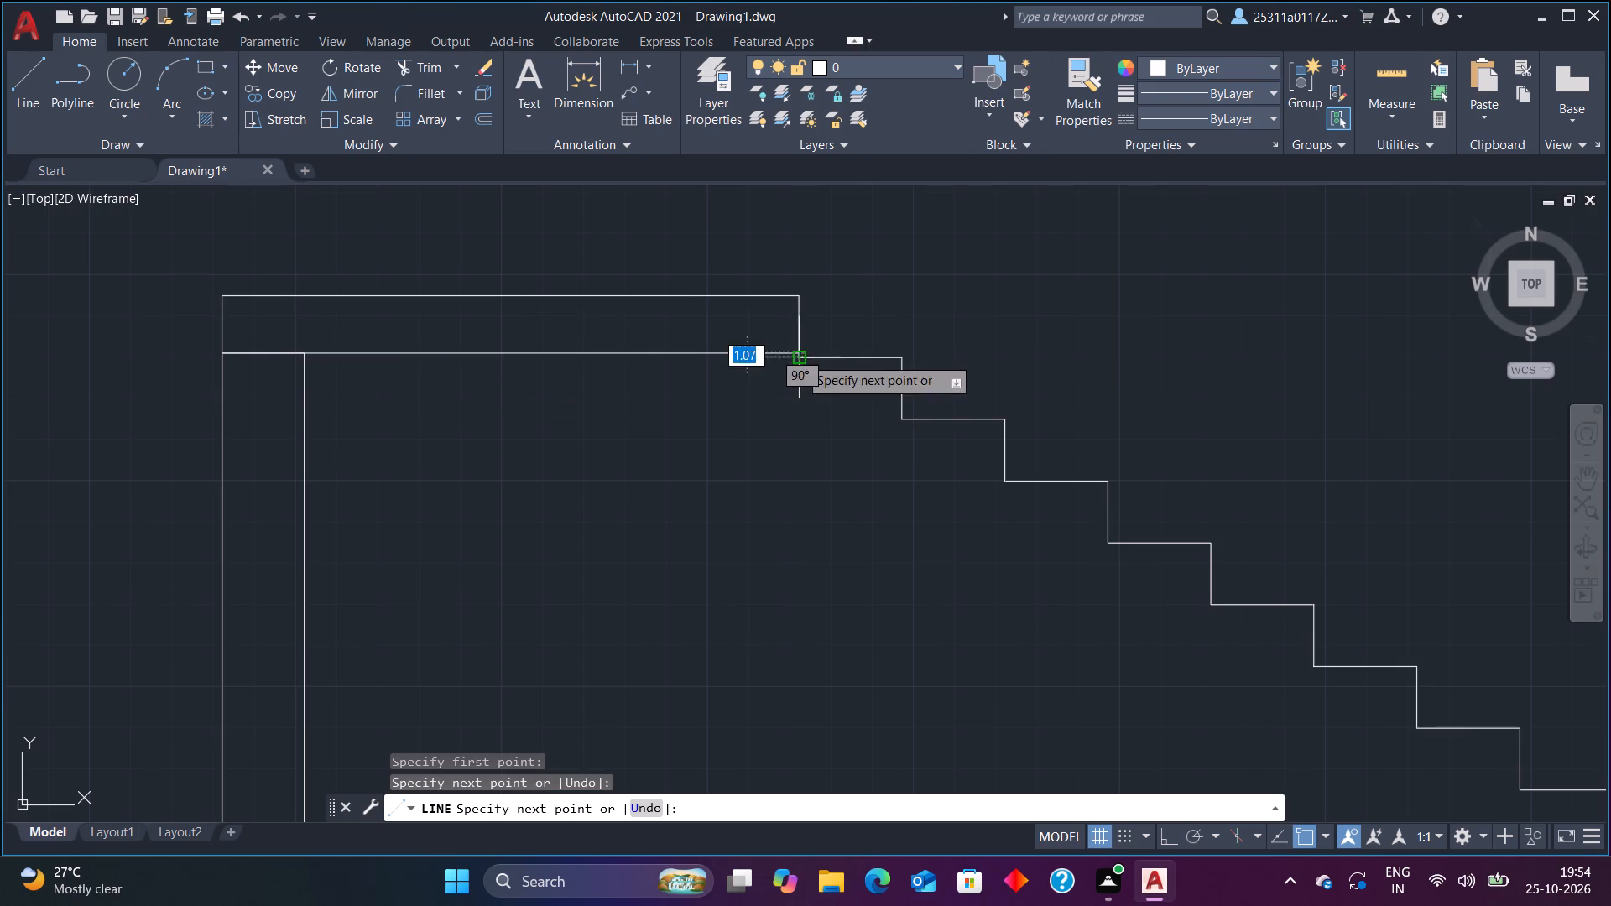
Continue the line 20 units down and, with Ortho on, horizontally past the left wall's outer face, ending it there.
type("20")
key("Return")
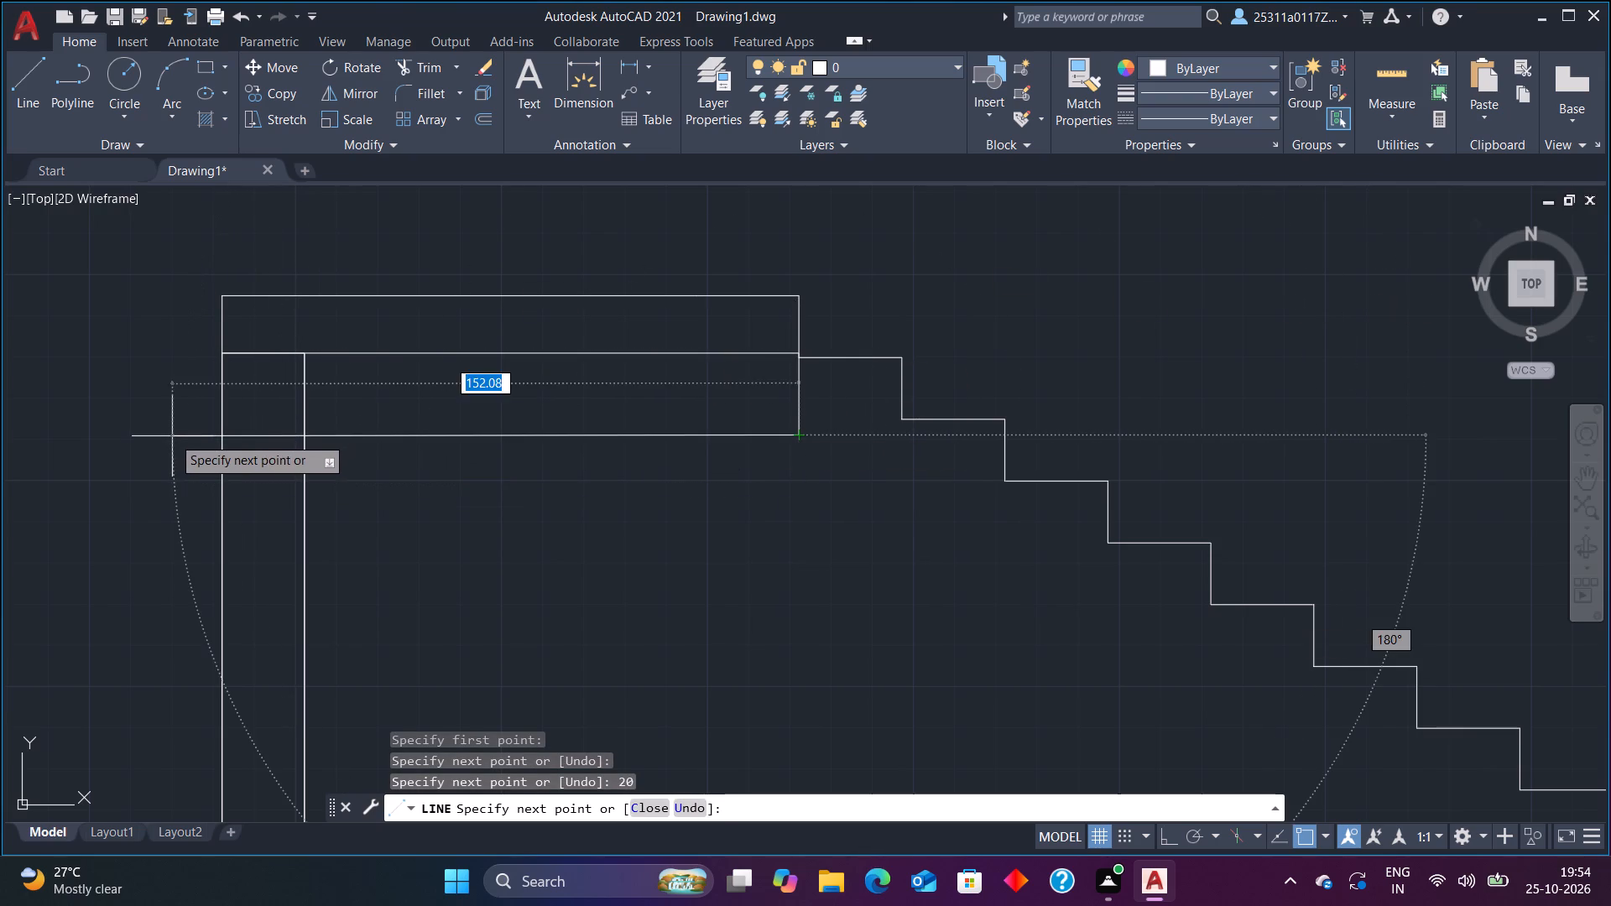
left_click(1165, 836)
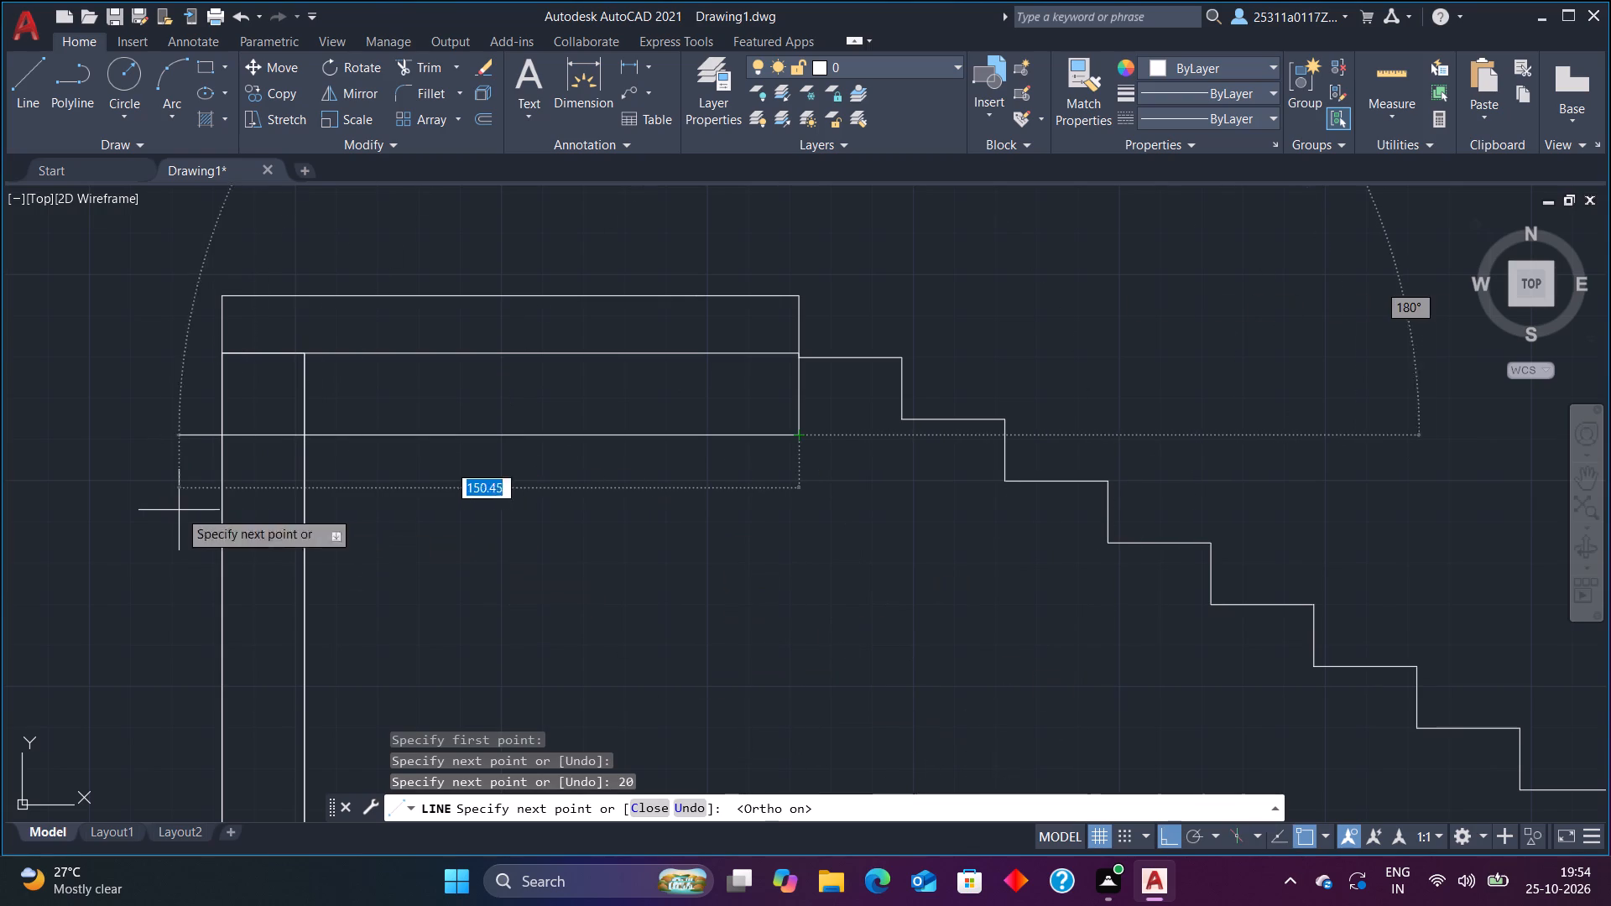
left_click(141, 519)
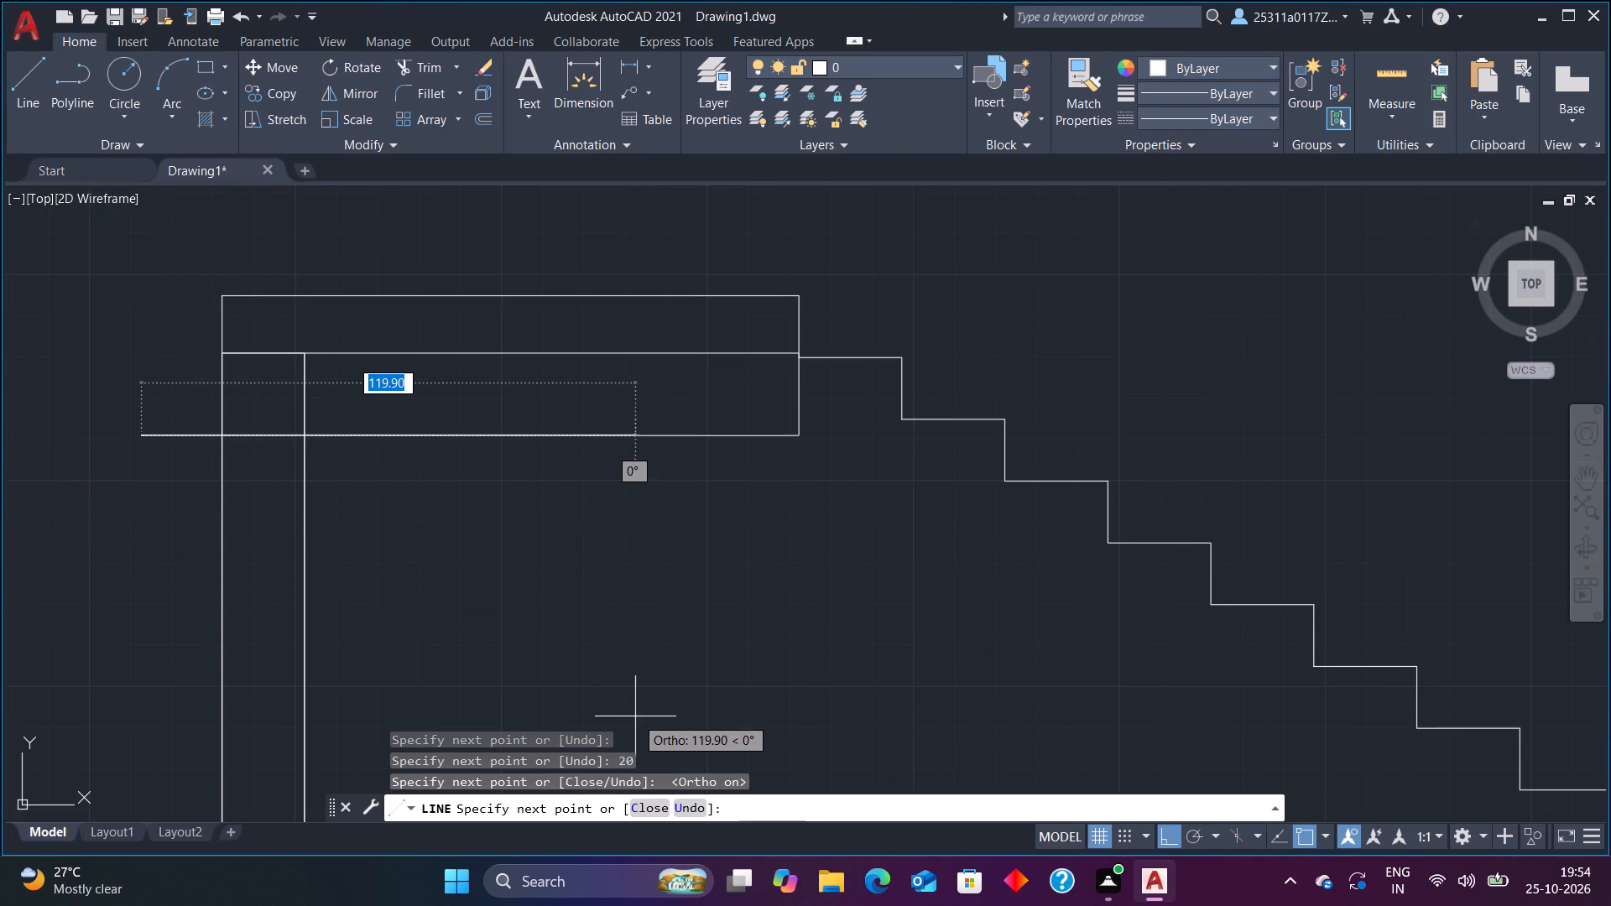
key("Escape")
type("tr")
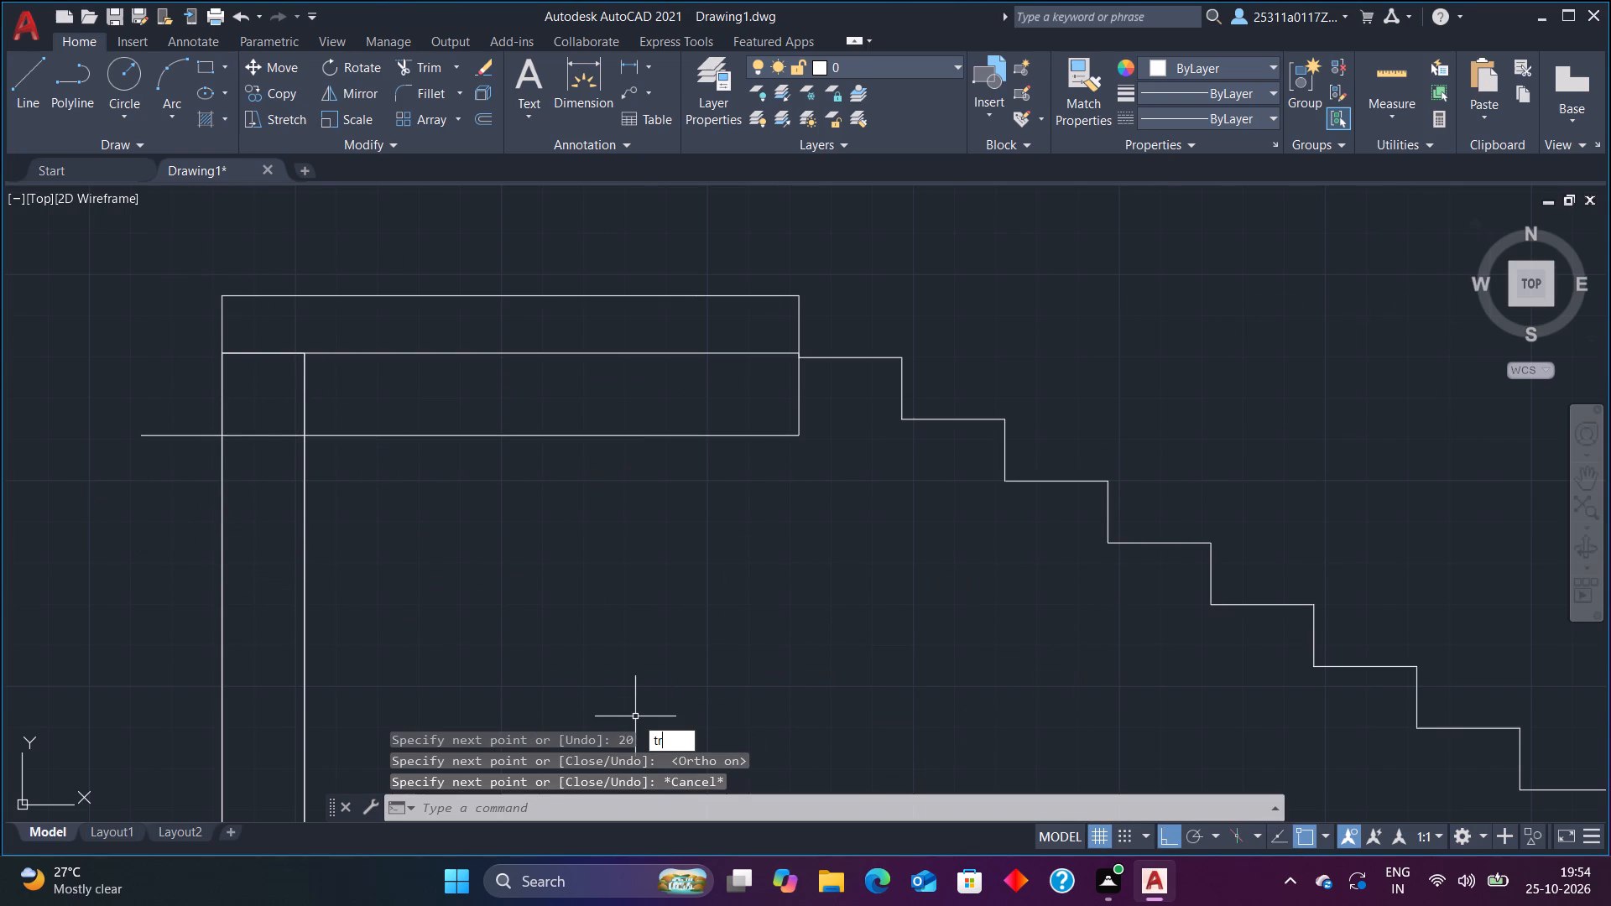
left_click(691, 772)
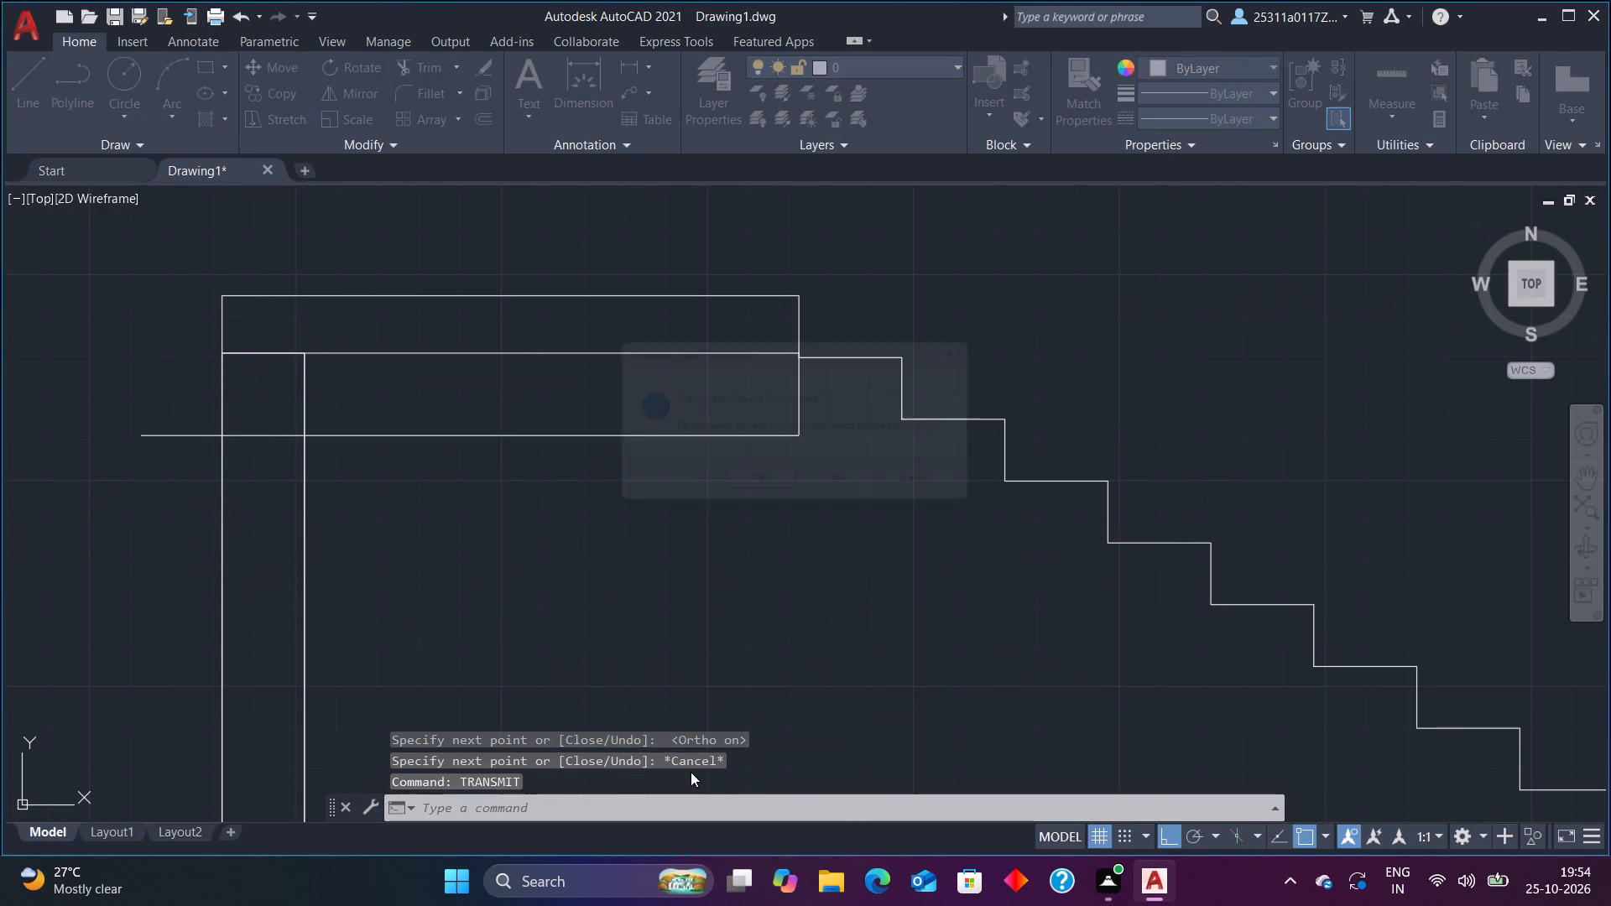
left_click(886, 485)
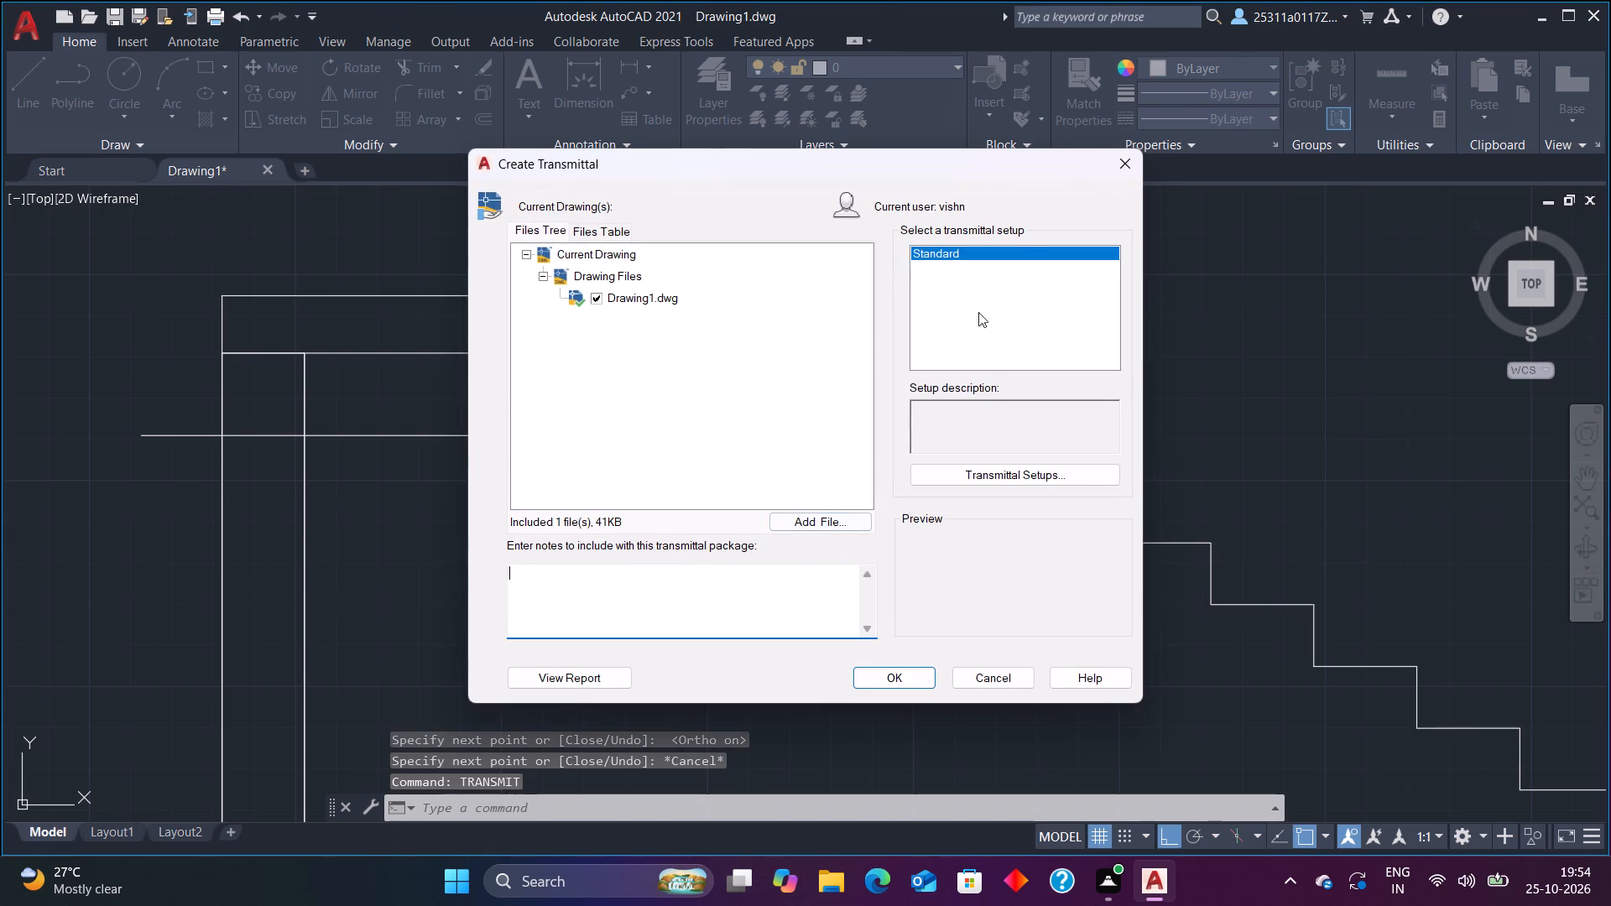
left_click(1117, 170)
Trim the slab underside line's overshoot outside the left wall and the rectangular outline standing above the upper flight's top slab.
type("tre")
key("BackSpace")
key("BackSpace")
key("BackSpace")
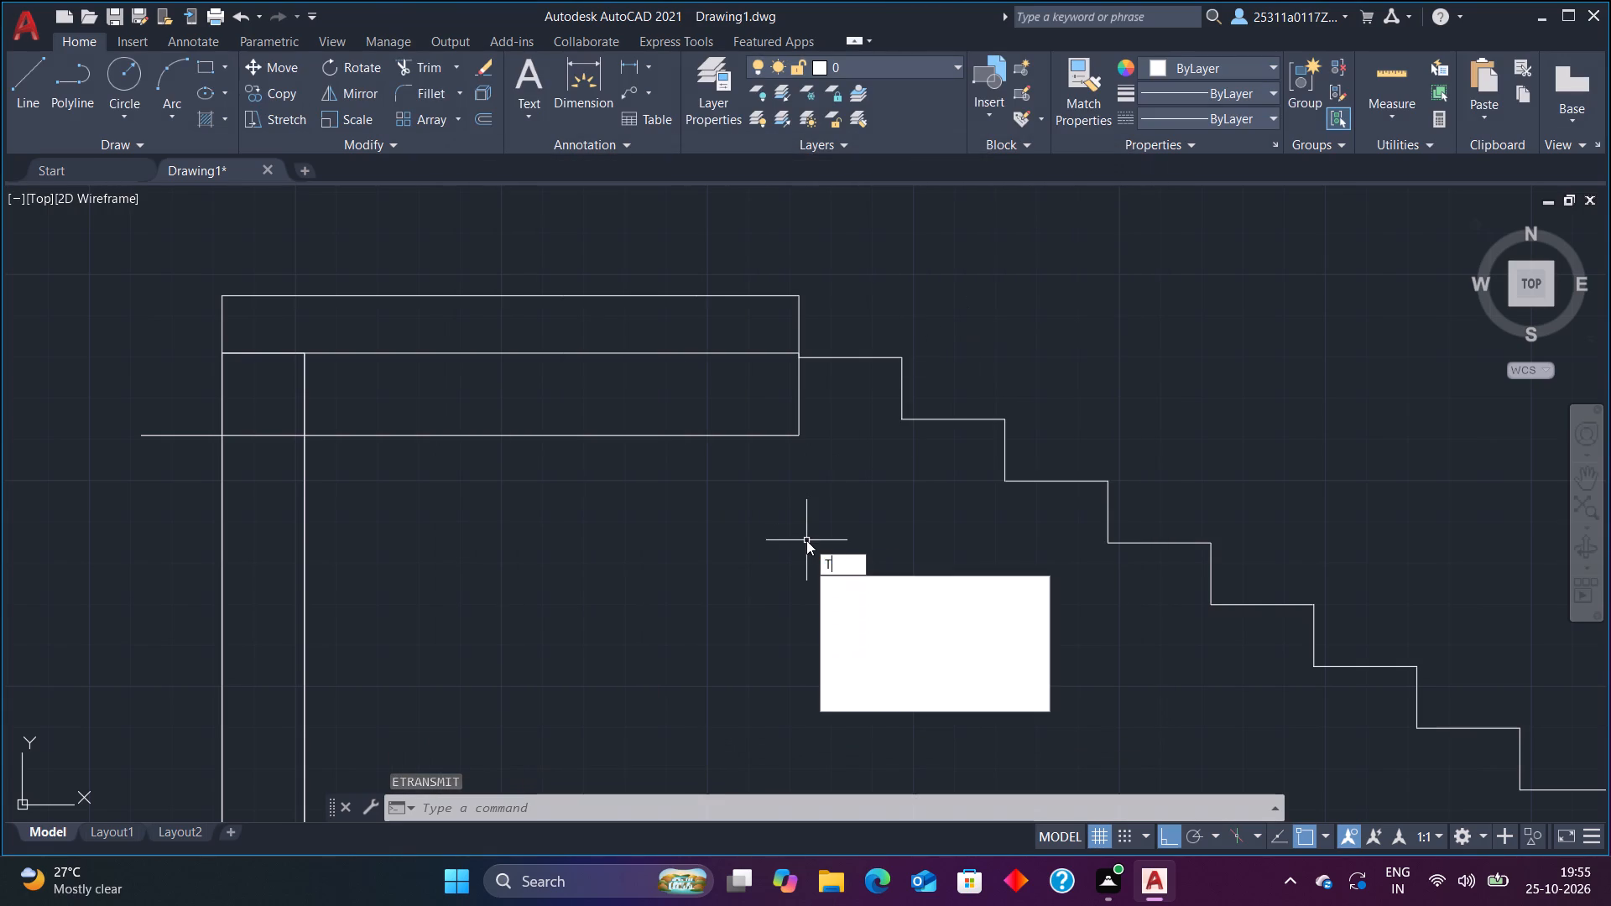
type("tr")
key("BackSpace")
key("BackSpace")
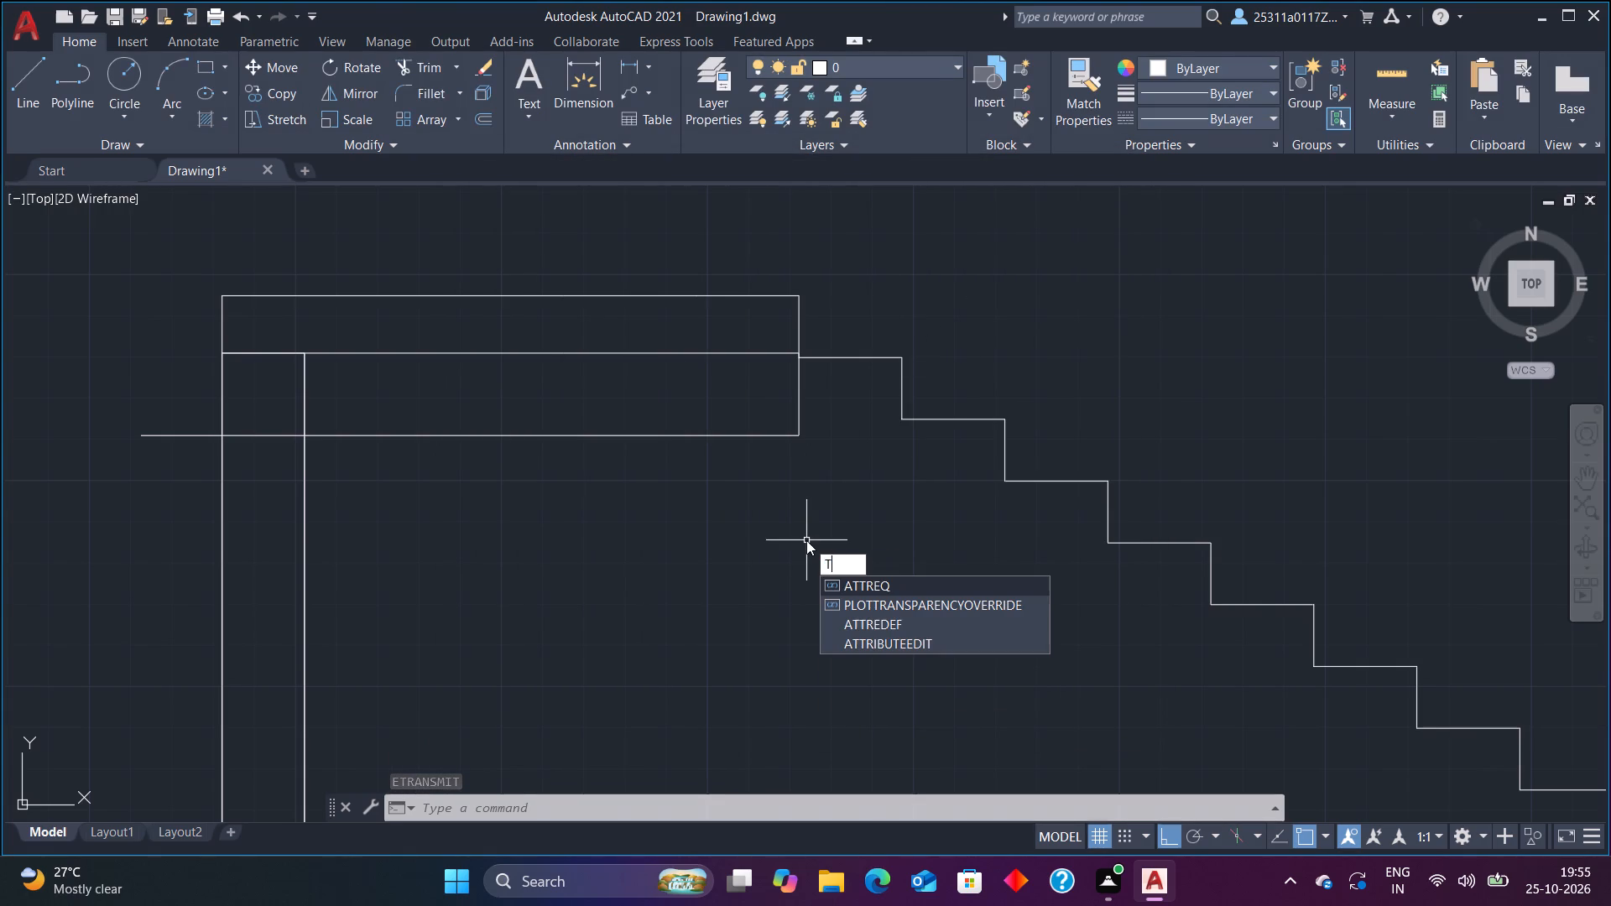
key("r")
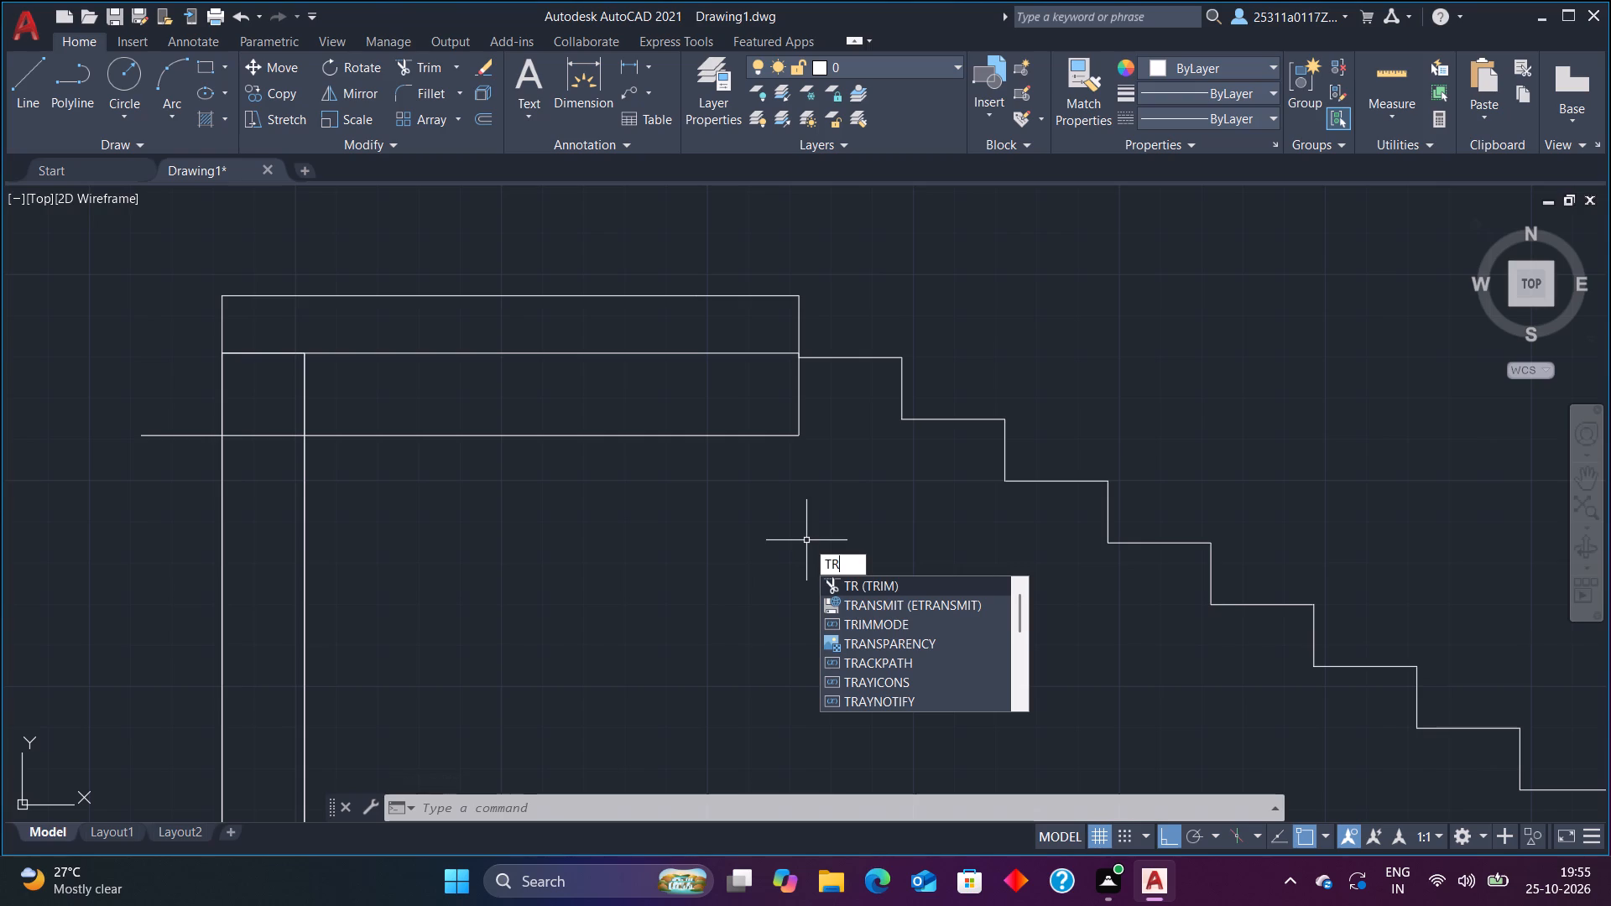
left_click(827, 579)
left_click(143, 435)
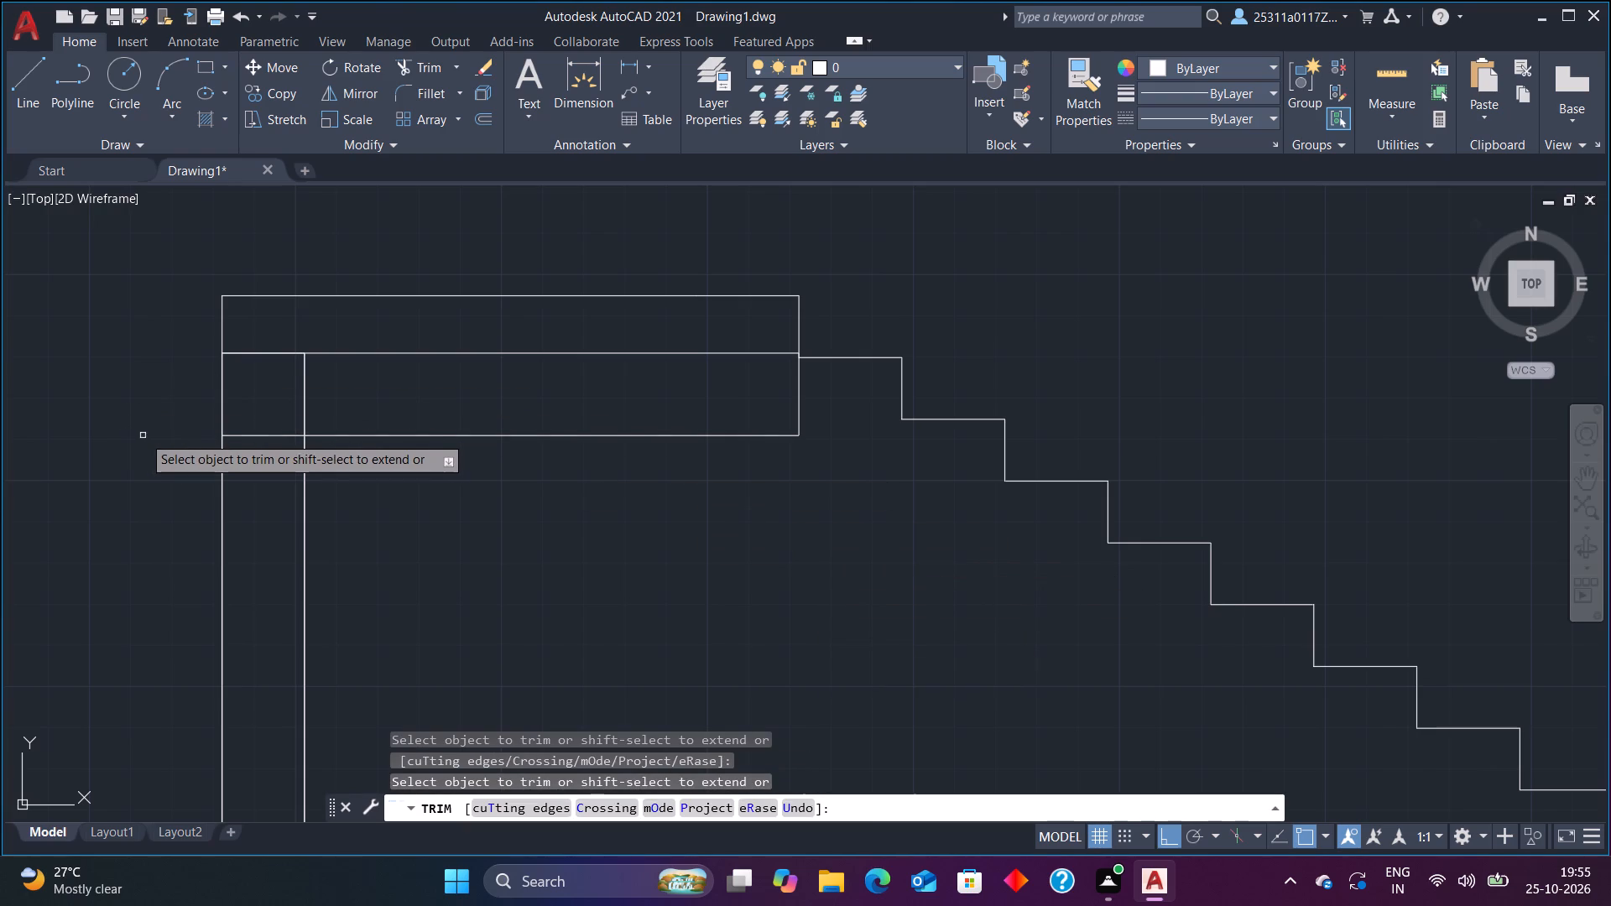
left_click_drag(357, 285, 214, 327)
left_click_drag(710, 305, 805, 264)
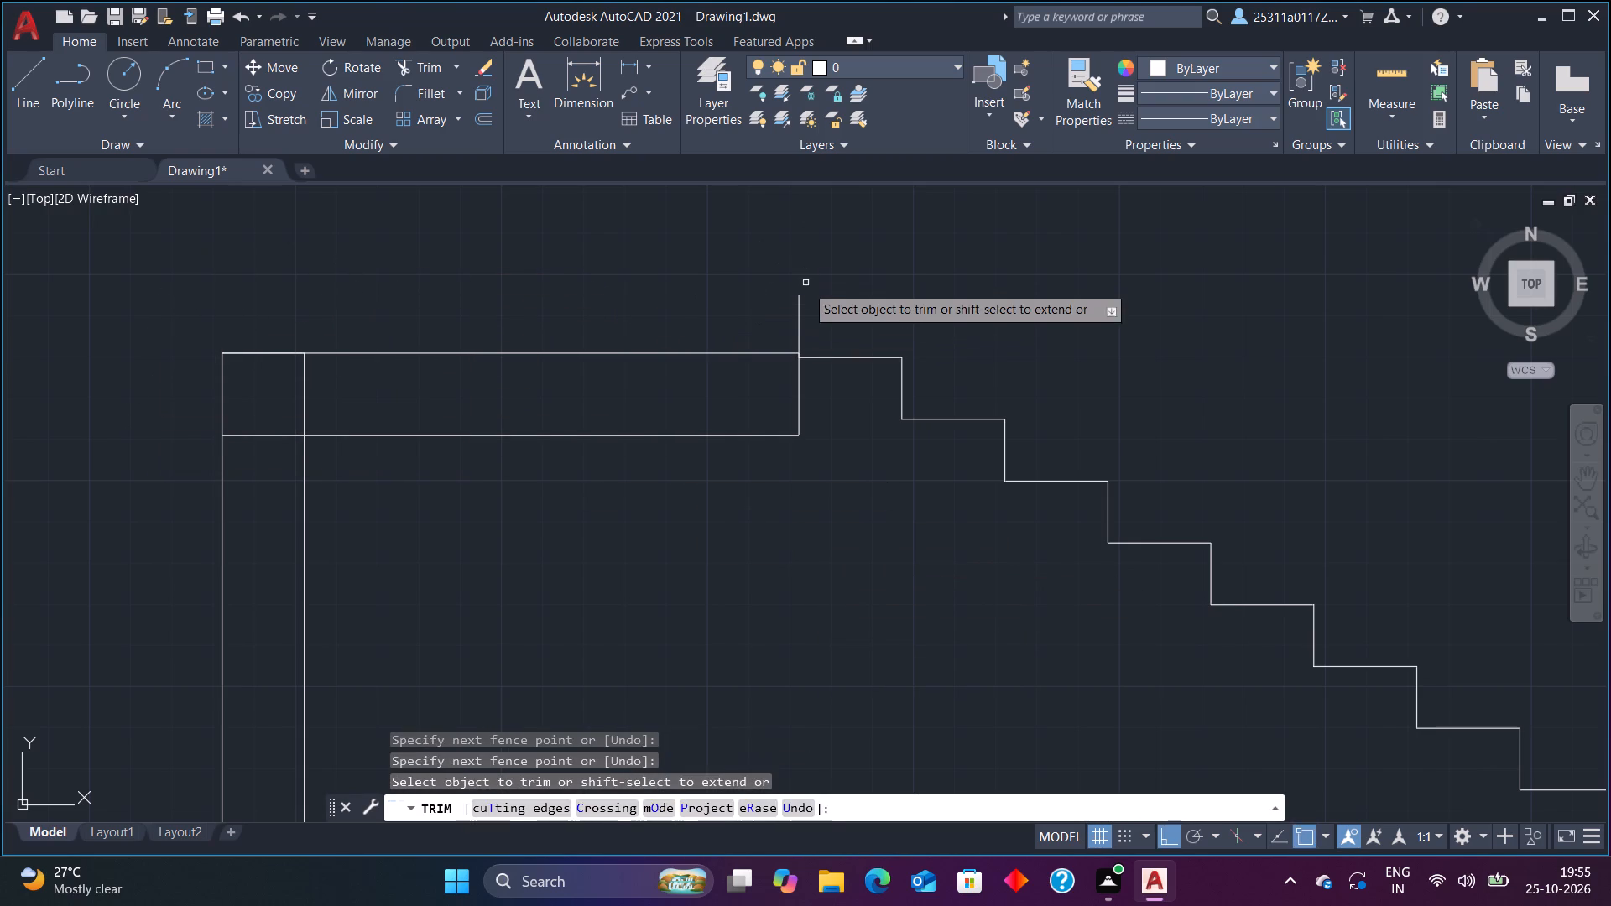
left_click_drag(805, 311, 723, 345)
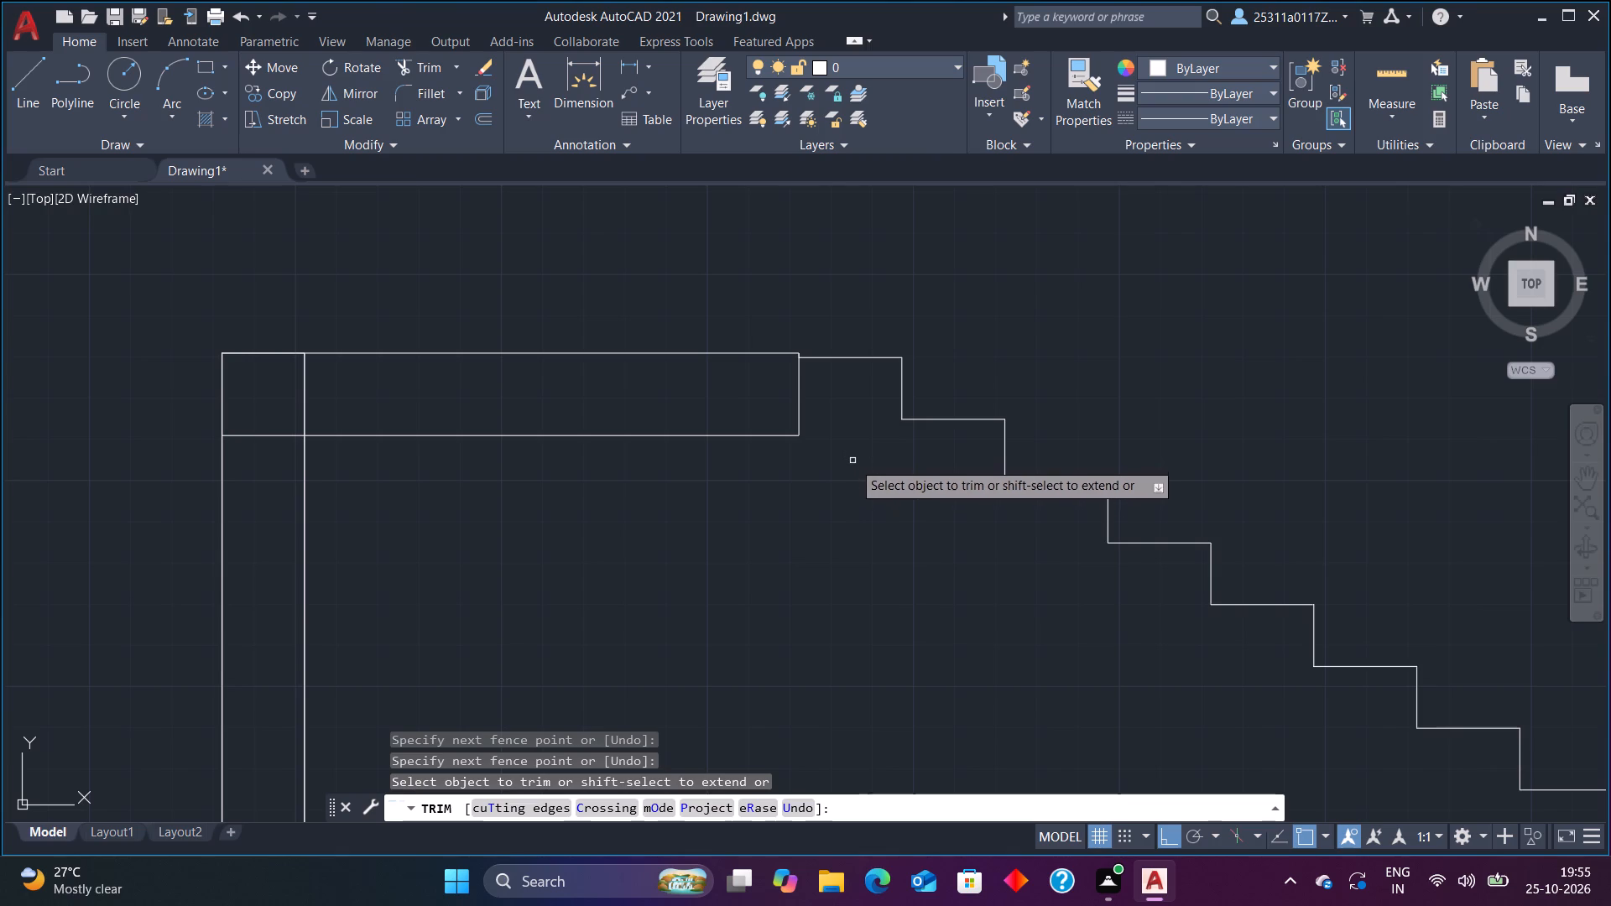
Trim the left wall's inner face lines where they cross the top slab.
scroll(809, 594, "down", 1)
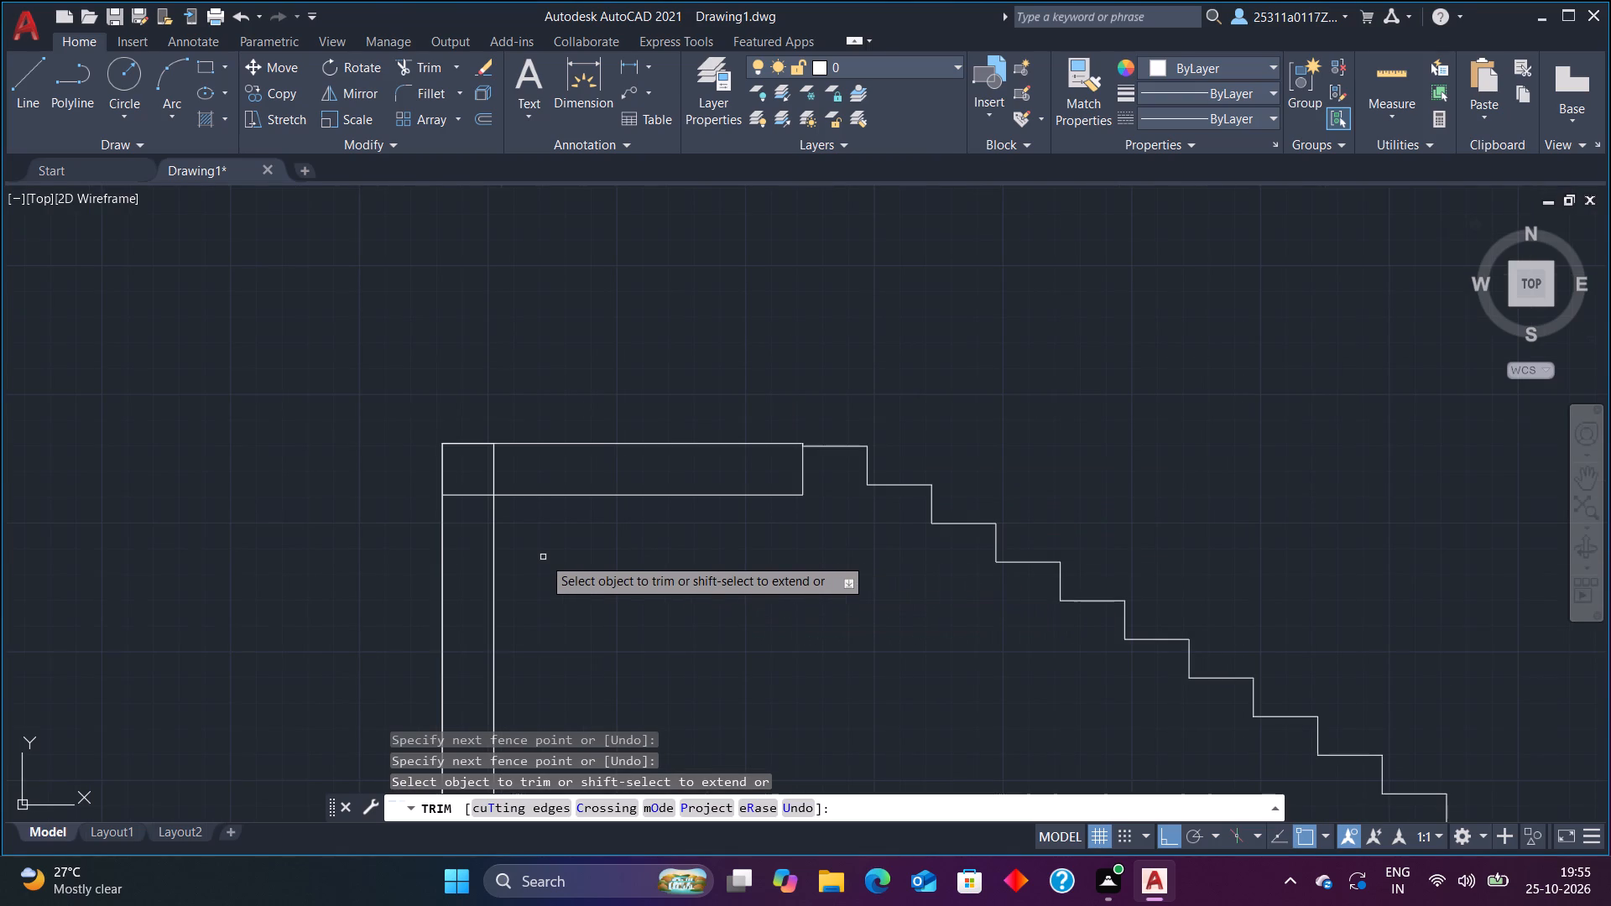
left_click(492, 466)
left_click_drag(527, 463, 493, 471)
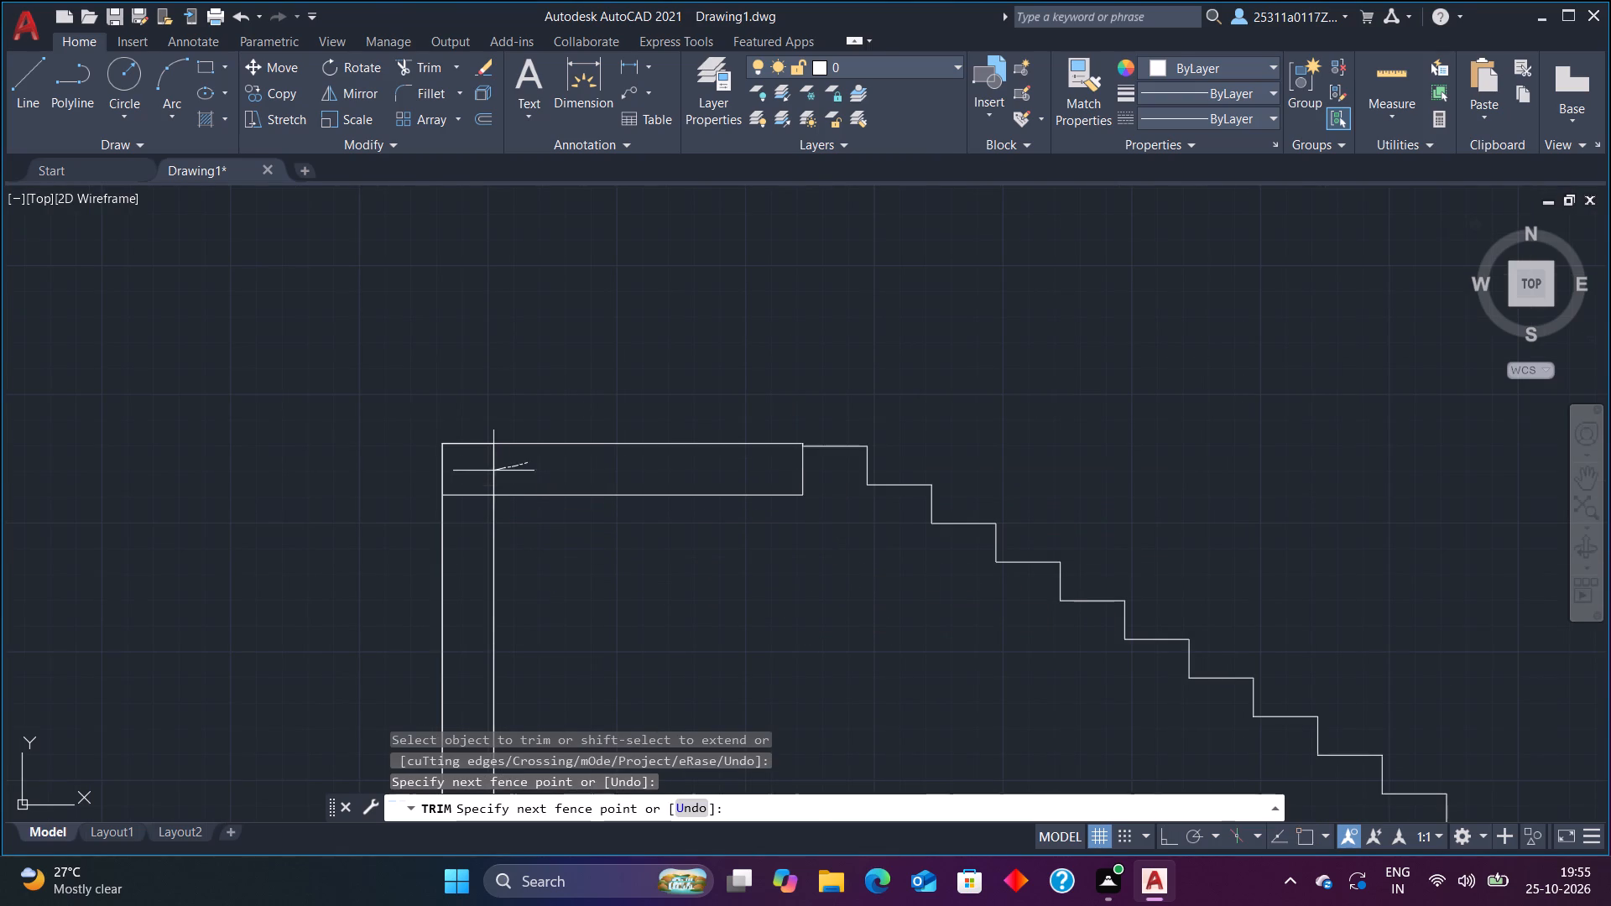
left_click_drag(493, 471, 487, 471)
Measure the upper flight's top slab length and thickness with Quick measure.
scroll(717, 534, "down", 3)
scroll(751, 627, "up", 1)
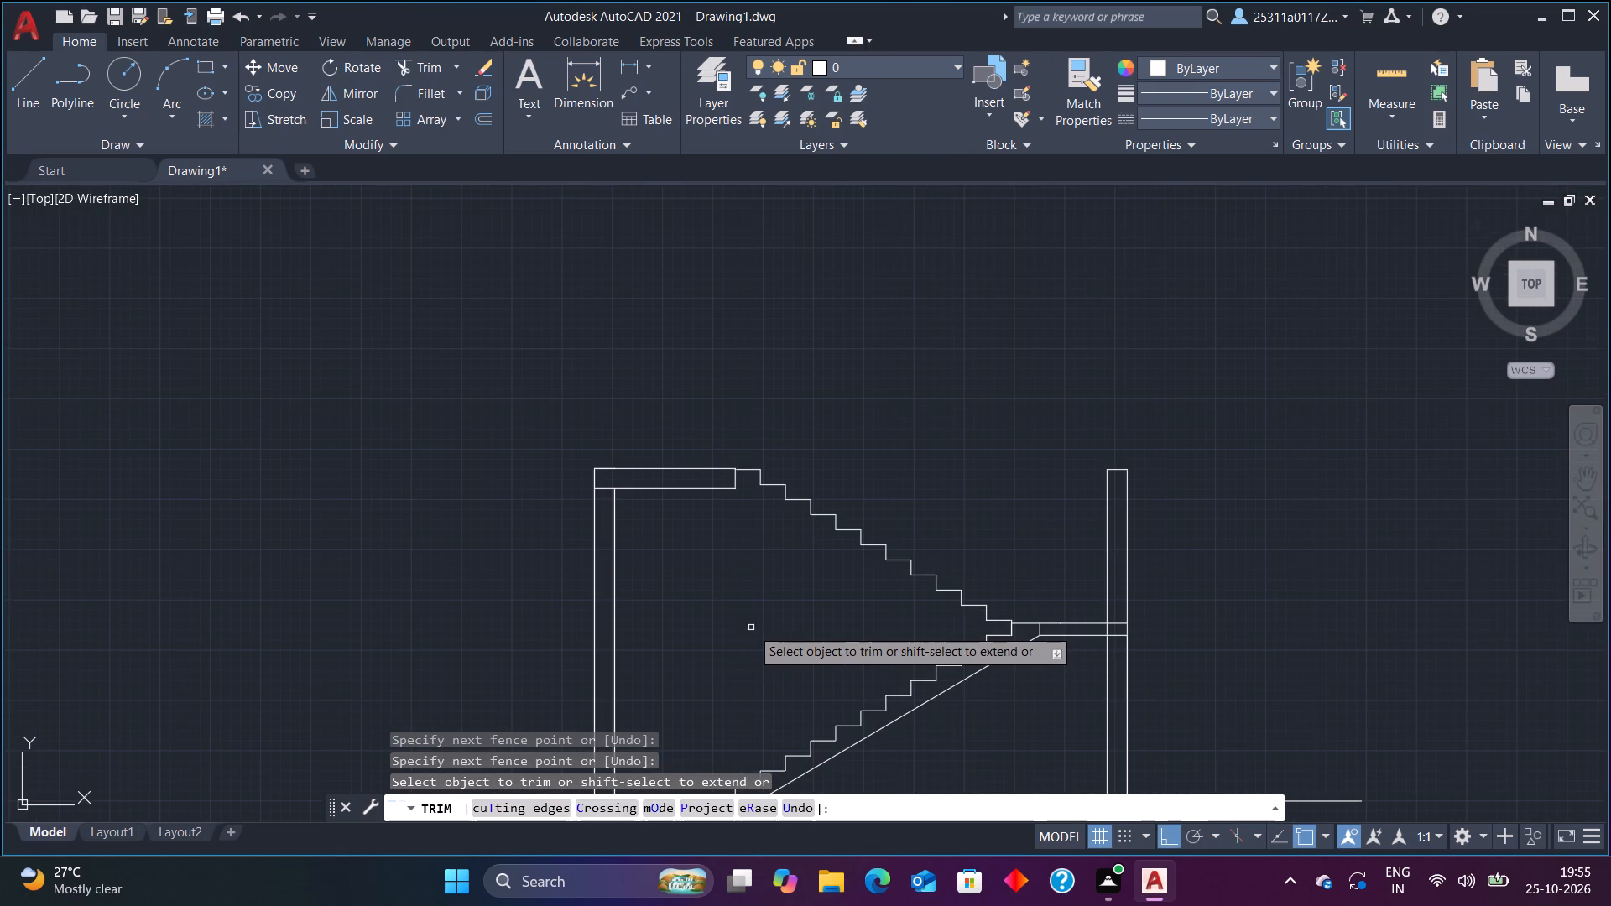
scroll(751, 627, "up", 2)
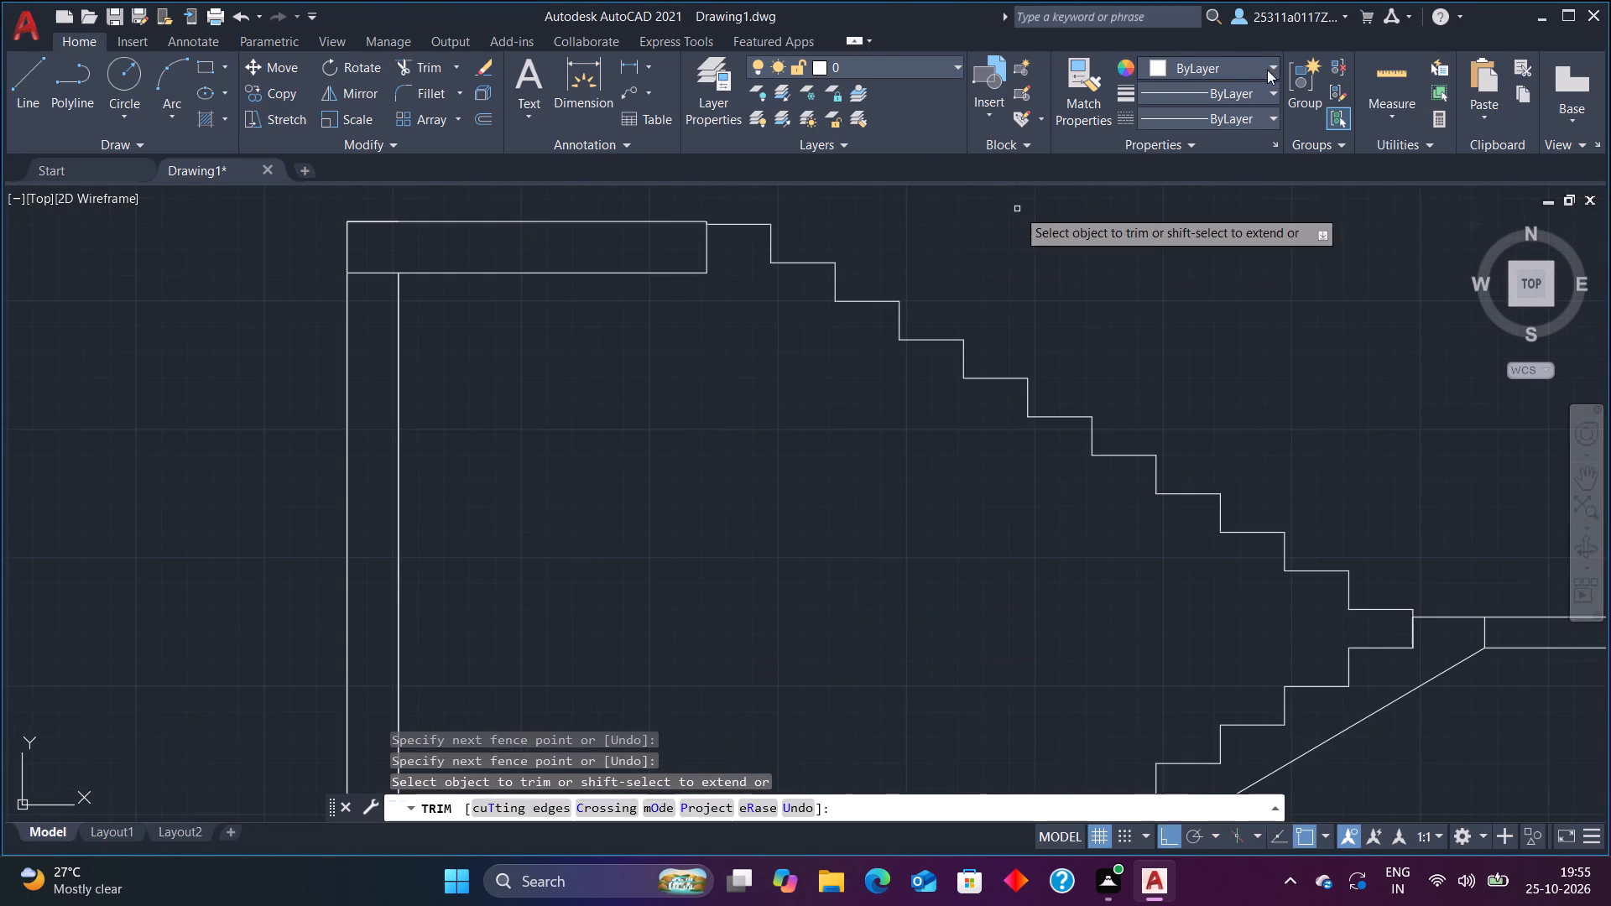
left_click(1369, 81)
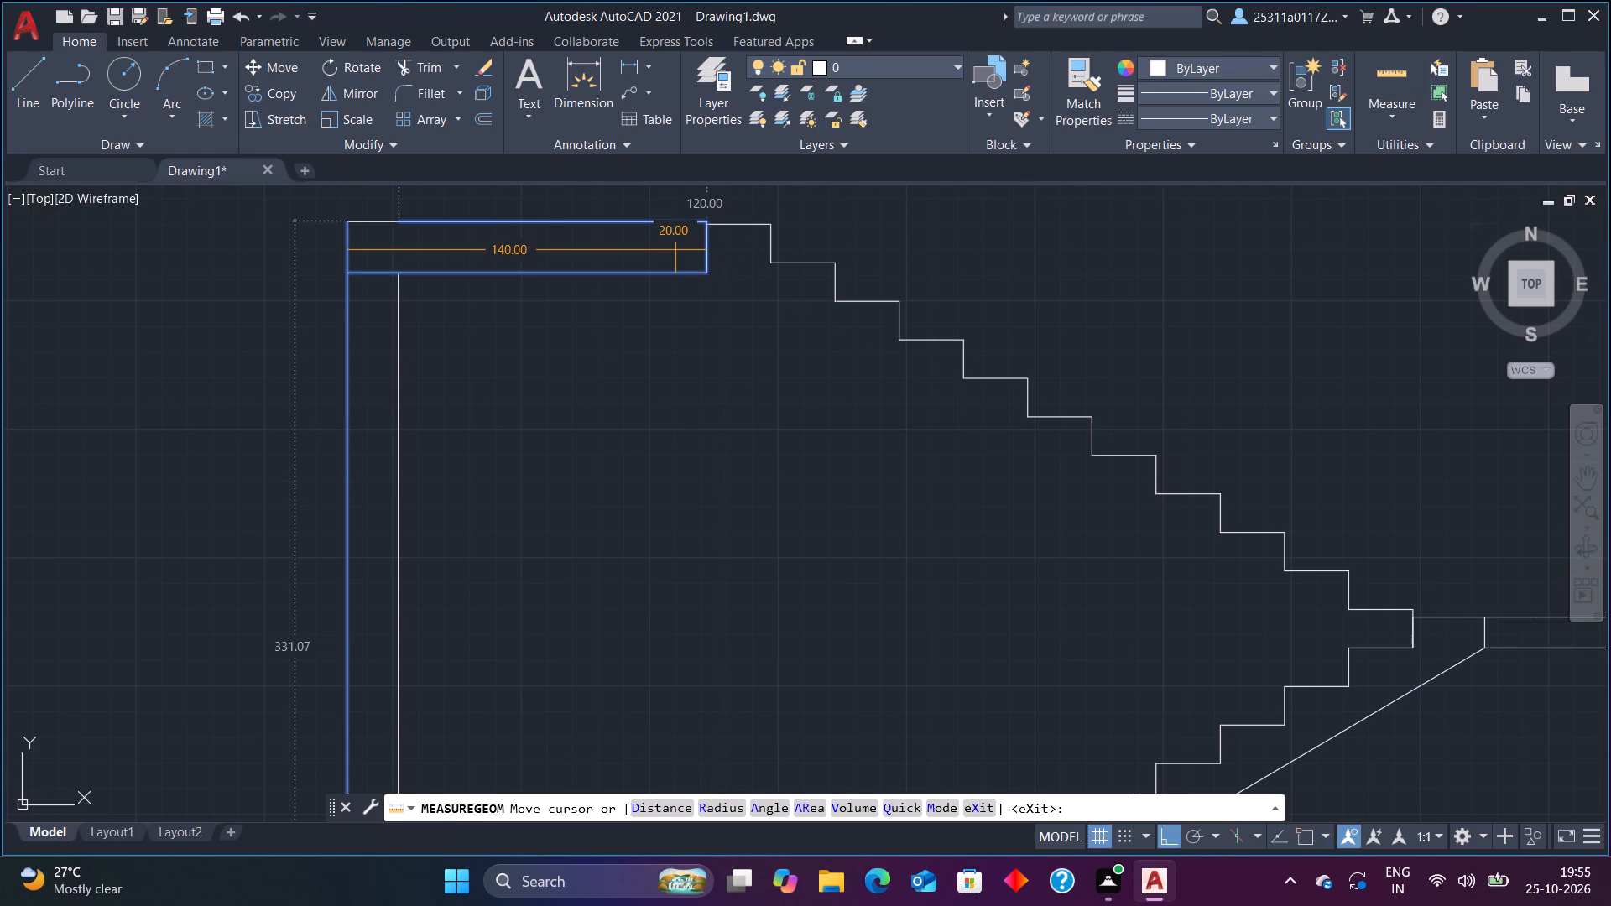
left_click(685, 377)
key("Escape")
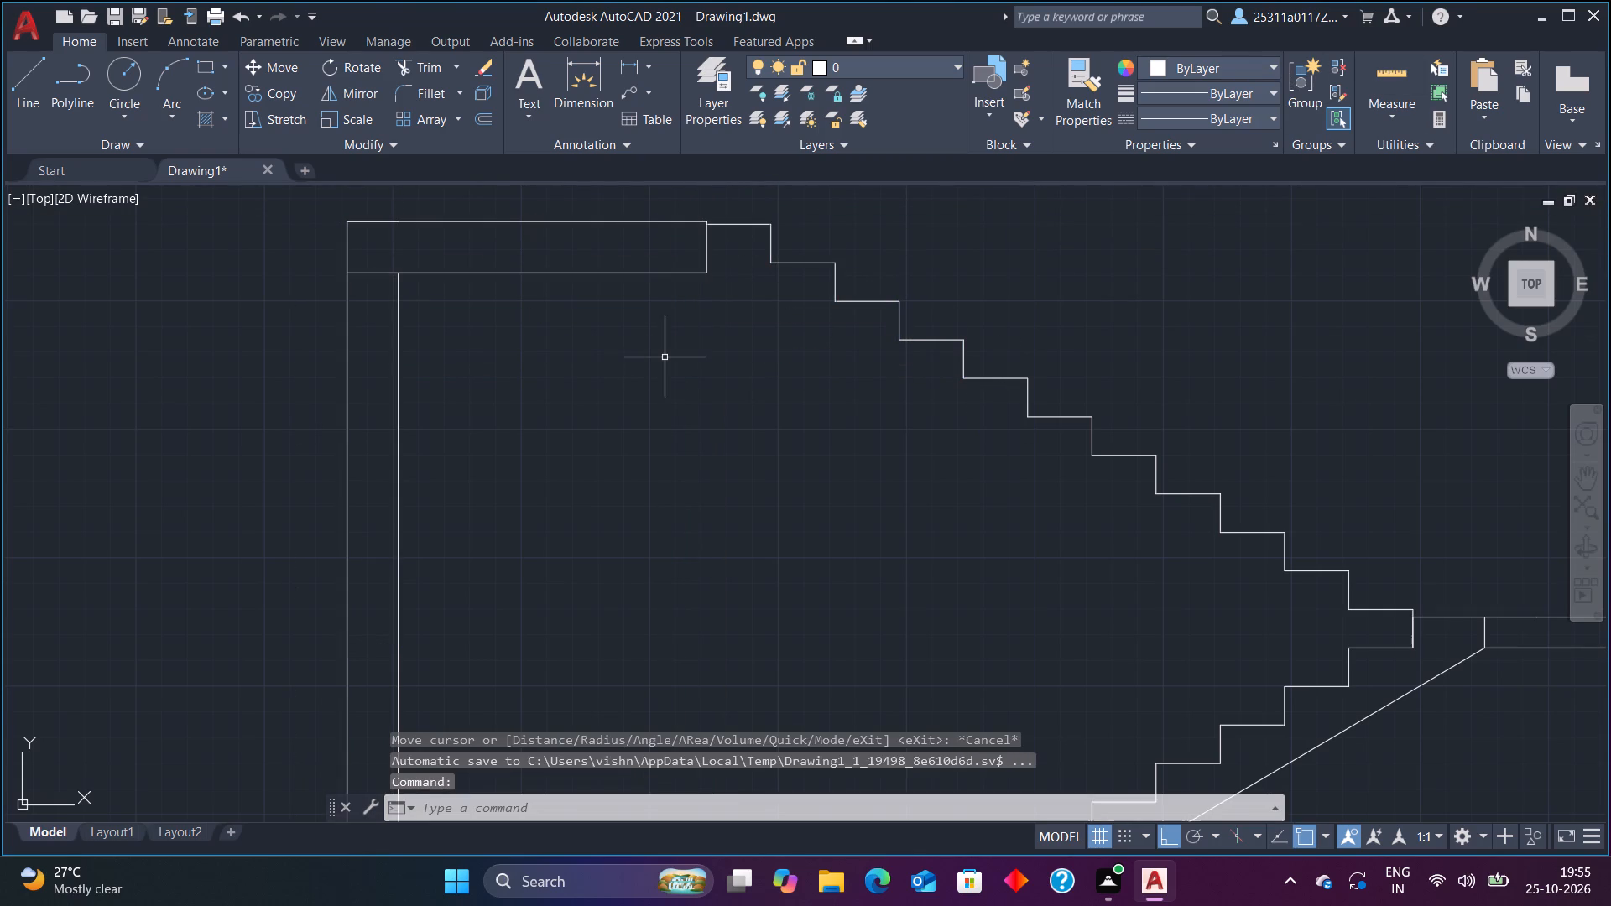
Erase the horizontal underside line of the upper flight's top slab.
left_click_drag(647, 374, 649, 249)
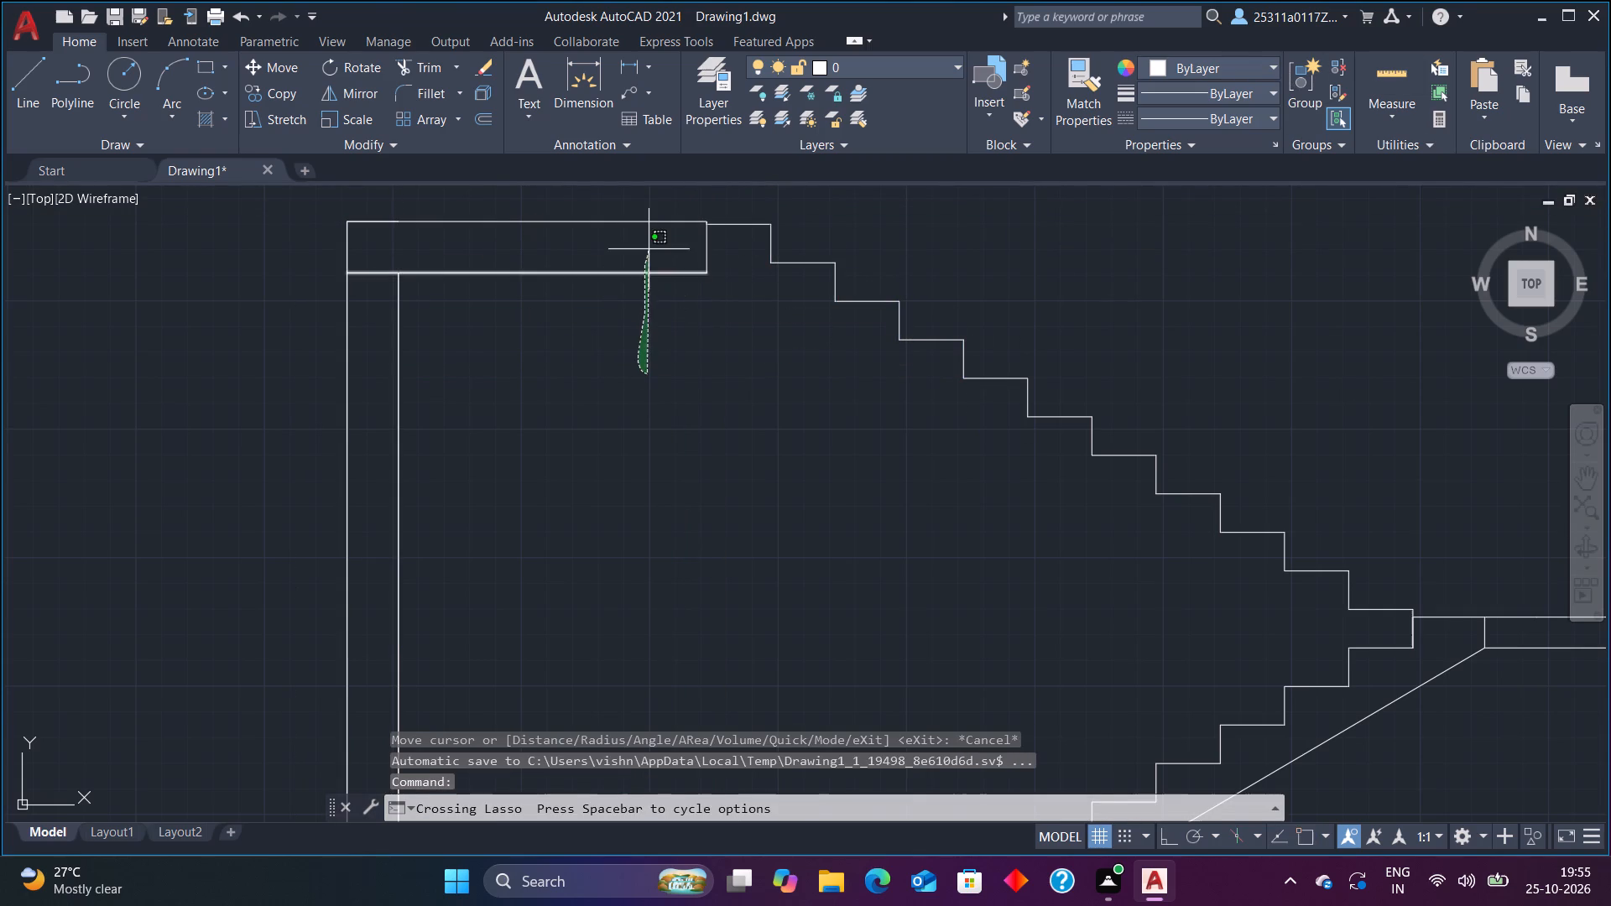
left_click_drag(649, 249, 649, 248)
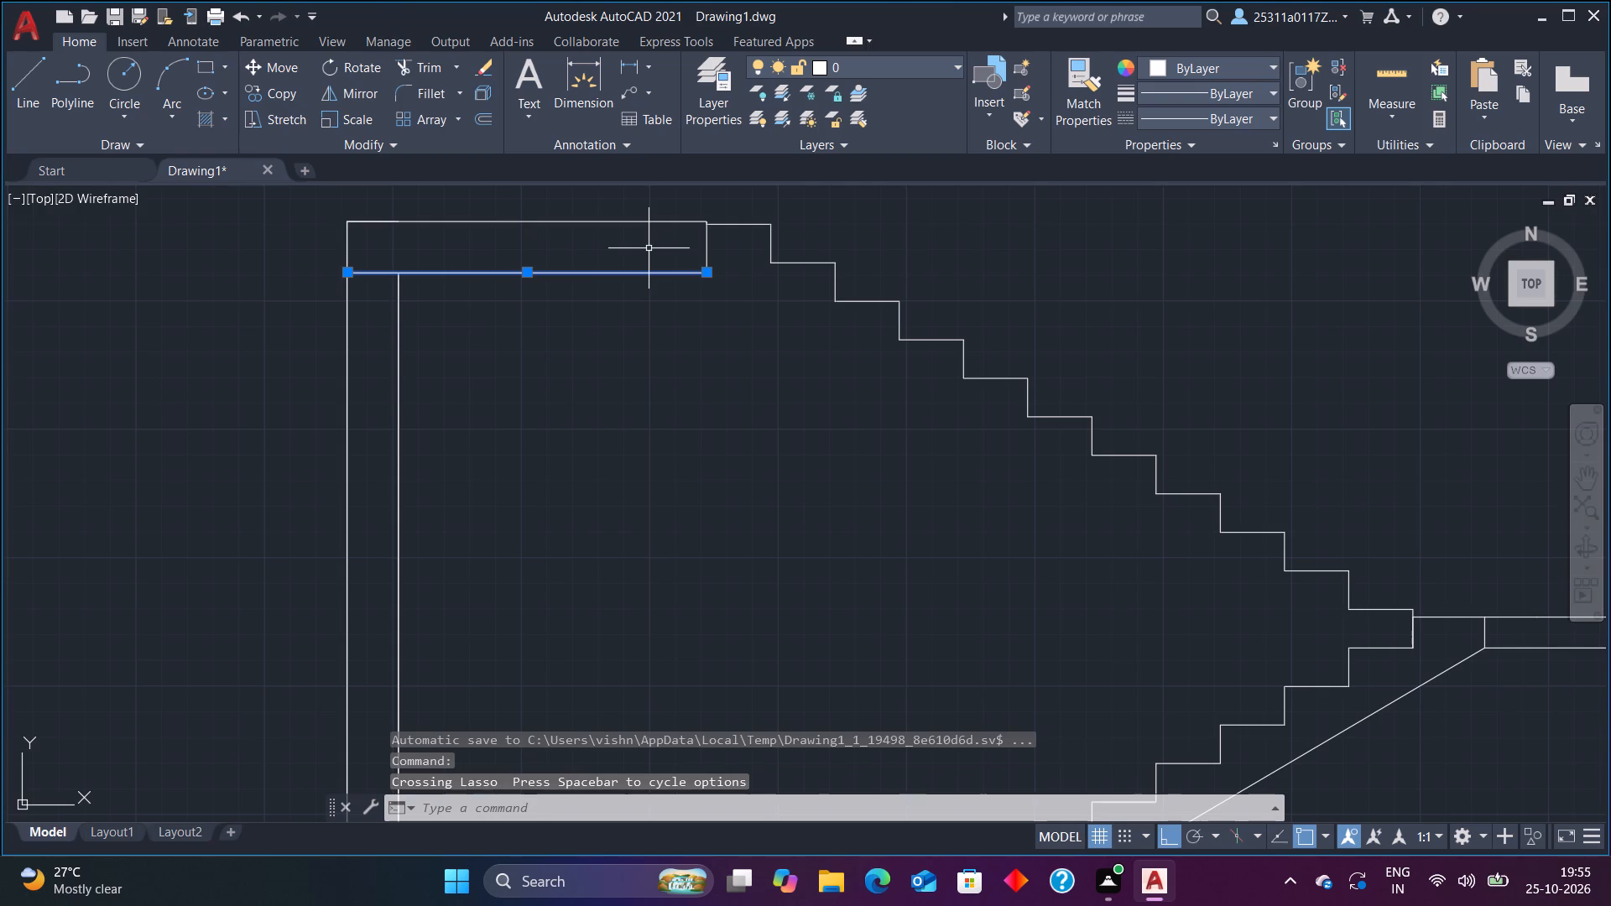
key("Delete")
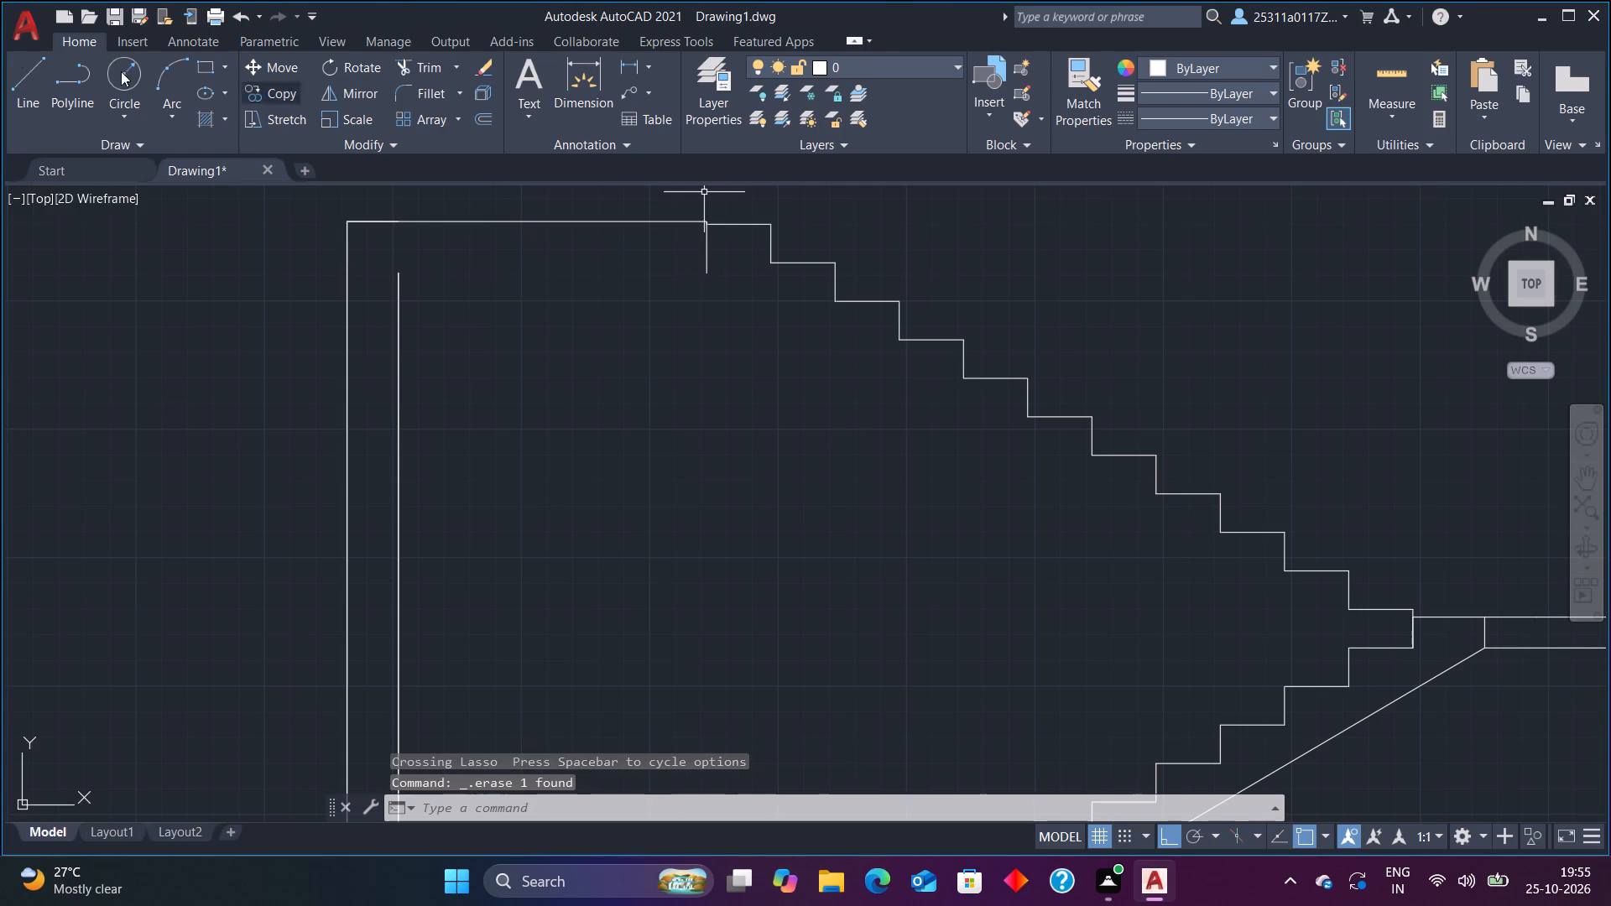
Draw a line from the slab's upper corner at the topmost riser 12 units down, continuing horizontally past the left wall's outer face.
left_click(32, 75)
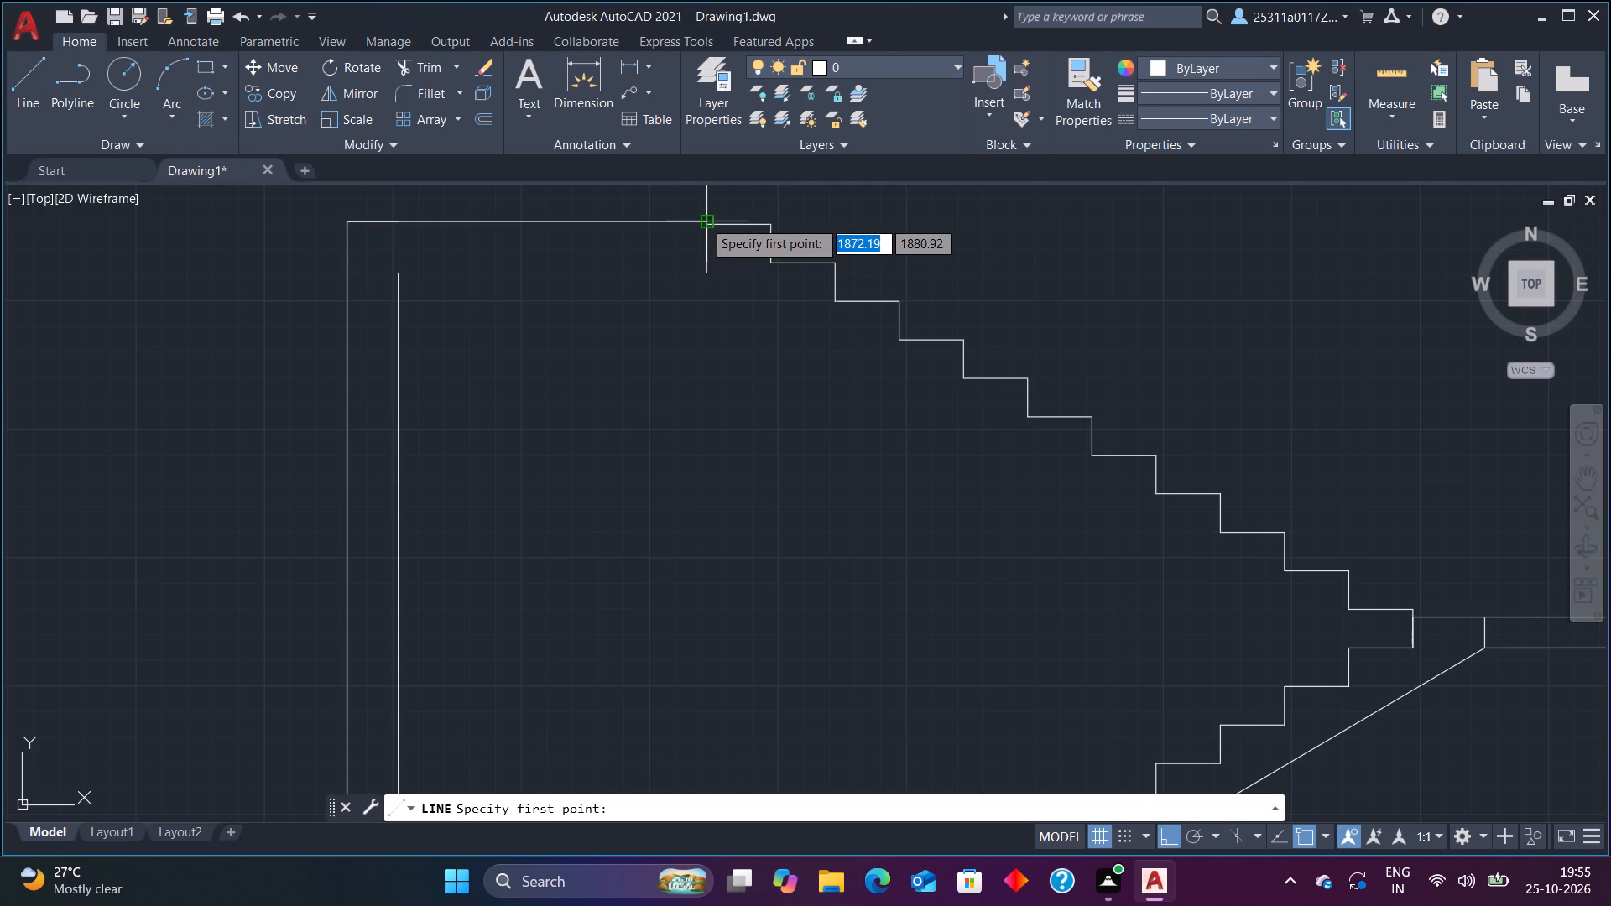
scroll(703, 220, "up", 5)
left_click(725, 245)
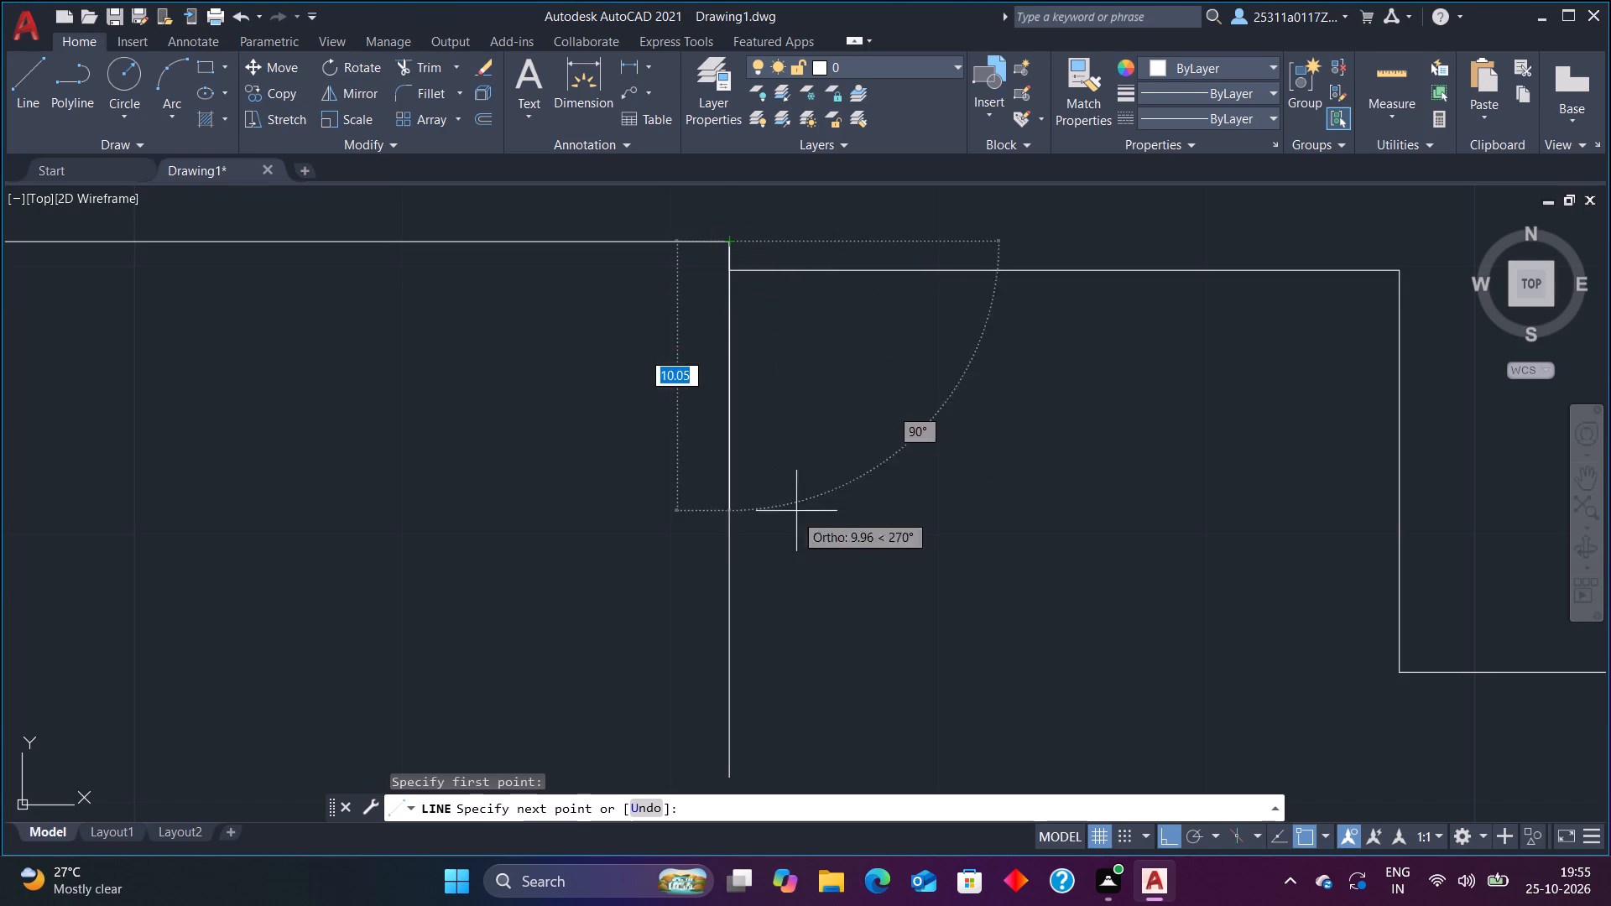
type("12")
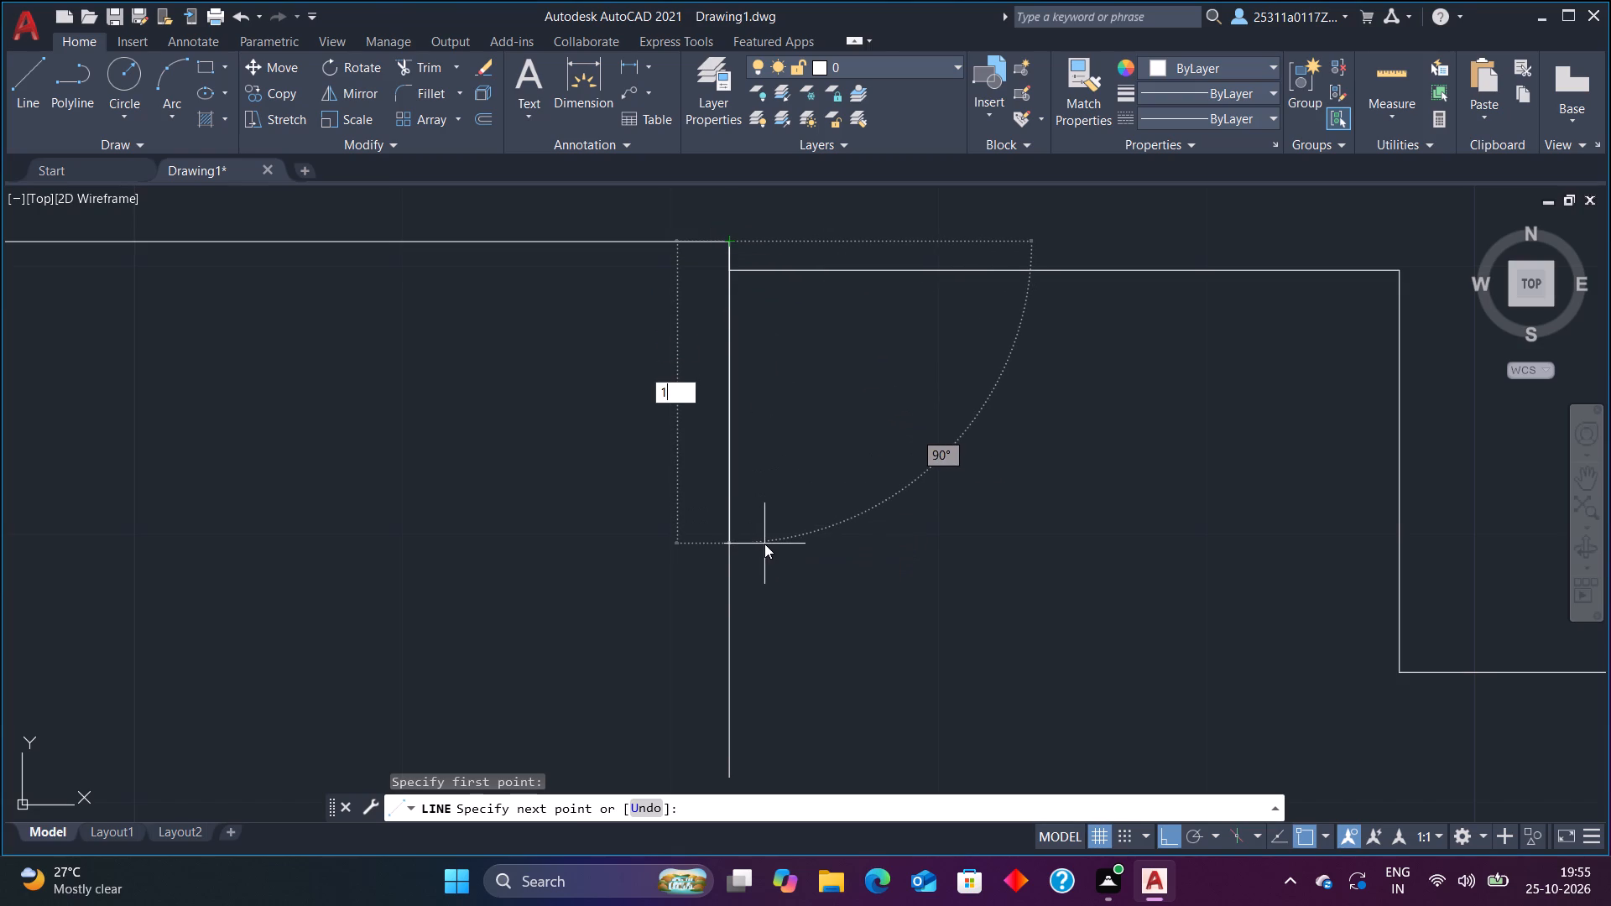
key("Return")
scroll(556, 562, "down", 4)
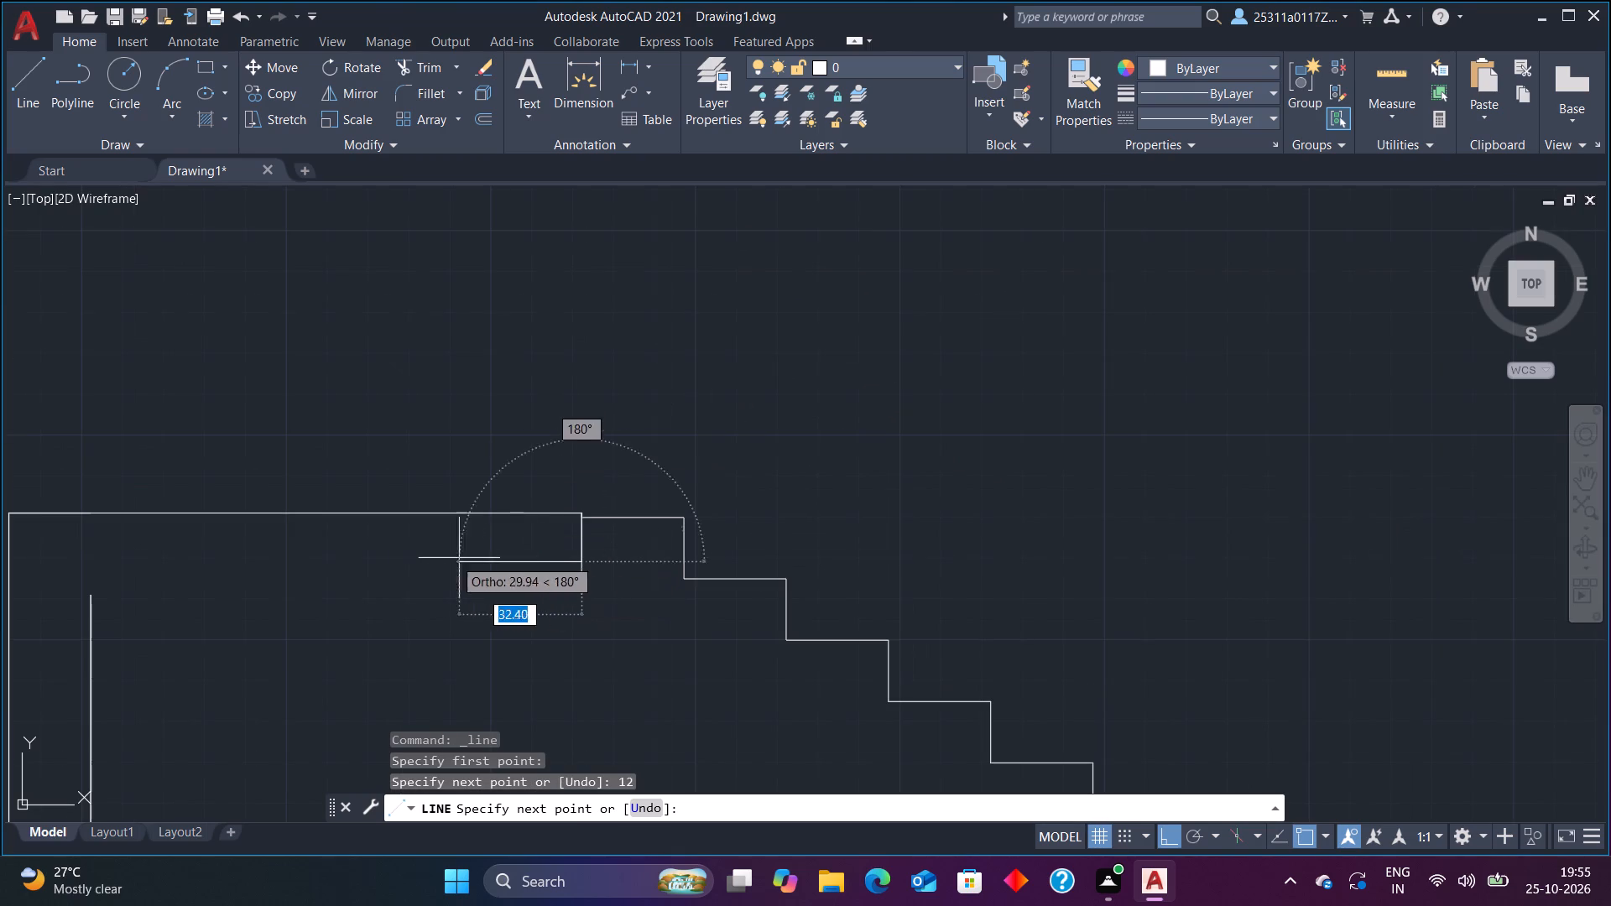
scroll(120, 575, "down", 3)
scroll(93, 584, "up", 3)
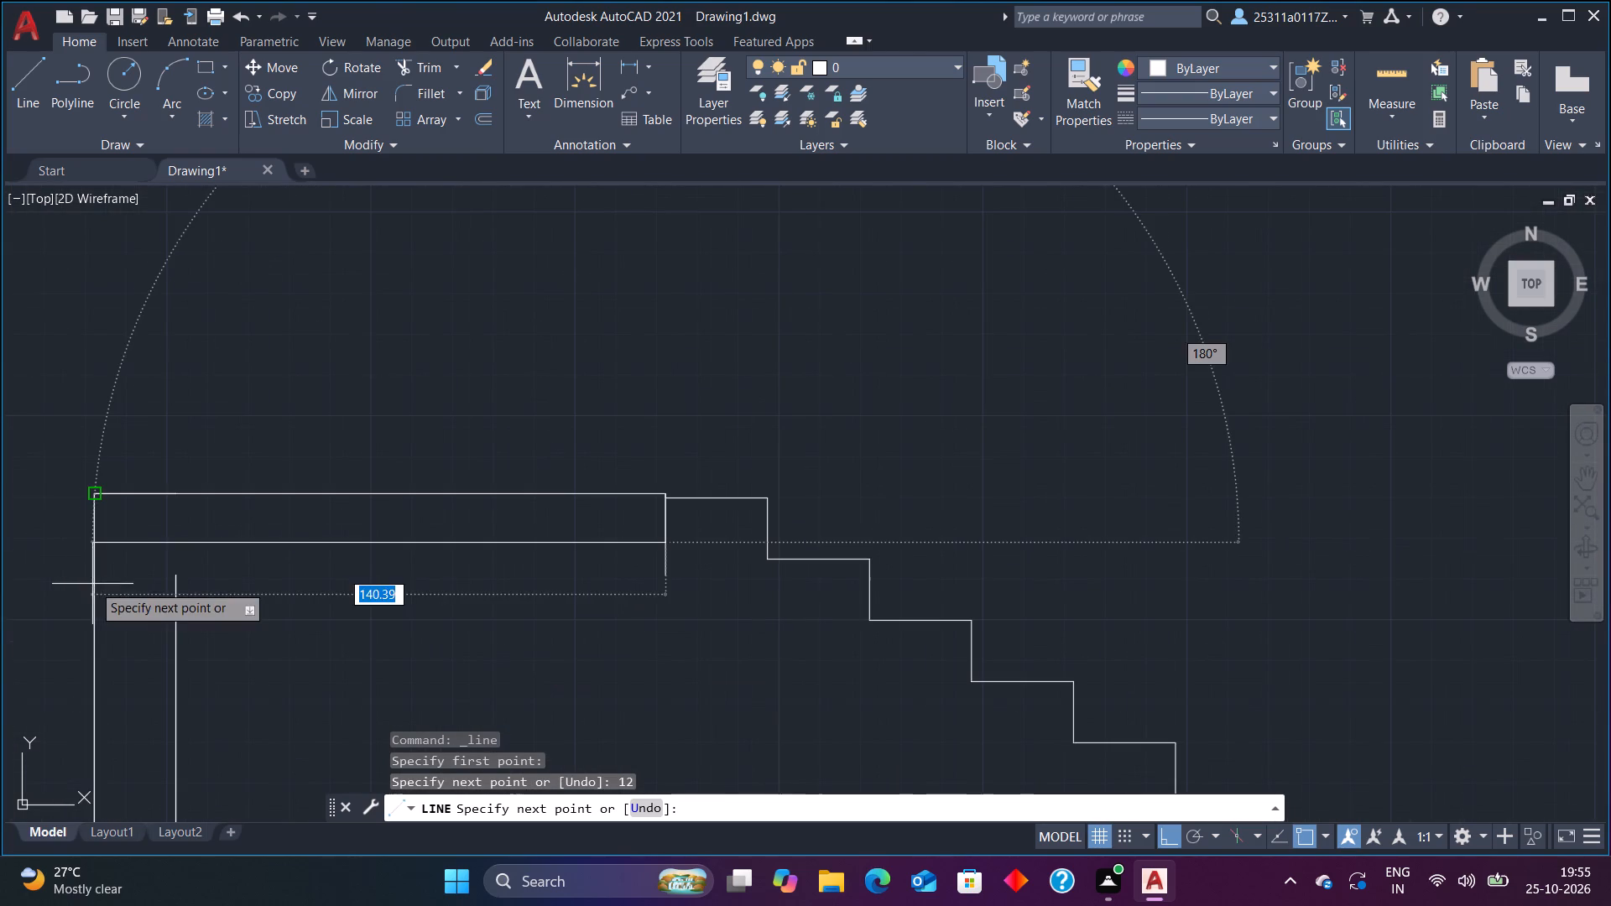
left_click(0, 607)
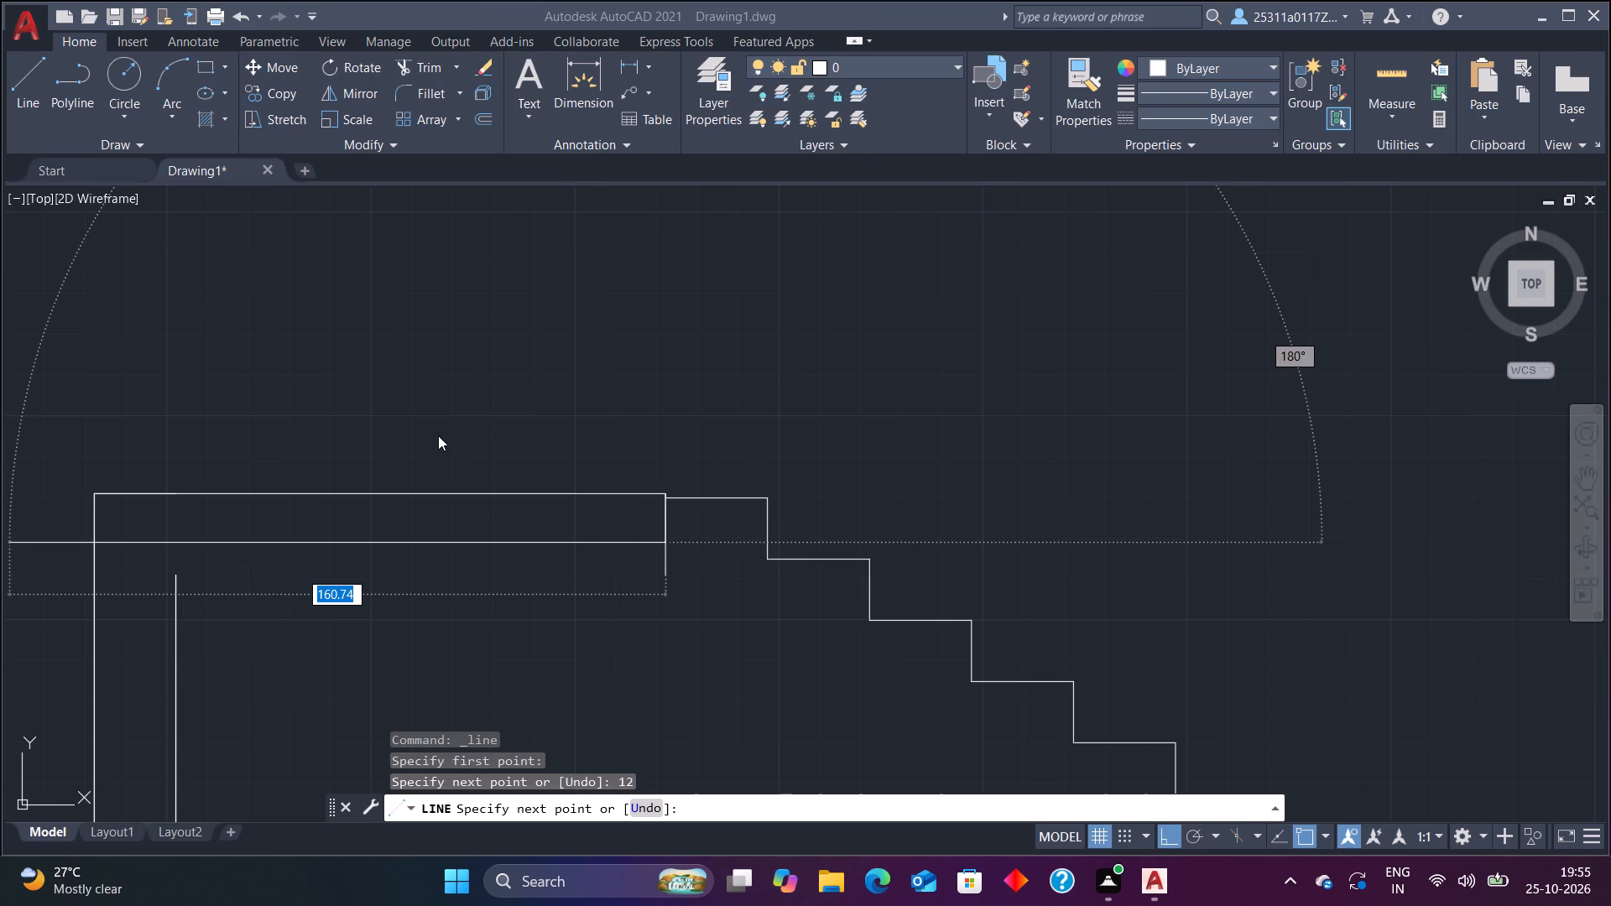
key("Escape")
left_click(438, 435)
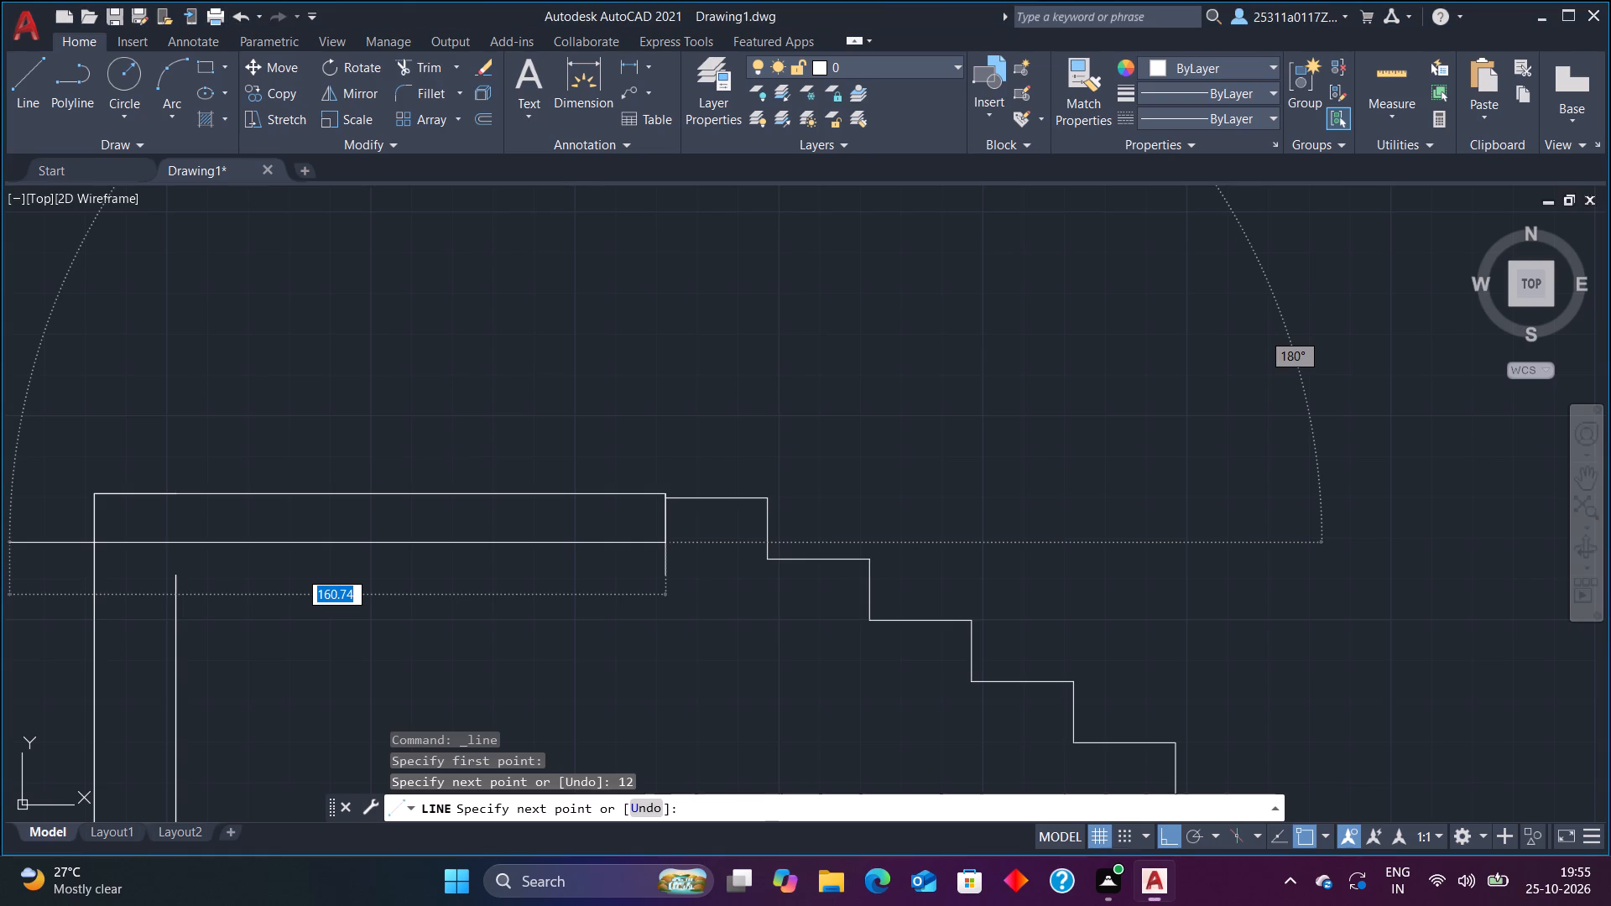
left_click(26, 496)
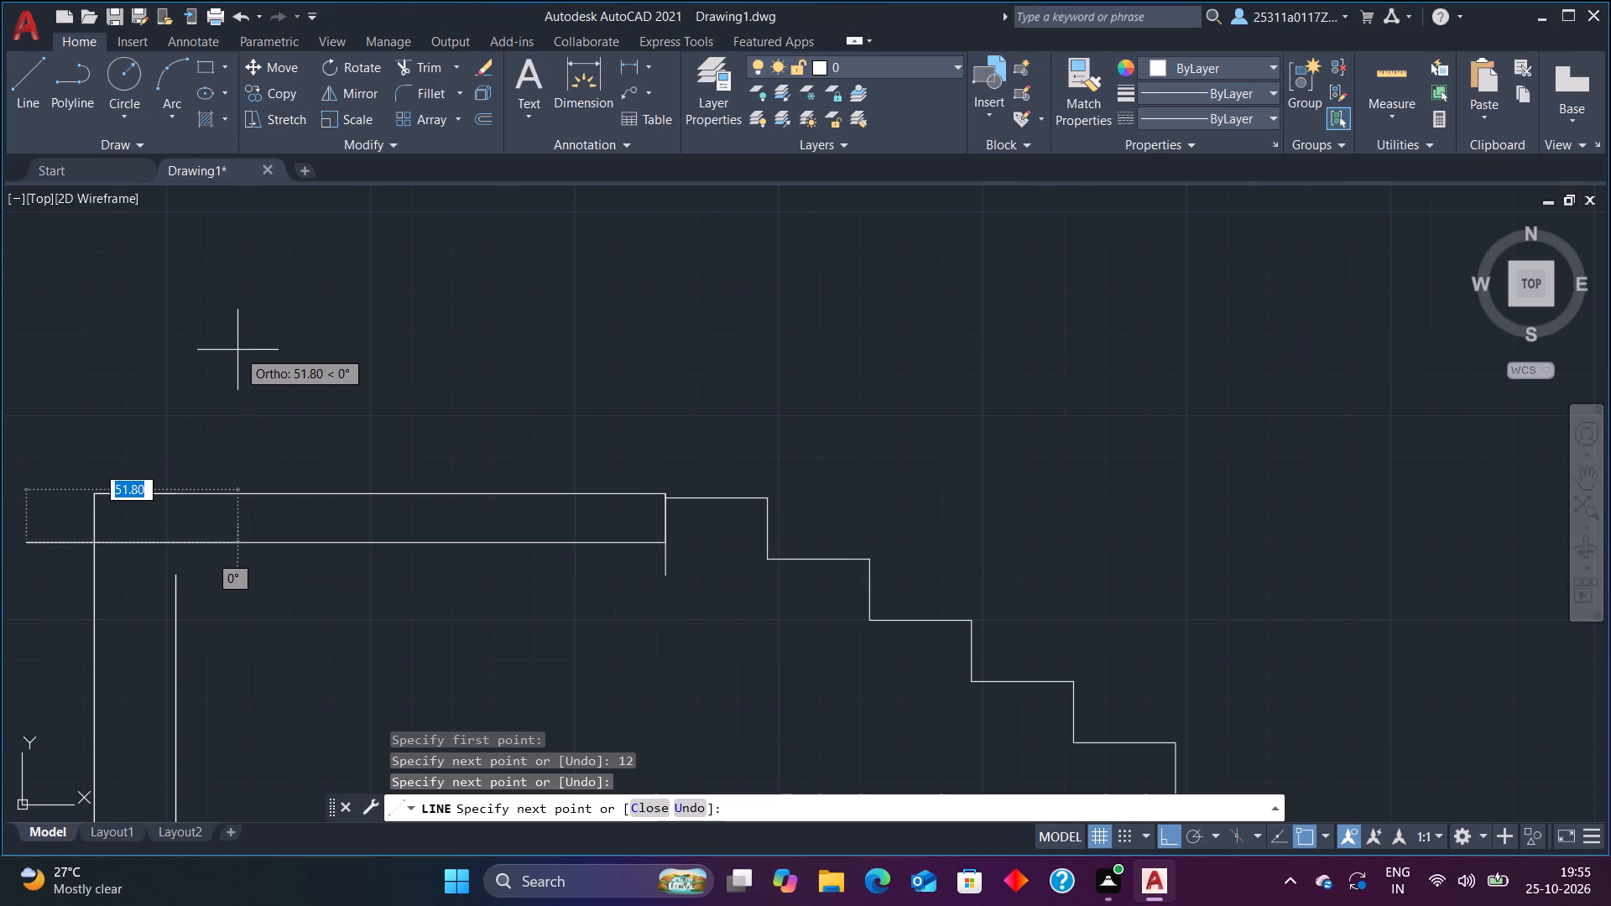
key("Escape")
Trim the vertical stub below the new slab underside and the underside's overshoot outside the left wall.
type("tr")
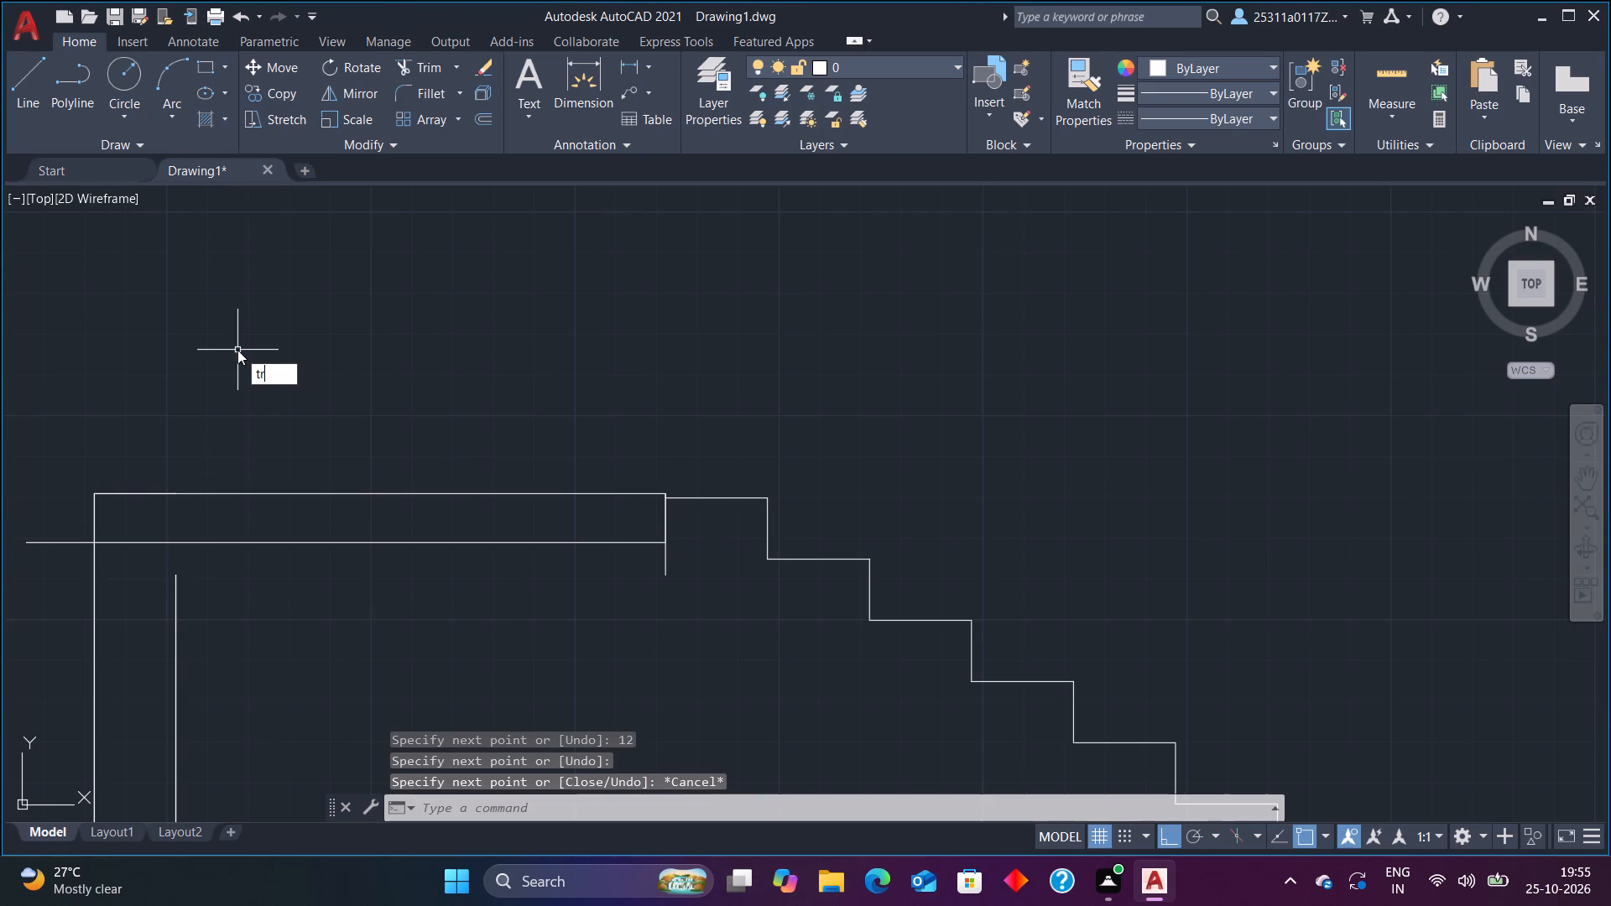
left_click(295, 398)
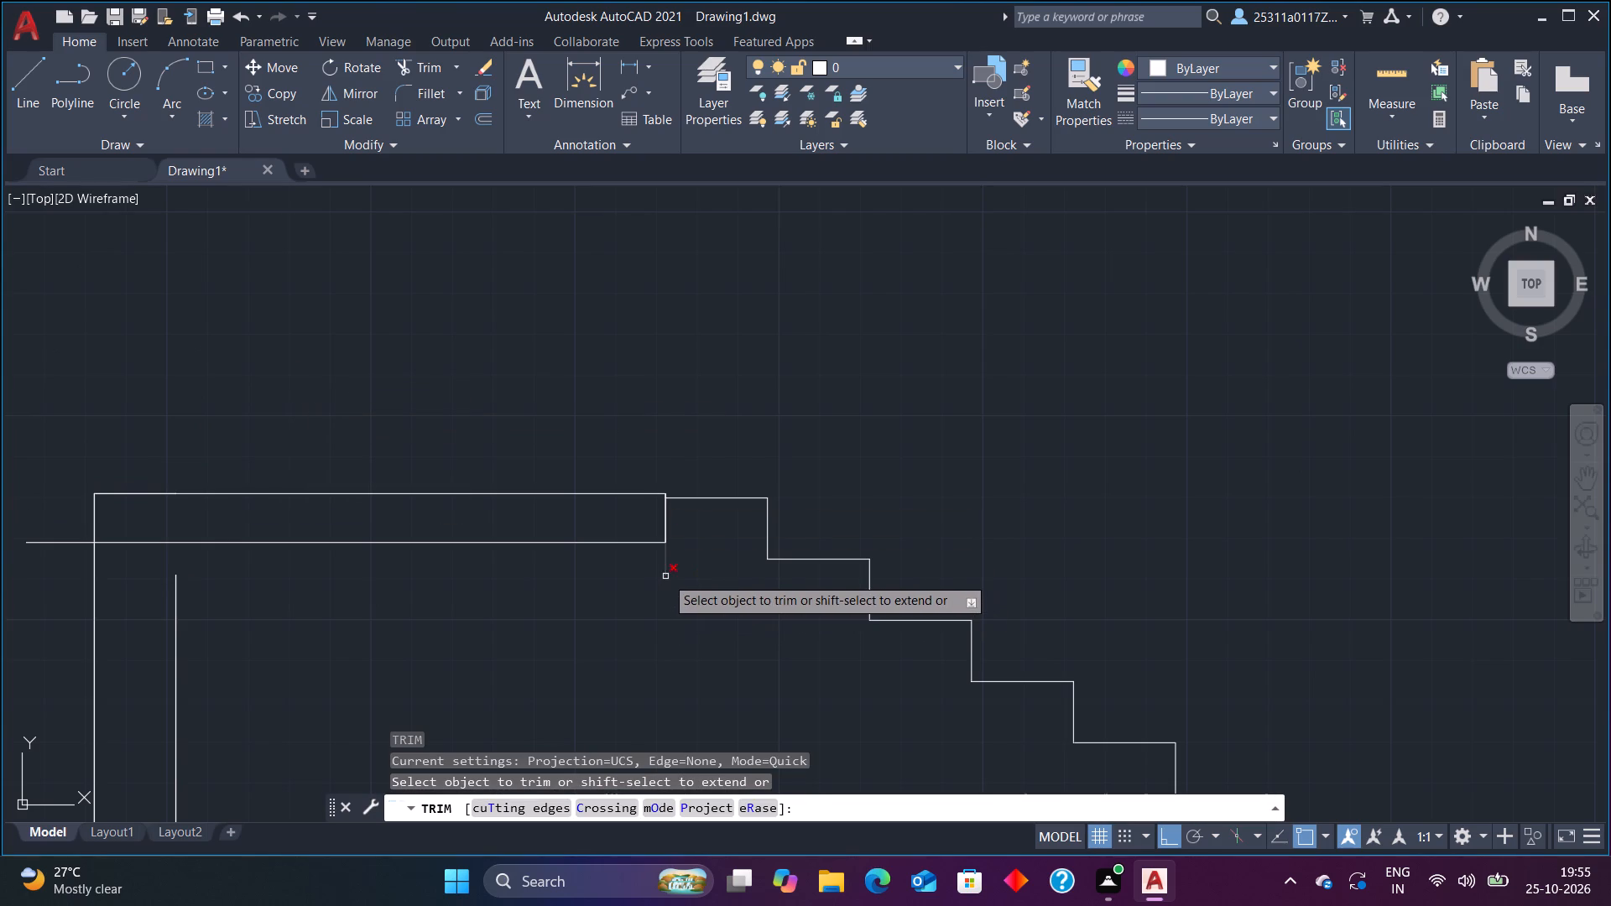
left_click(668, 573)
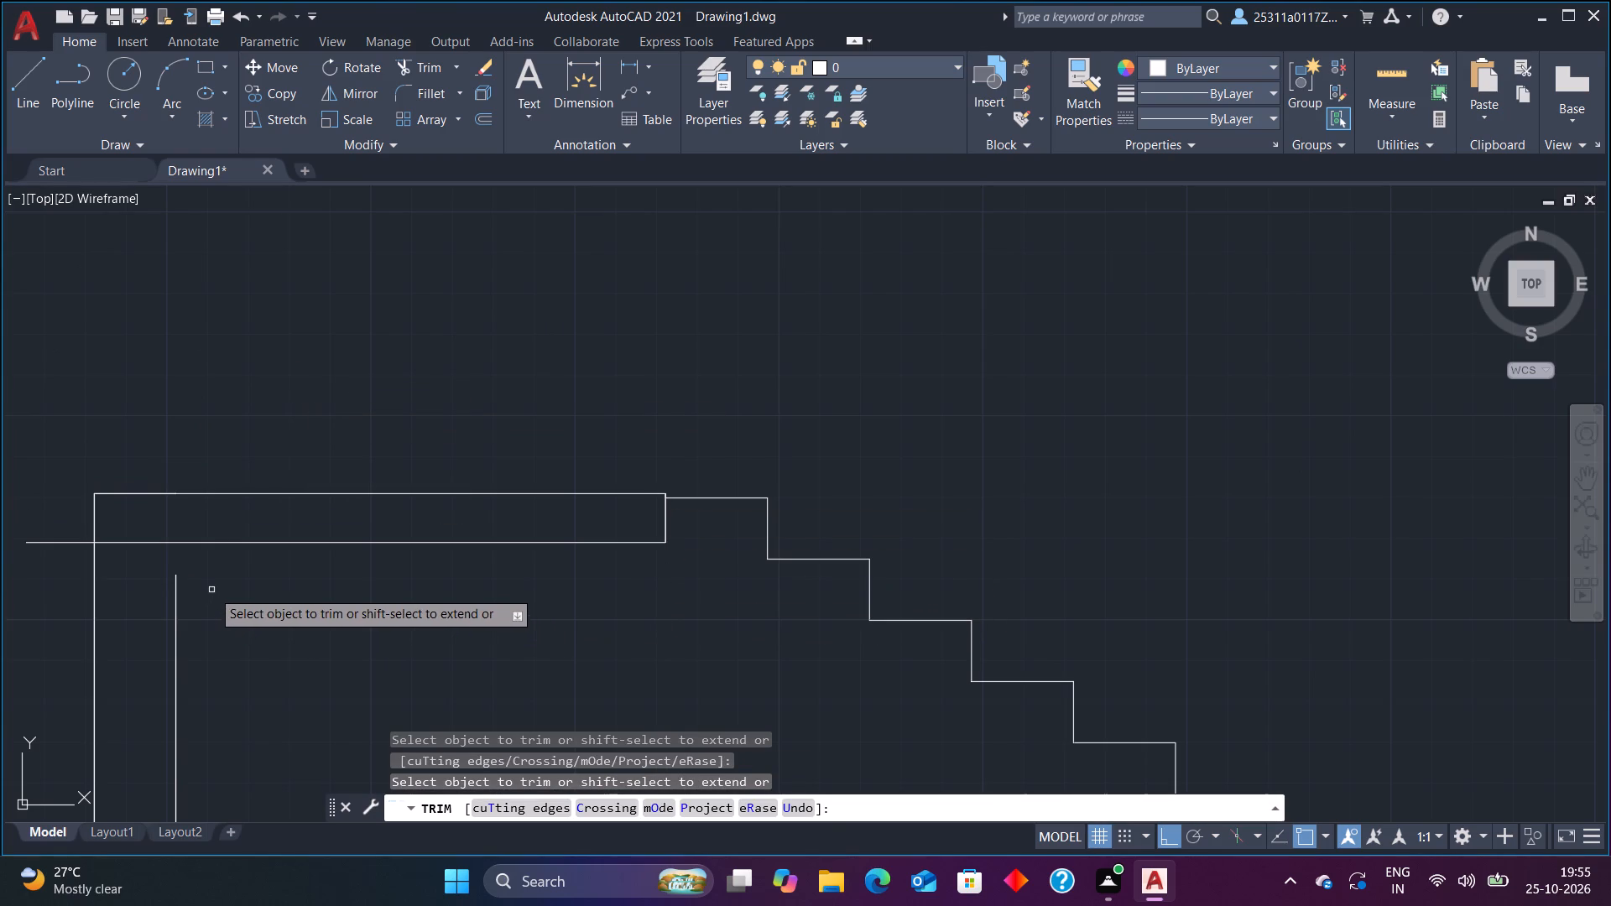
left_click(63, 542)
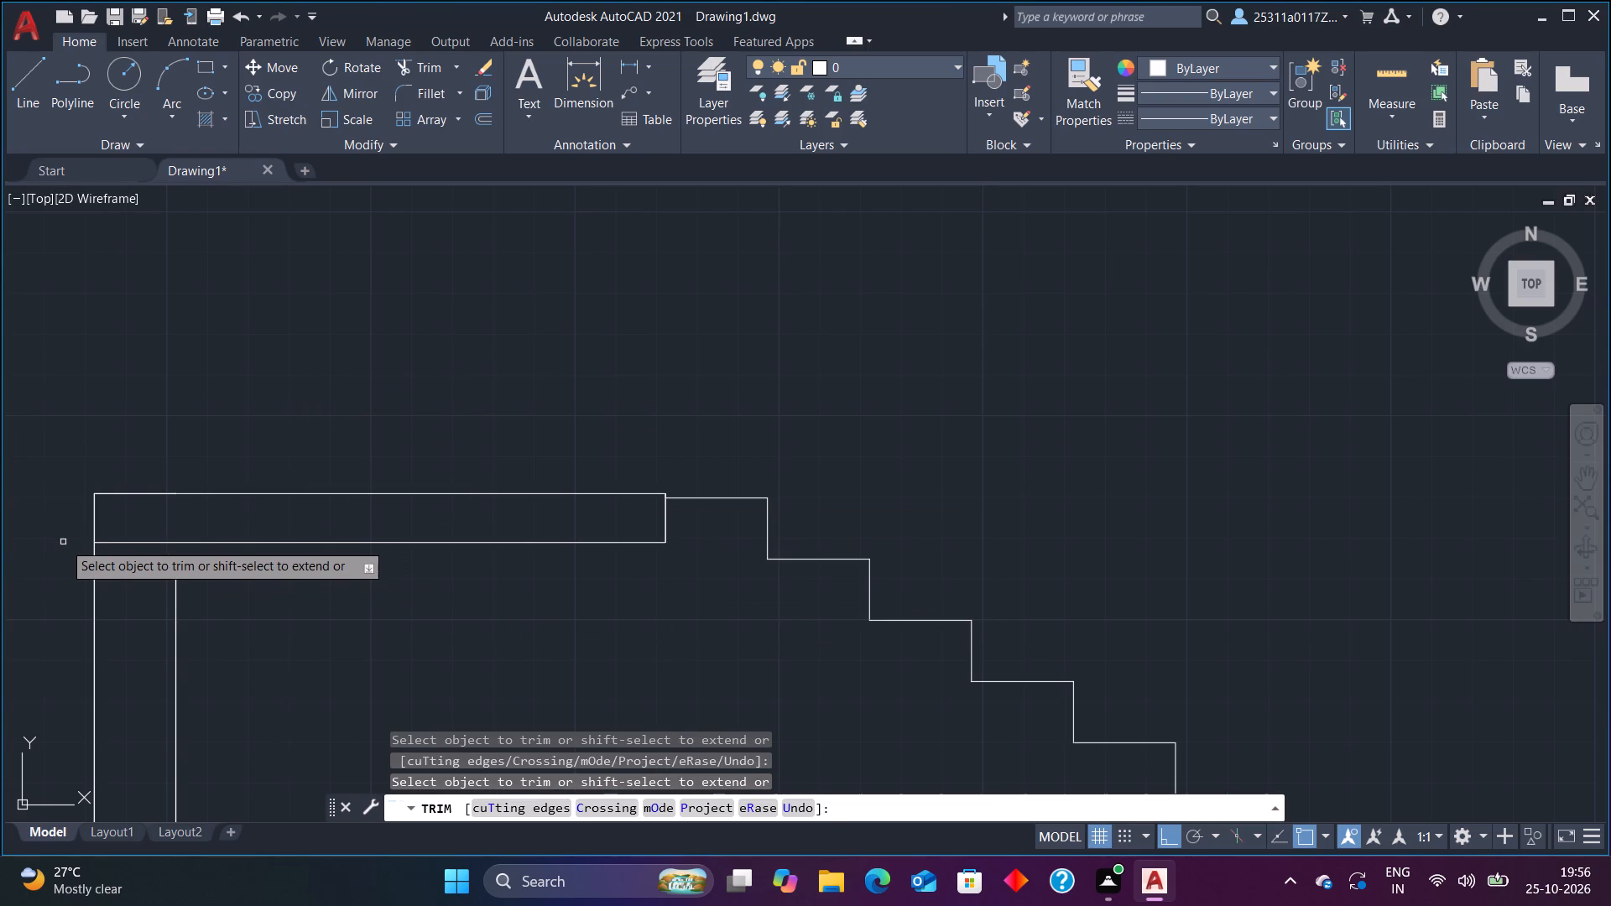
key("Escape")
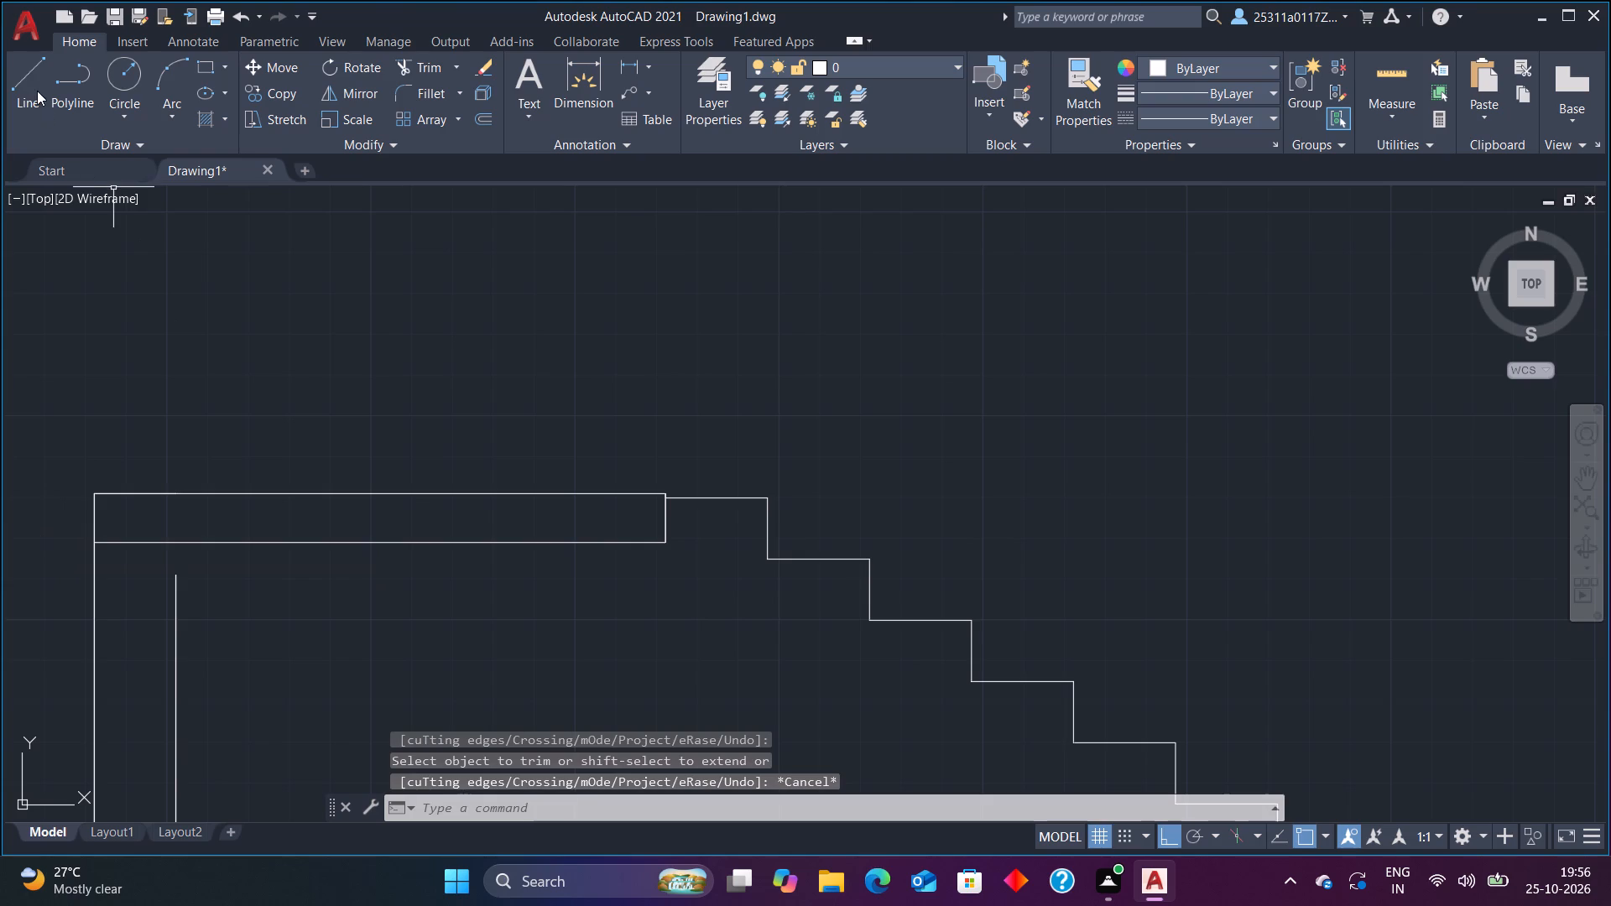
Draw a vertical line about 52 units up from the top end of the left wall's inner face, through the slab.
left_click(36, 89)
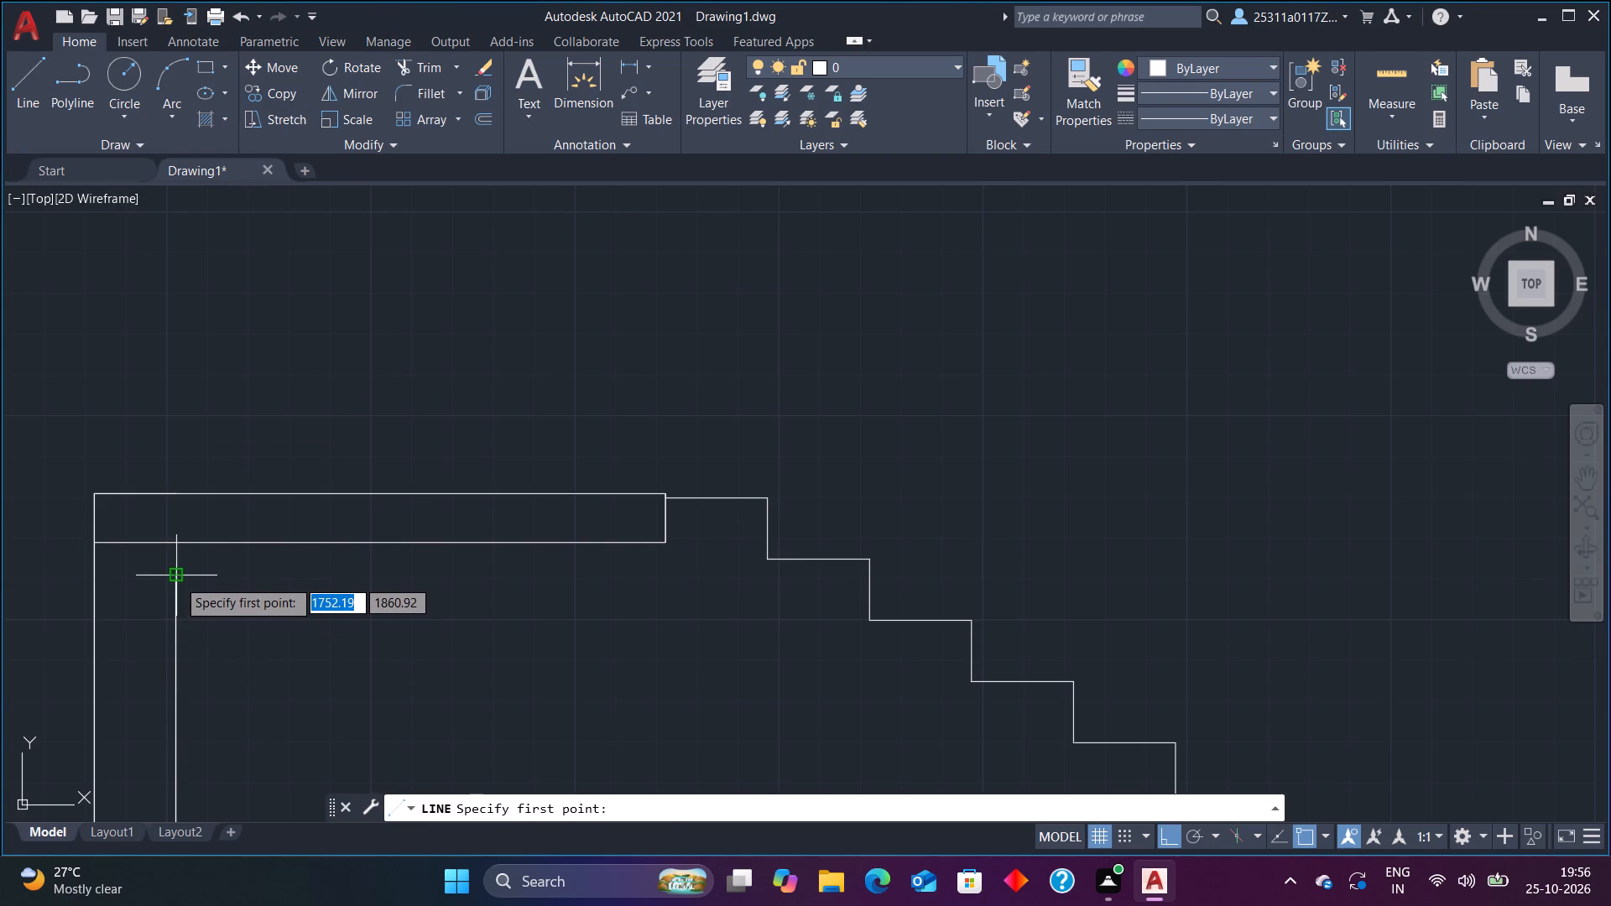
left_click(177, 579)
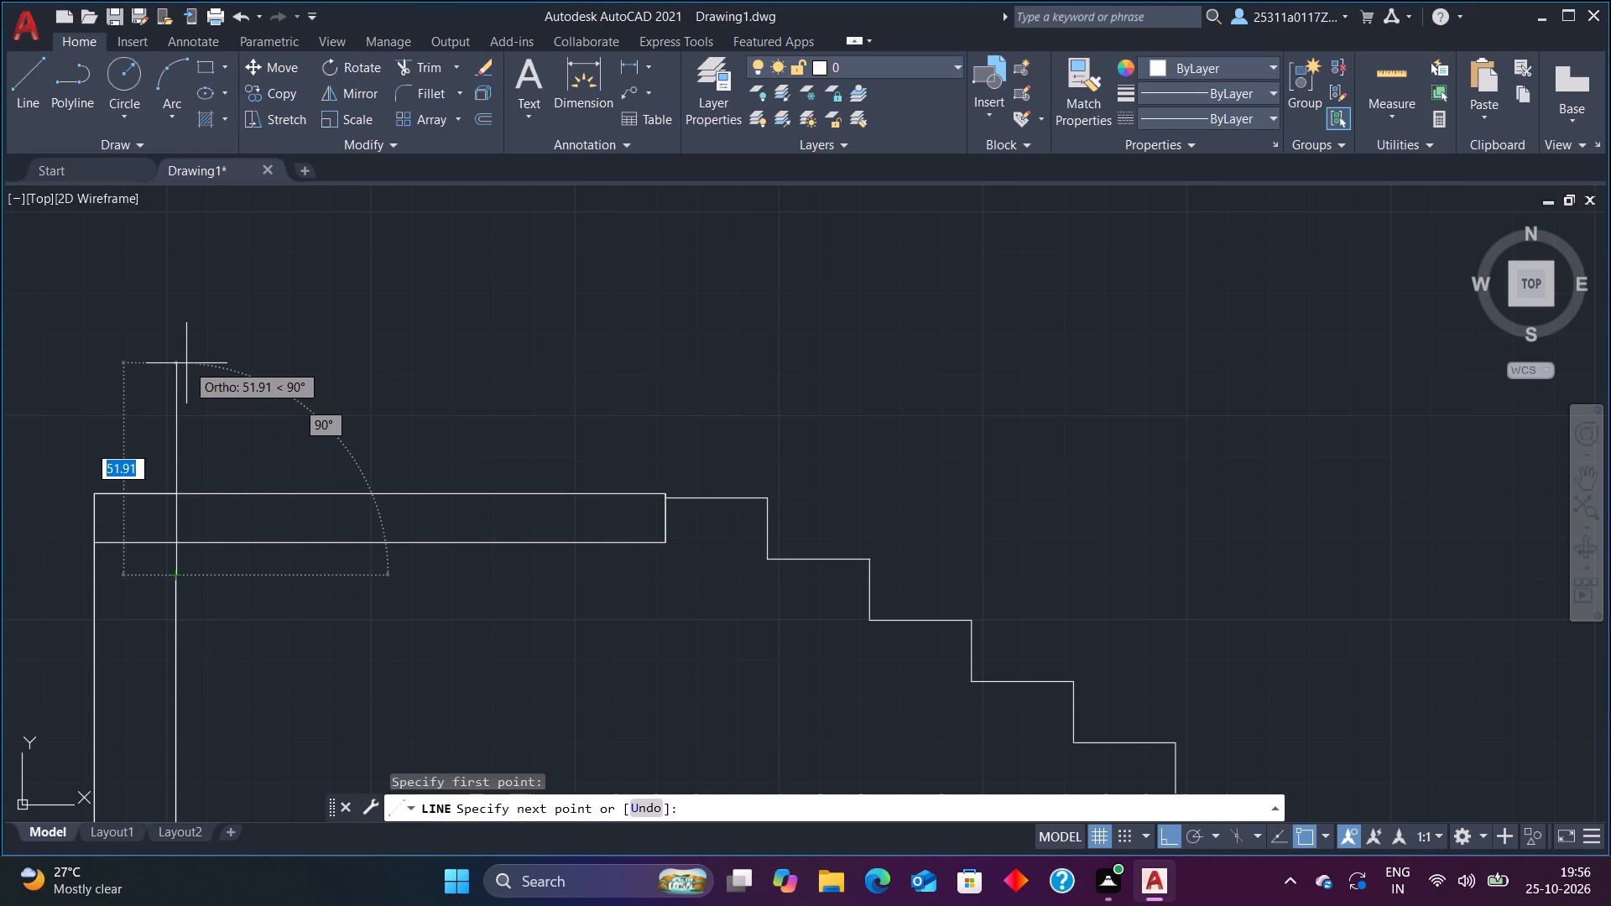
left_click(186, 363)
key("Escape")
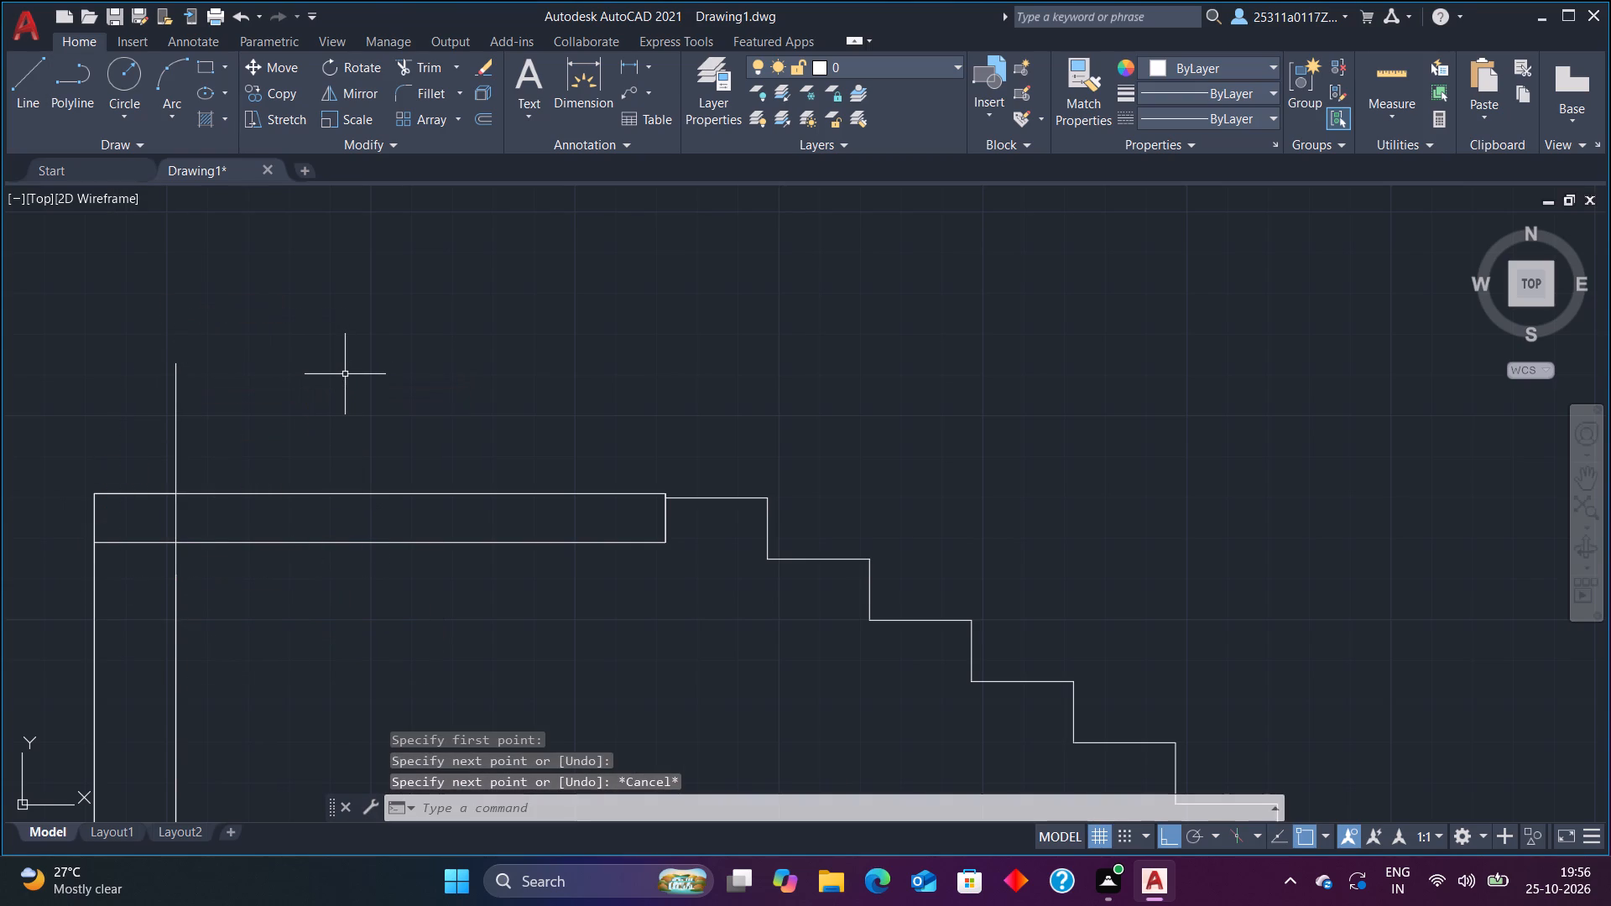
Trim the left wall's inner-face line where it passes through and above the top slab.
type("tr")
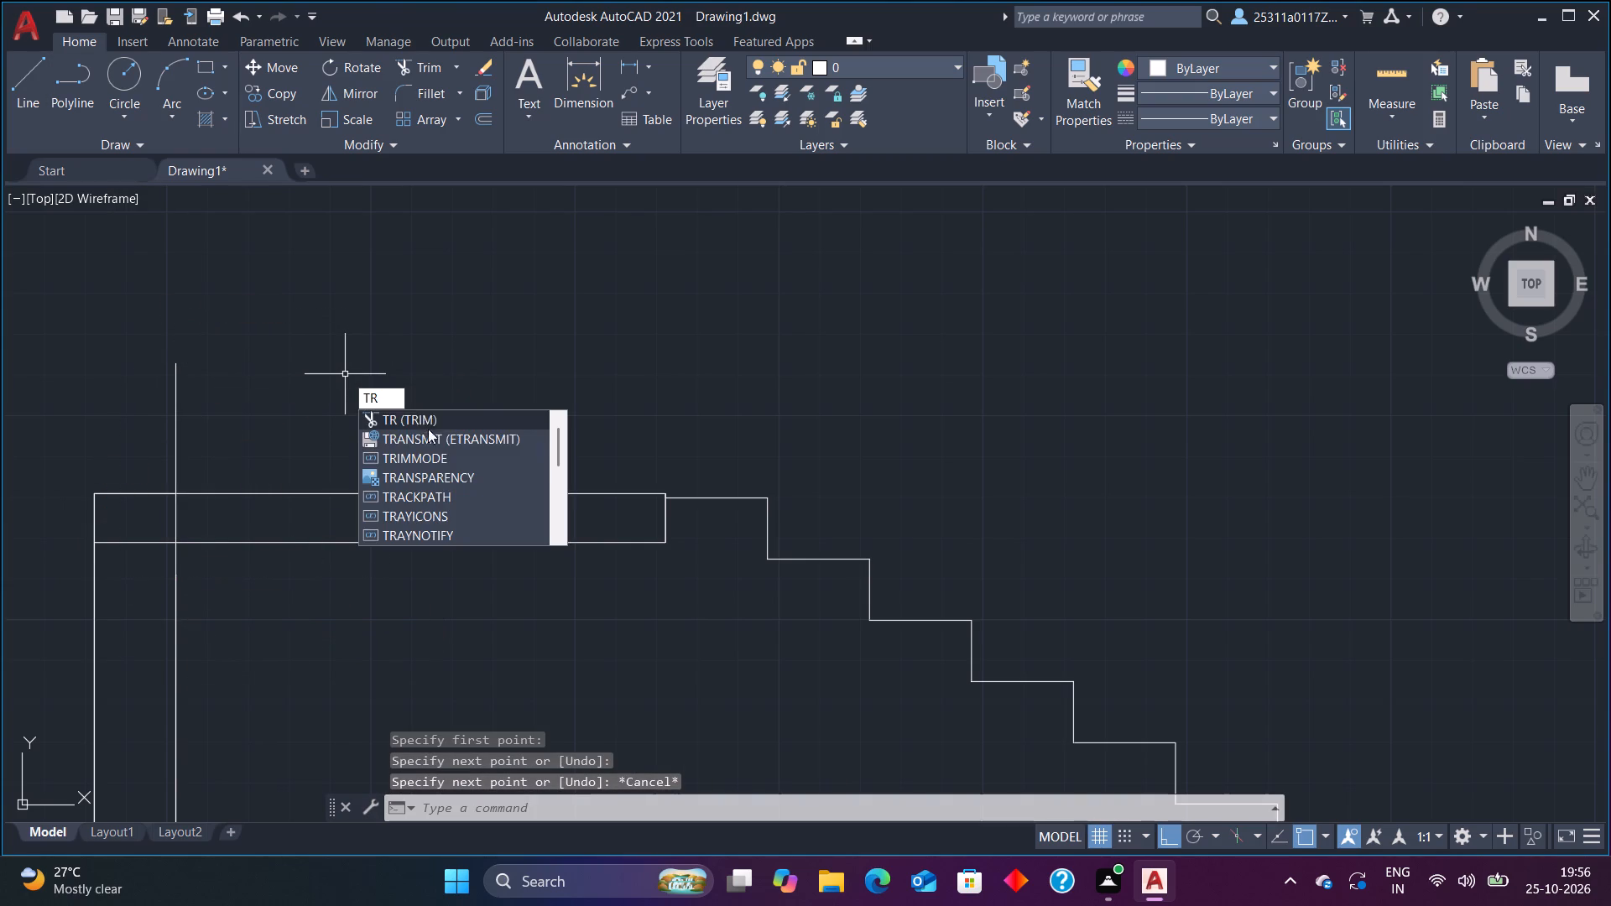
left_click(435, 421)
left_click(176, 423)
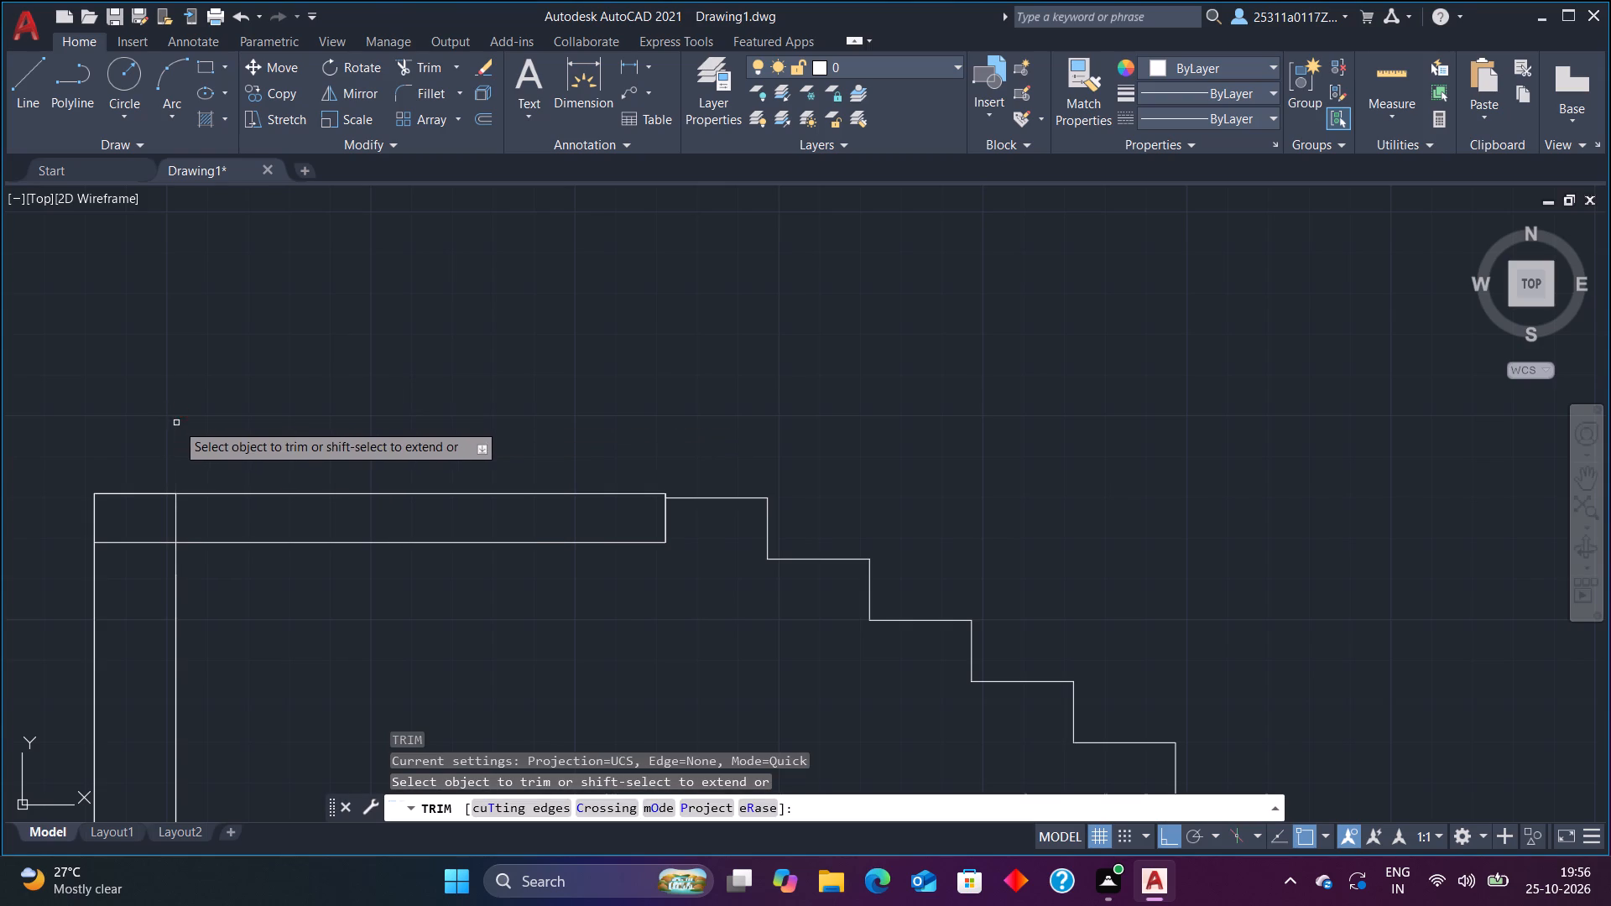
left_click(175, 521)
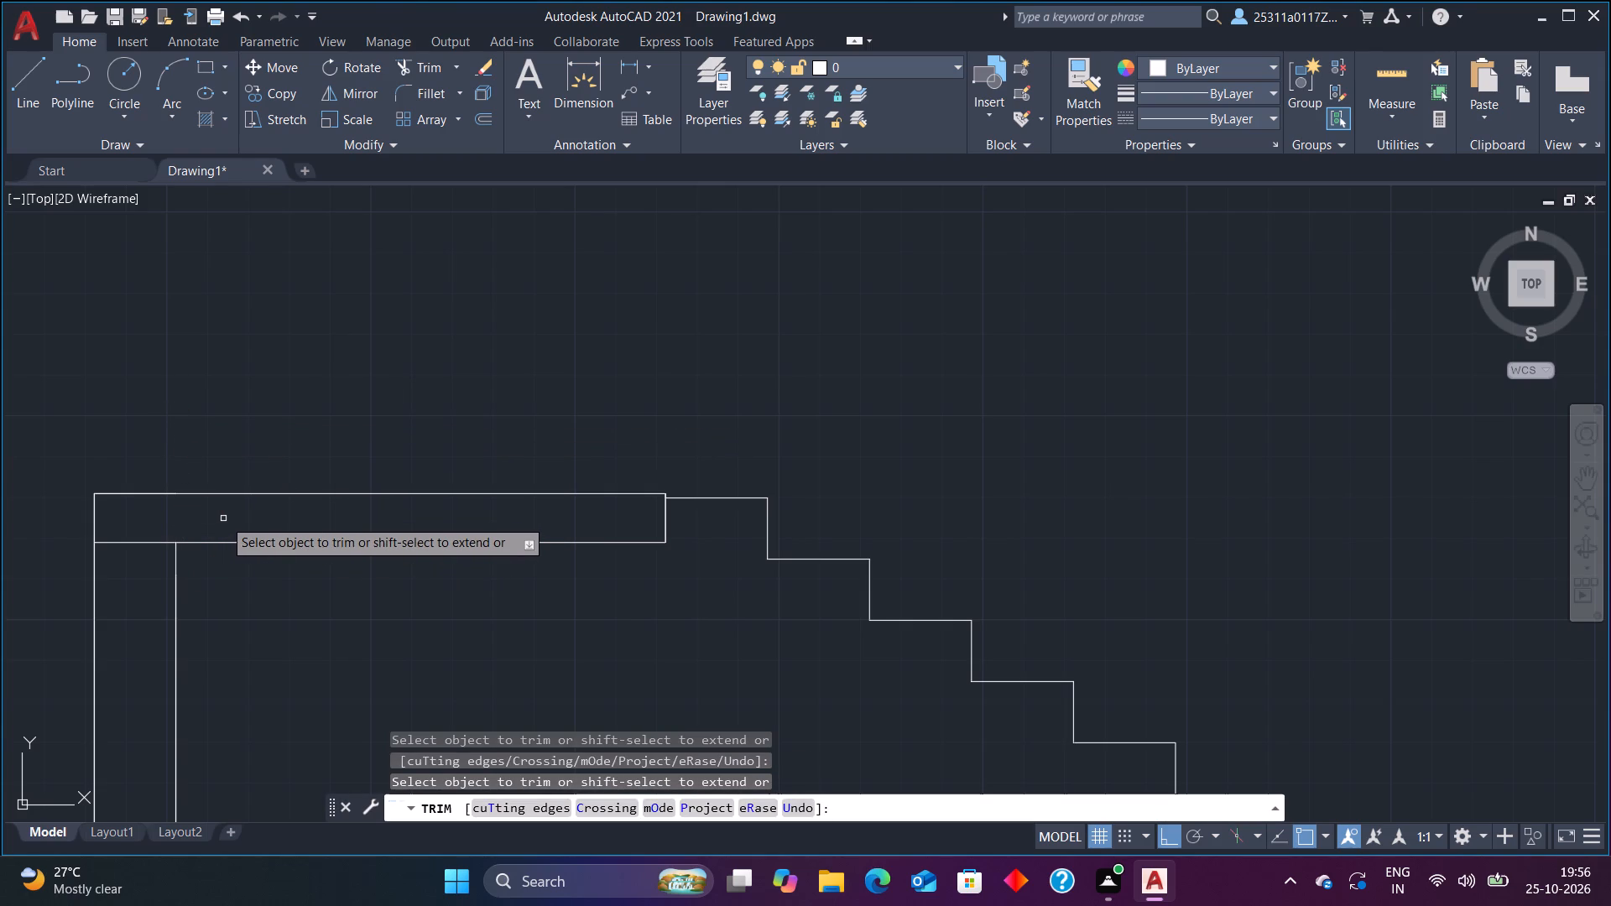
key("Escape")
Erase all treads and risers of the upper flight between the top slab and the mid landing.
scroll(315, 494, "down", 5)
scroll(643, 521, "up", 2)
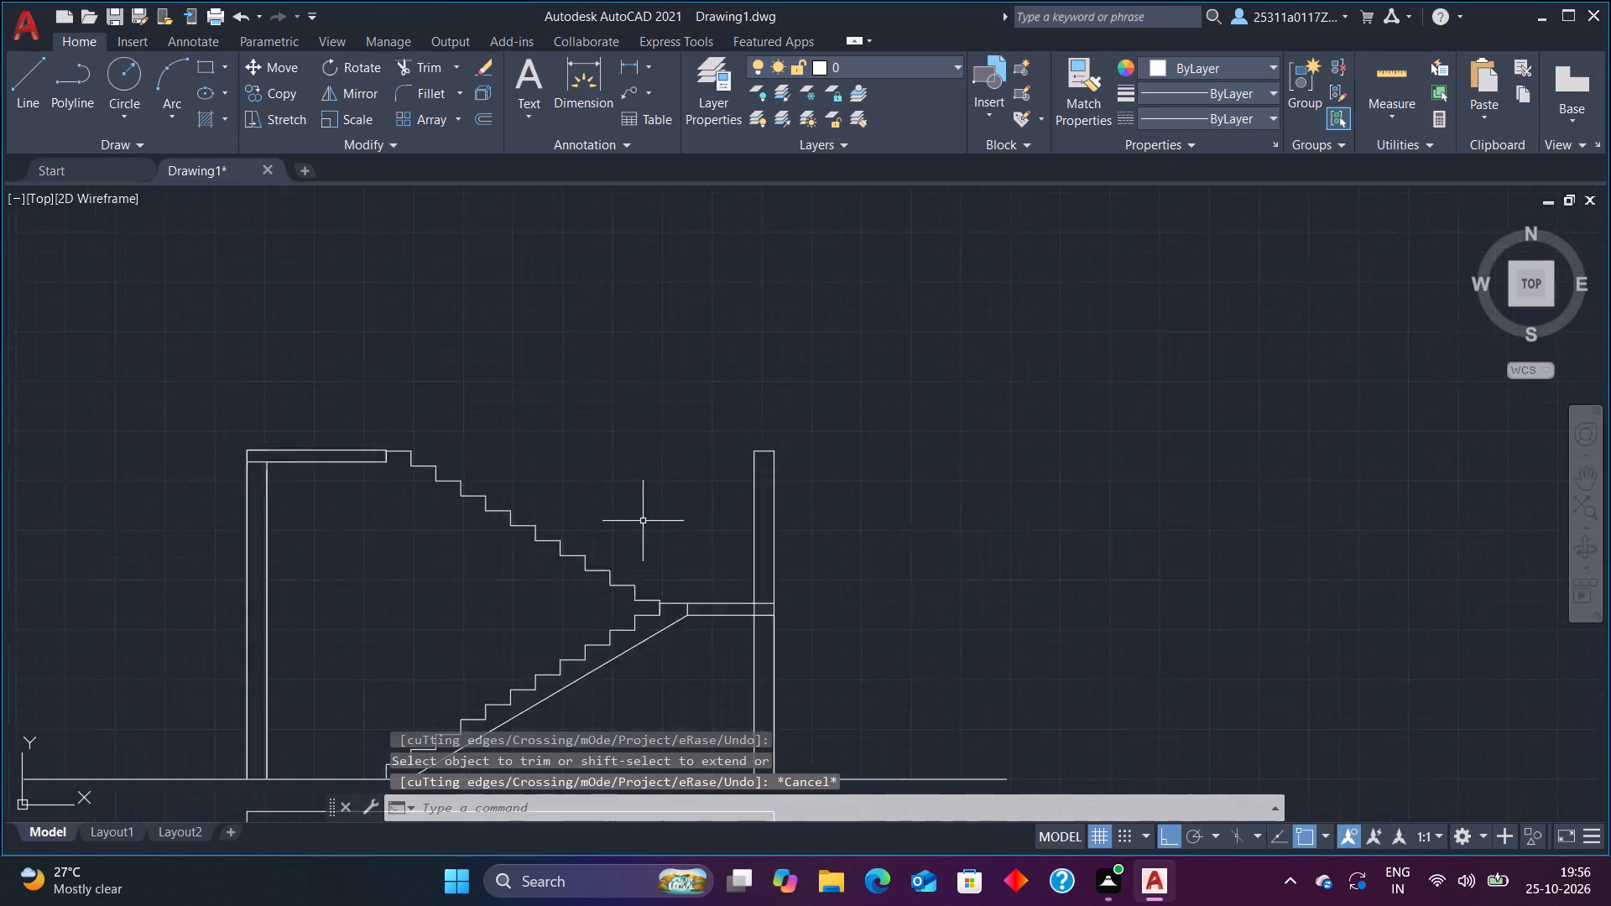
scroll(643, 522, "up", 2)
scroll(618, 568, "down", 3)
scroll(534, 622, "up", 2)
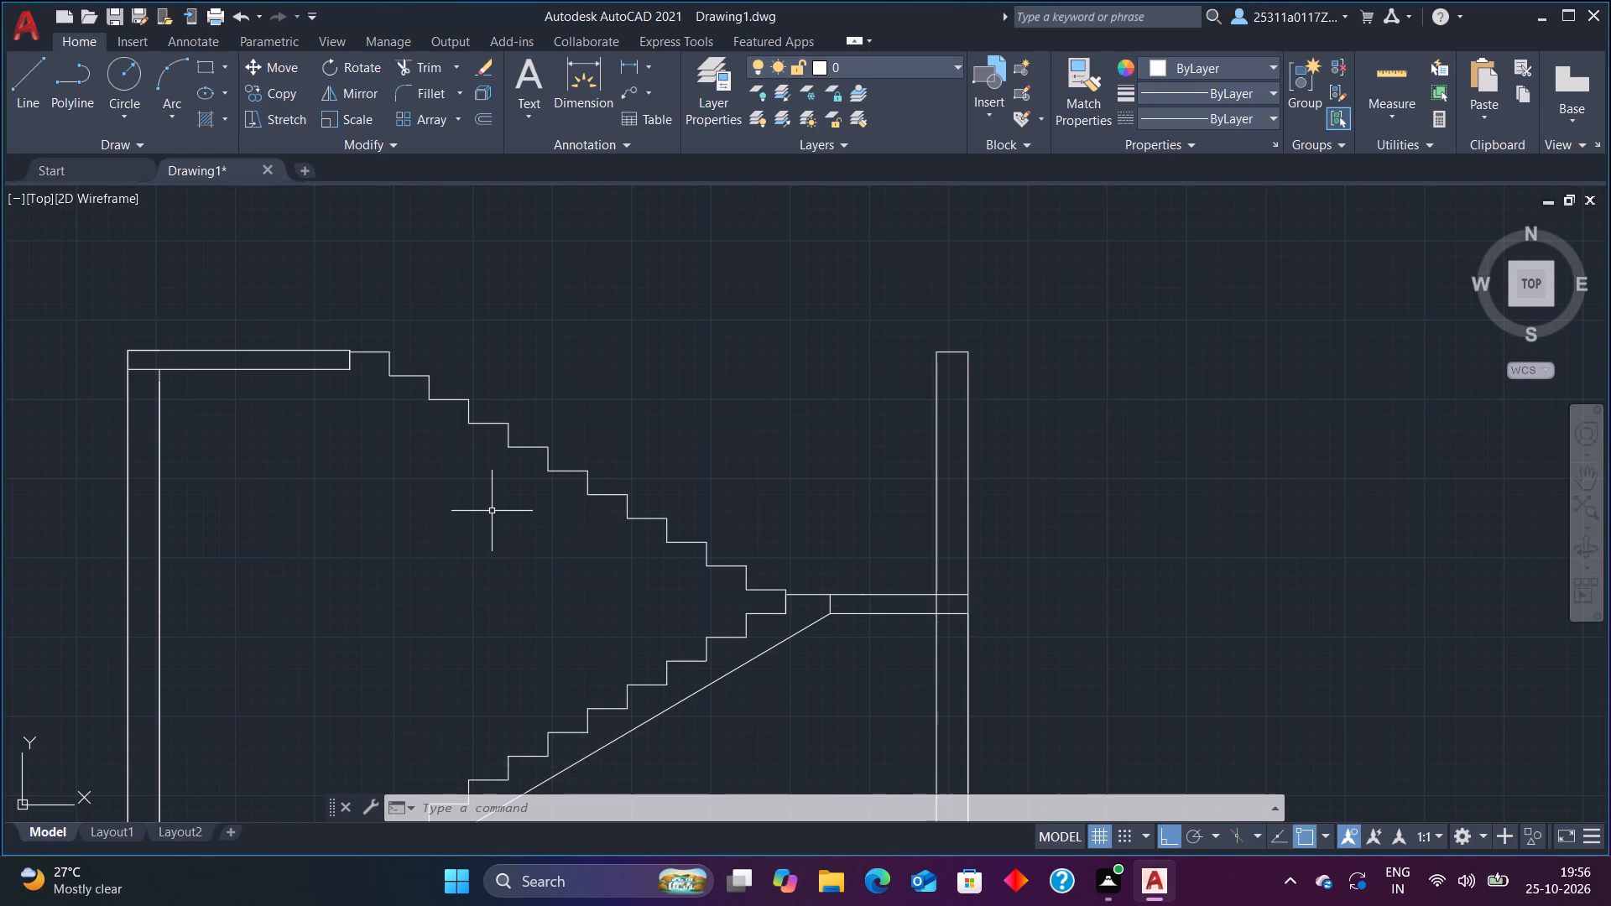
scroll(392, 401, "up", 2)
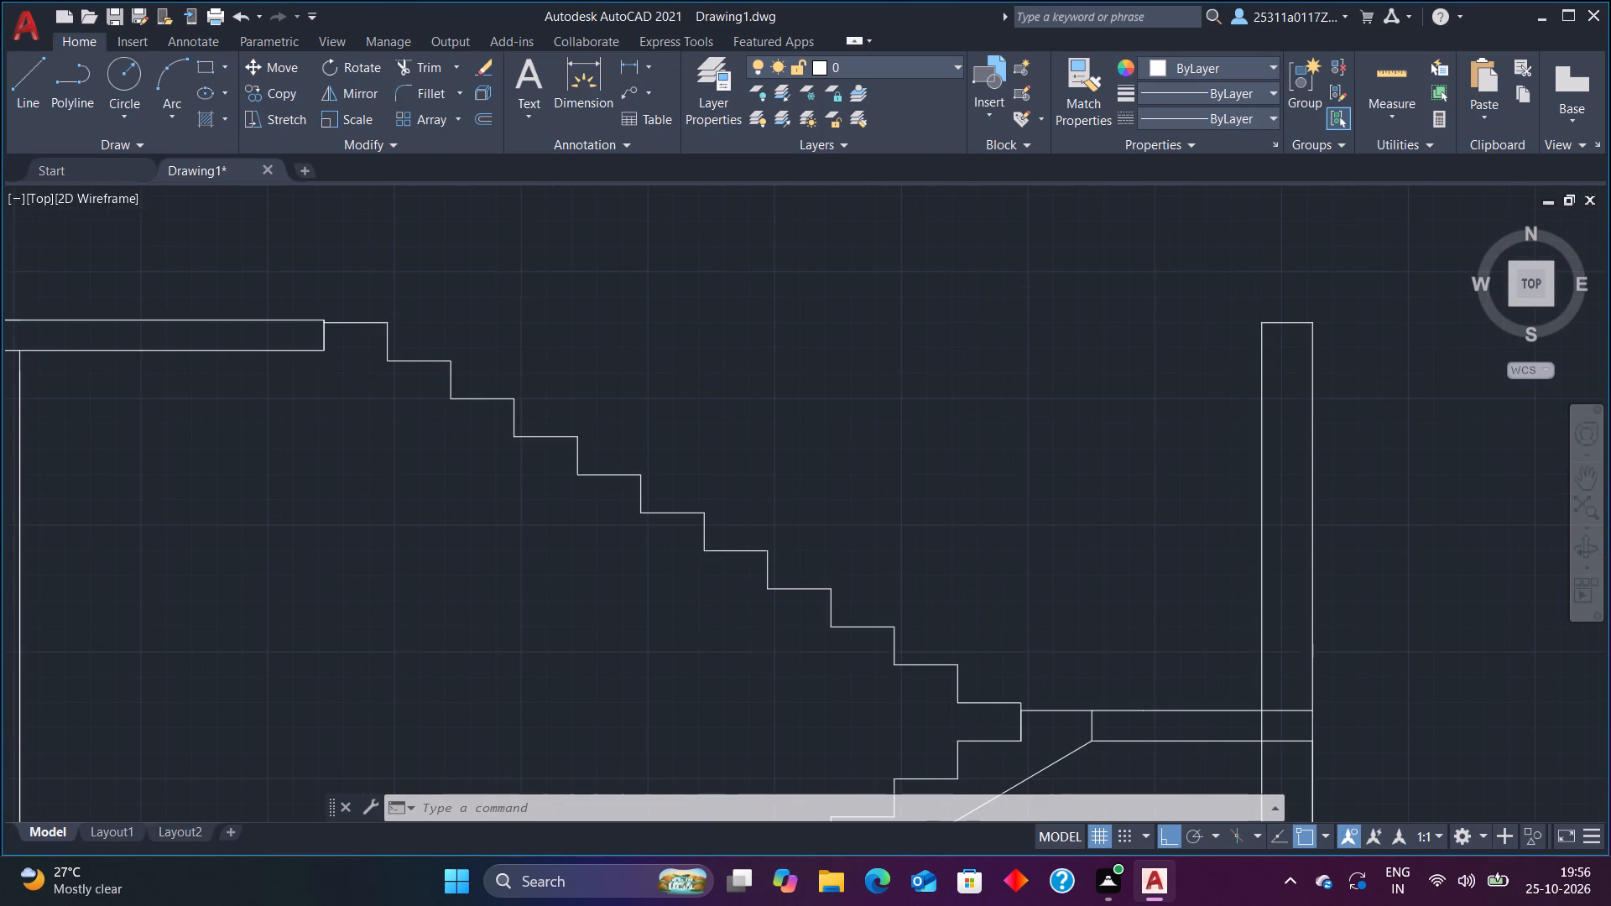
scroll(386, 283, "down", 2)
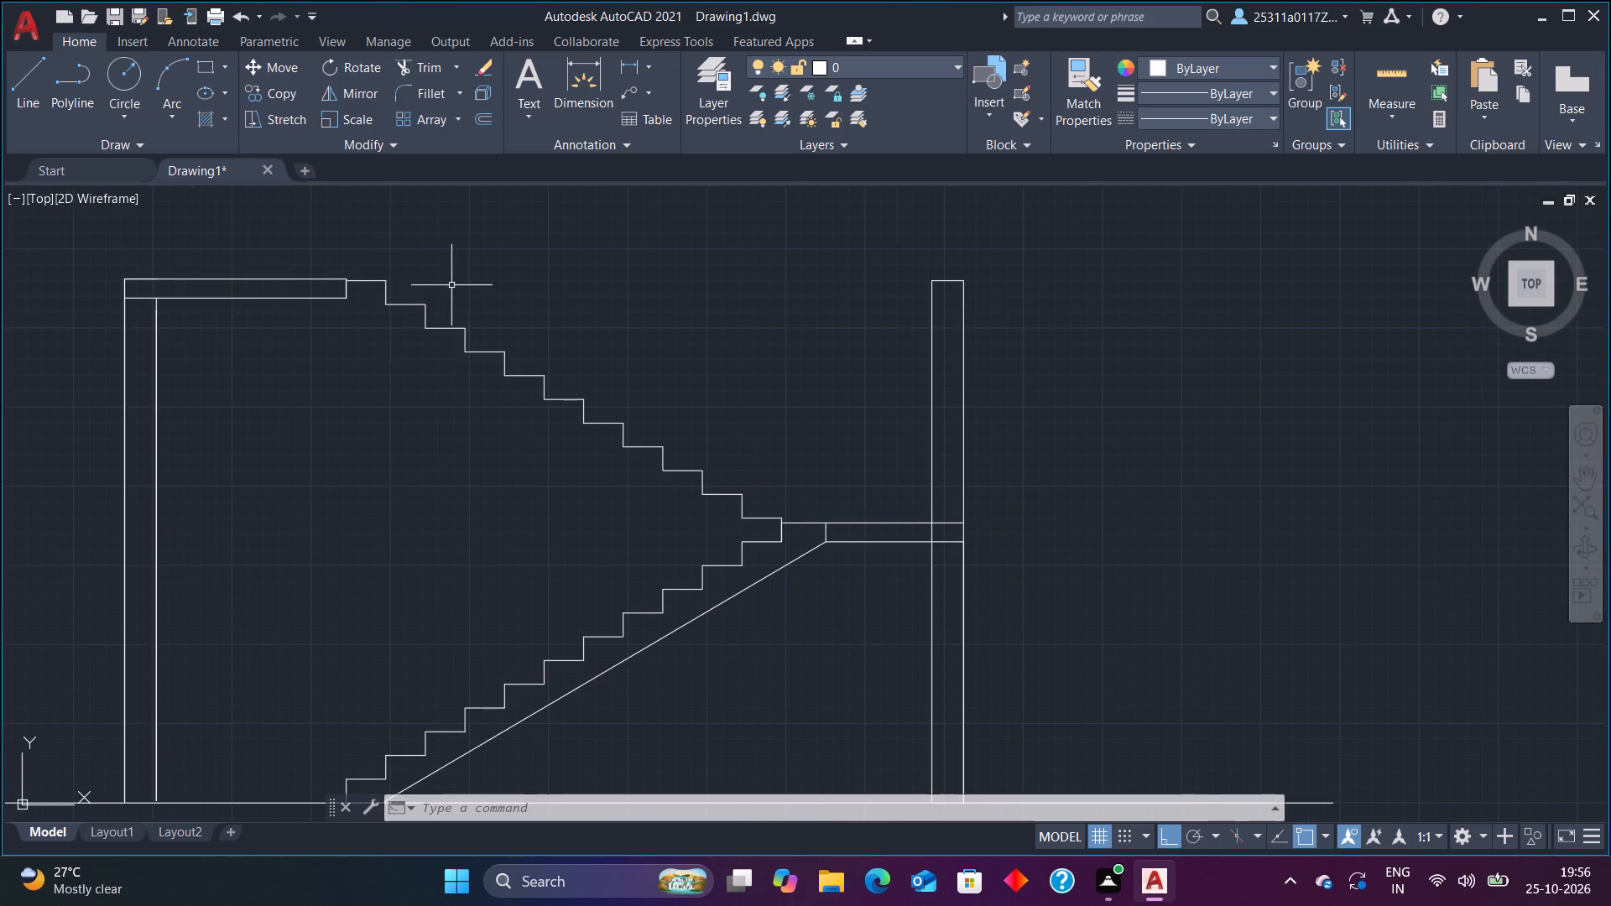
left_click_drag(452, 283, 686, 428)
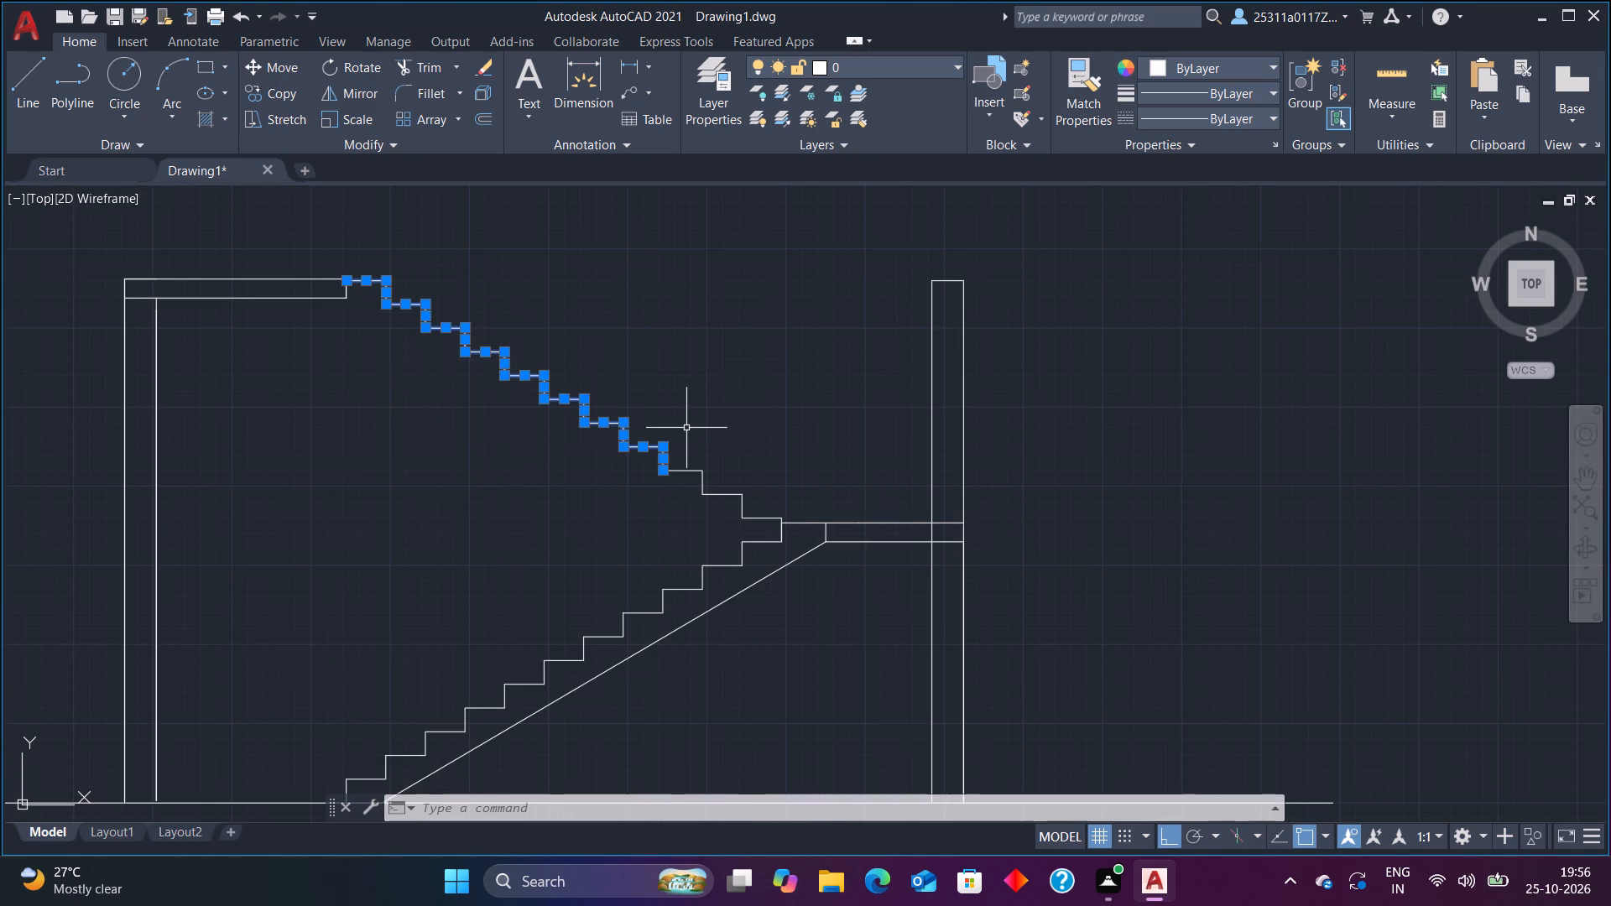
key("Delete")
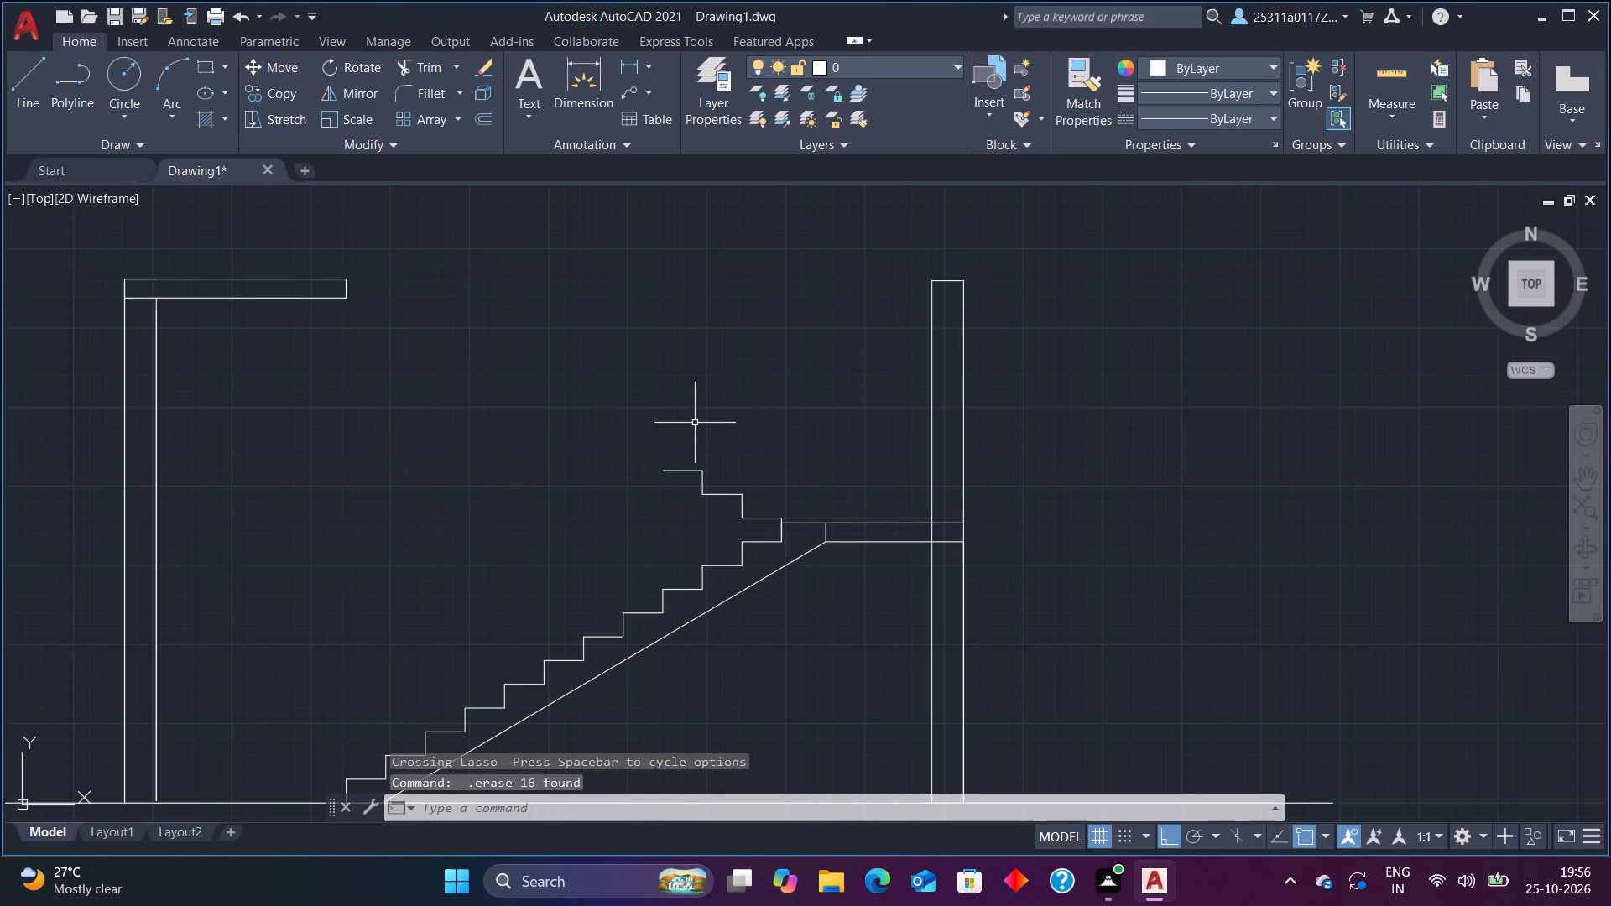
left_click_drag(695, 423, 769, 522)
key("Delete")
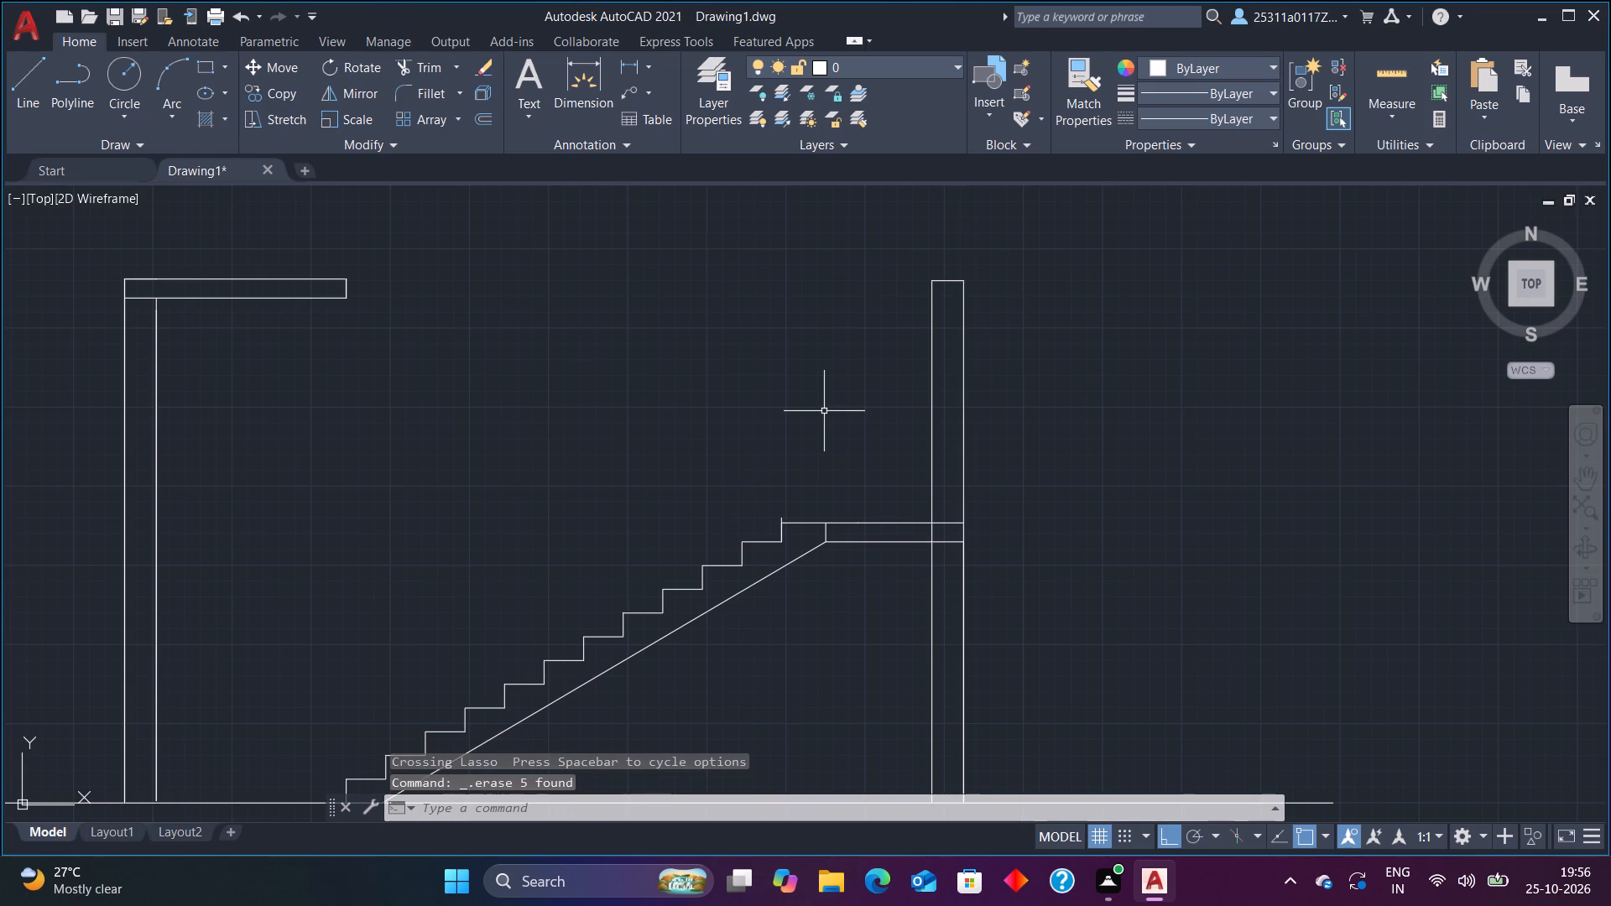
Trim the short vertical stub projecting above the mid landing at the lower flight's topmost riser.
scroll(856, 529, "up", 4)
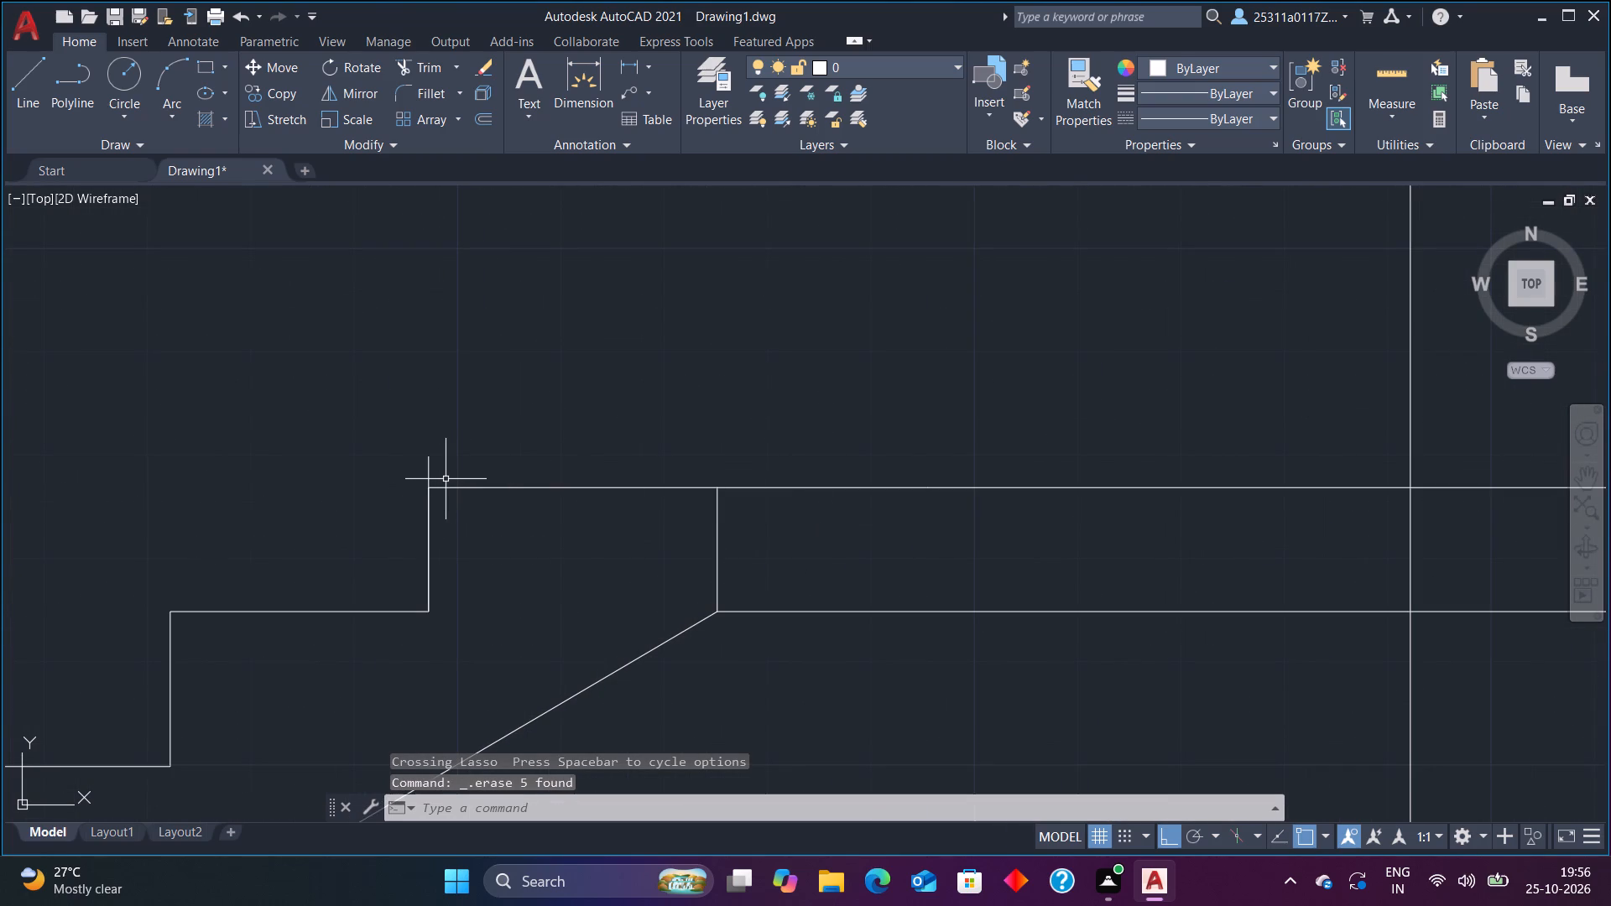
type("tr")
left_click(537, 521)
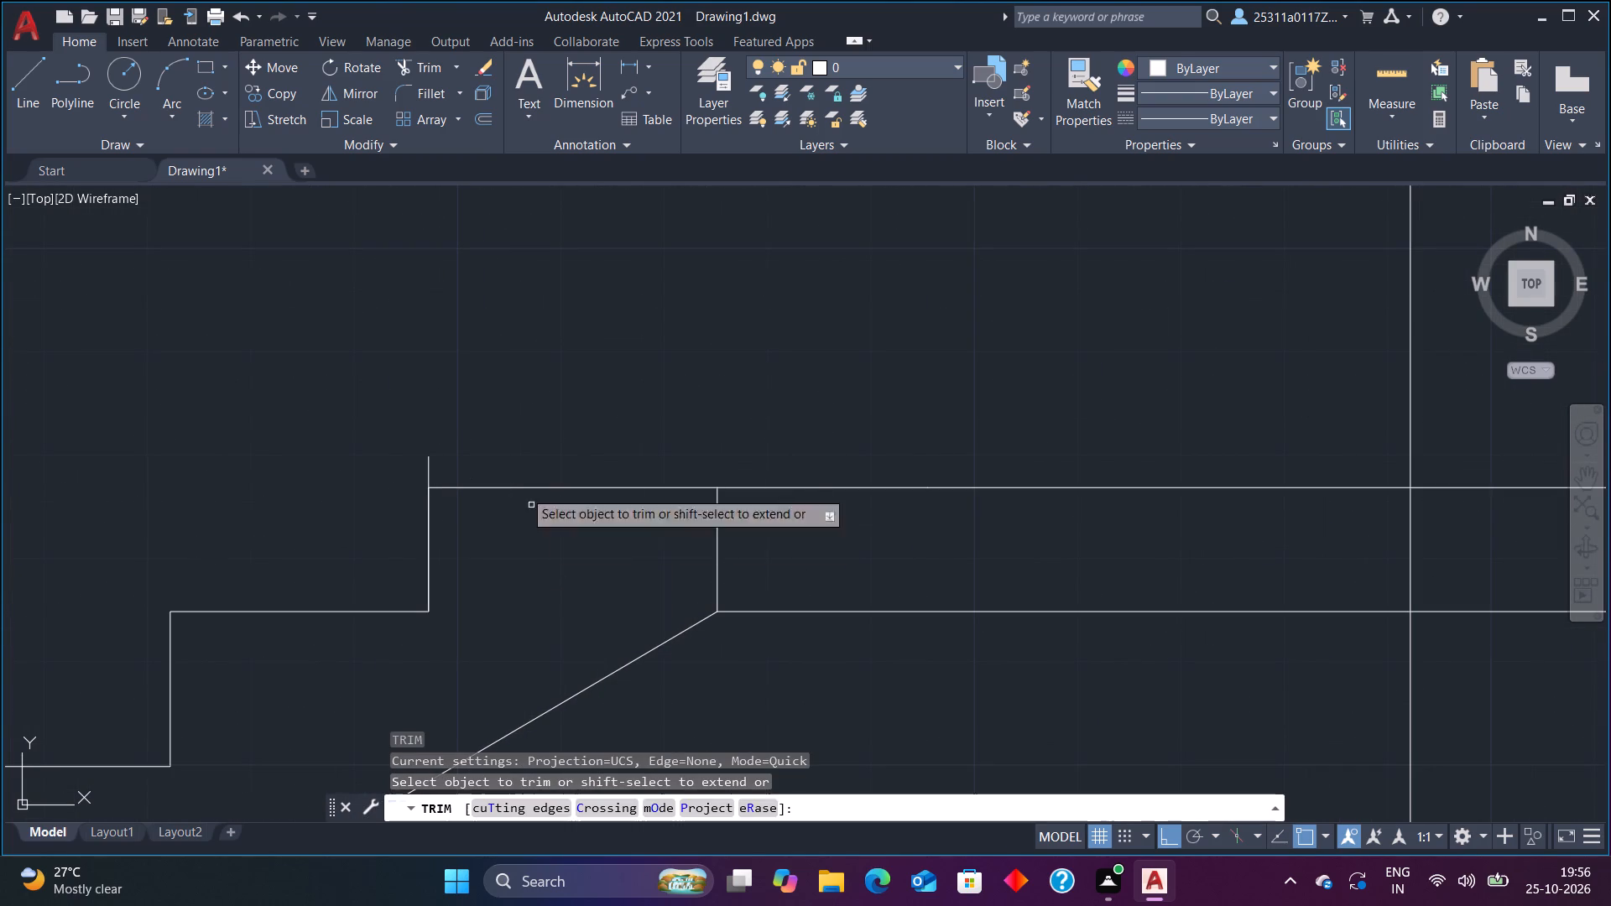
left_click(425, 469)
left_click(432, 463)
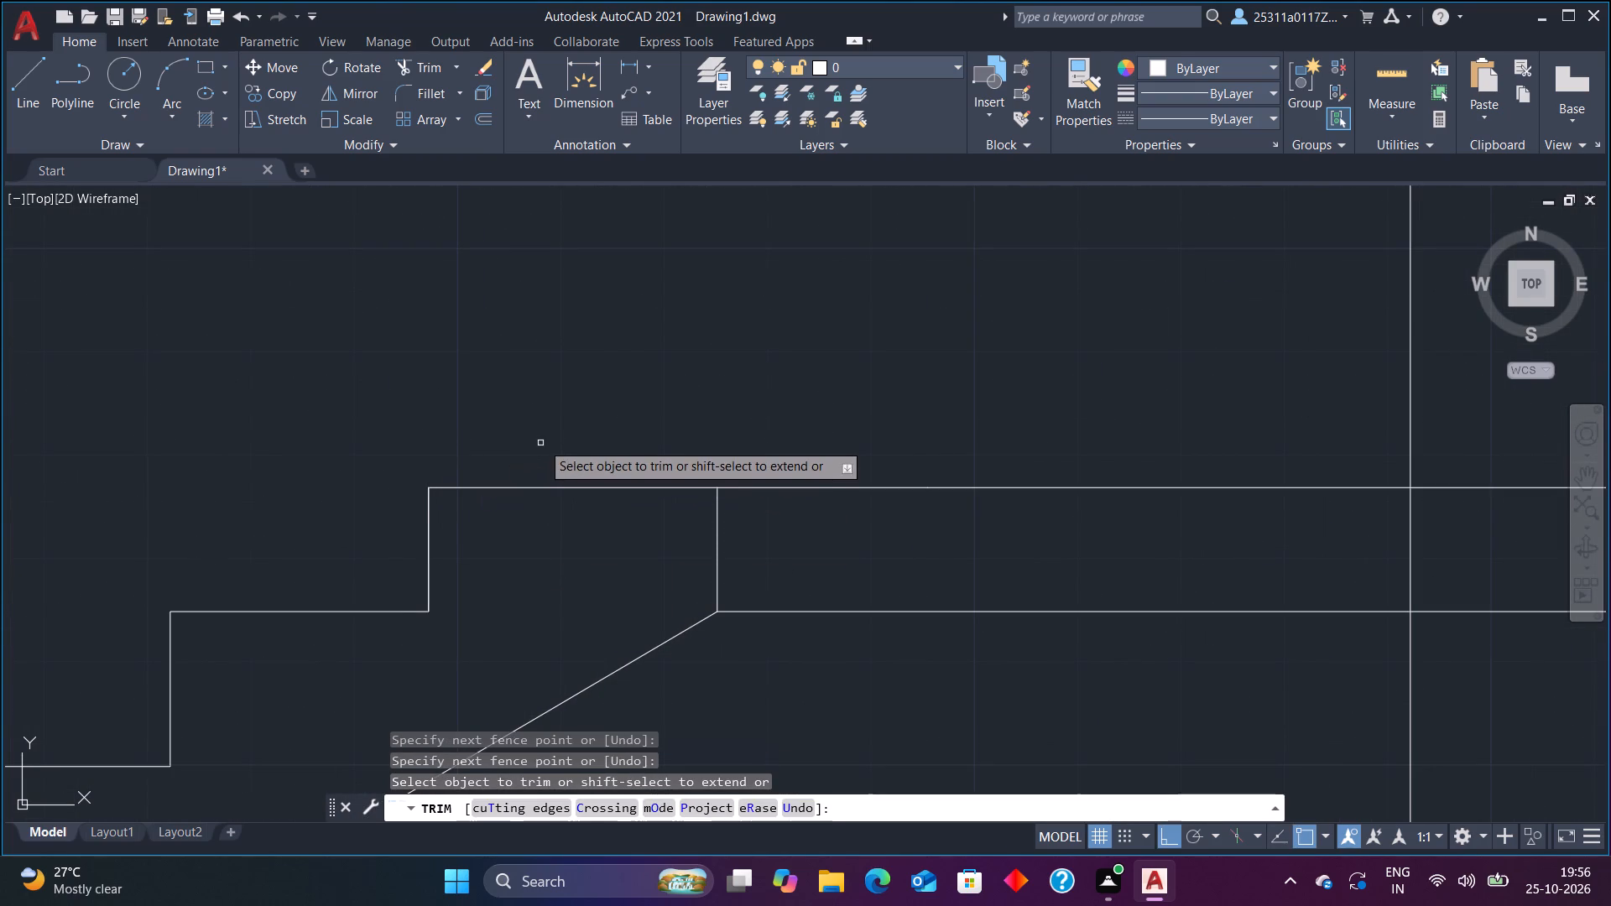
scroll(541, 439, "down", 3)
scroll(538, 435, "up", 3)
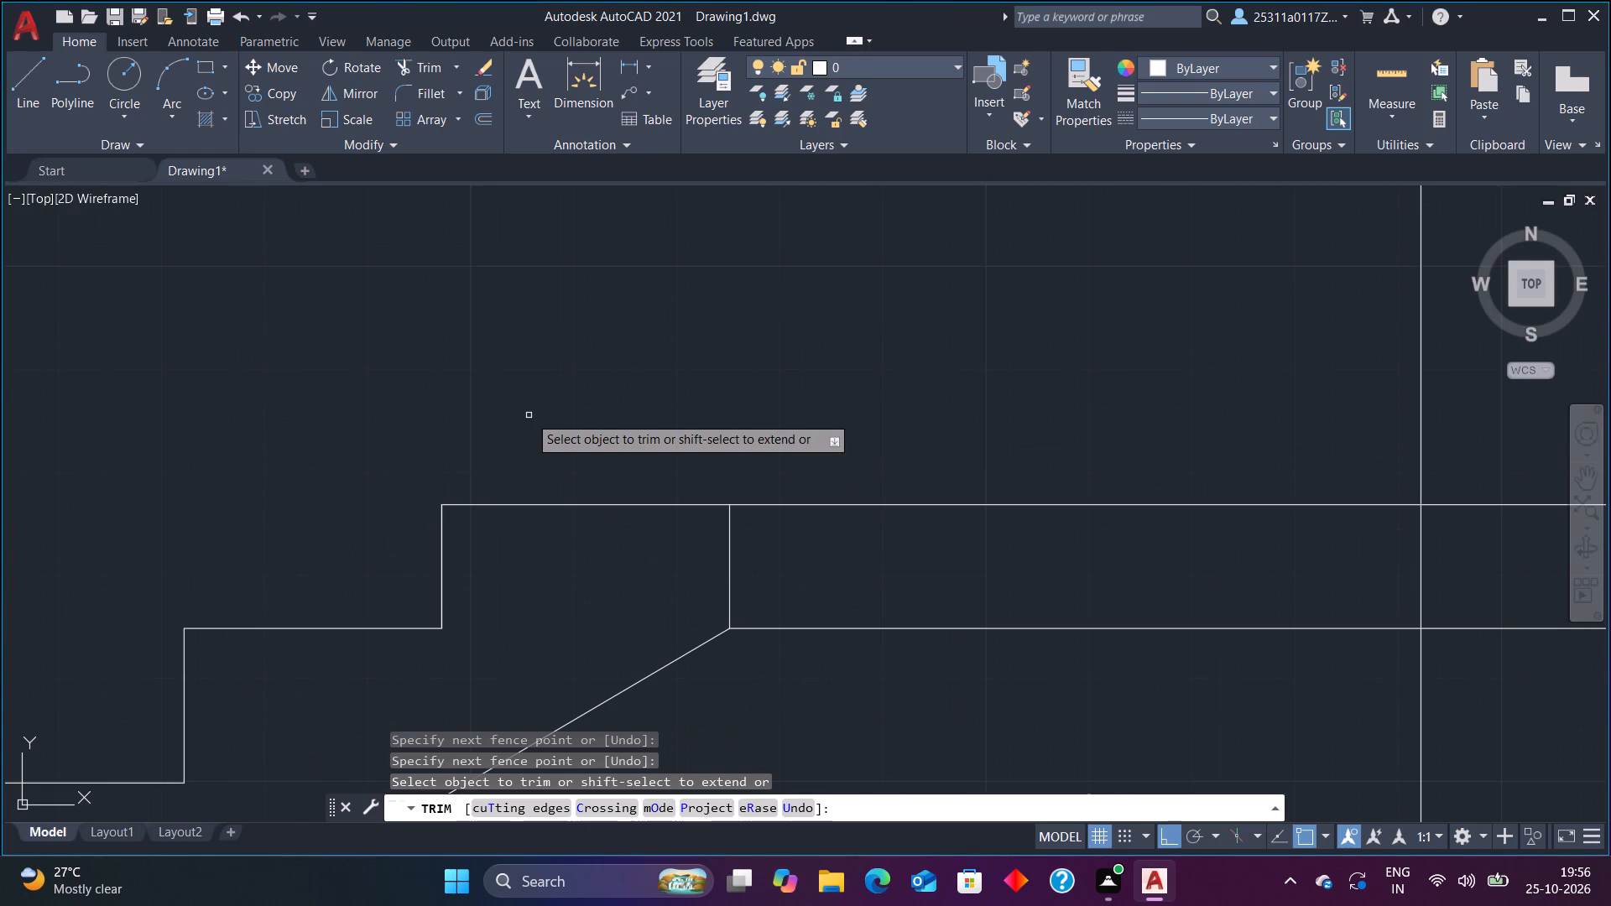
key("Escape")
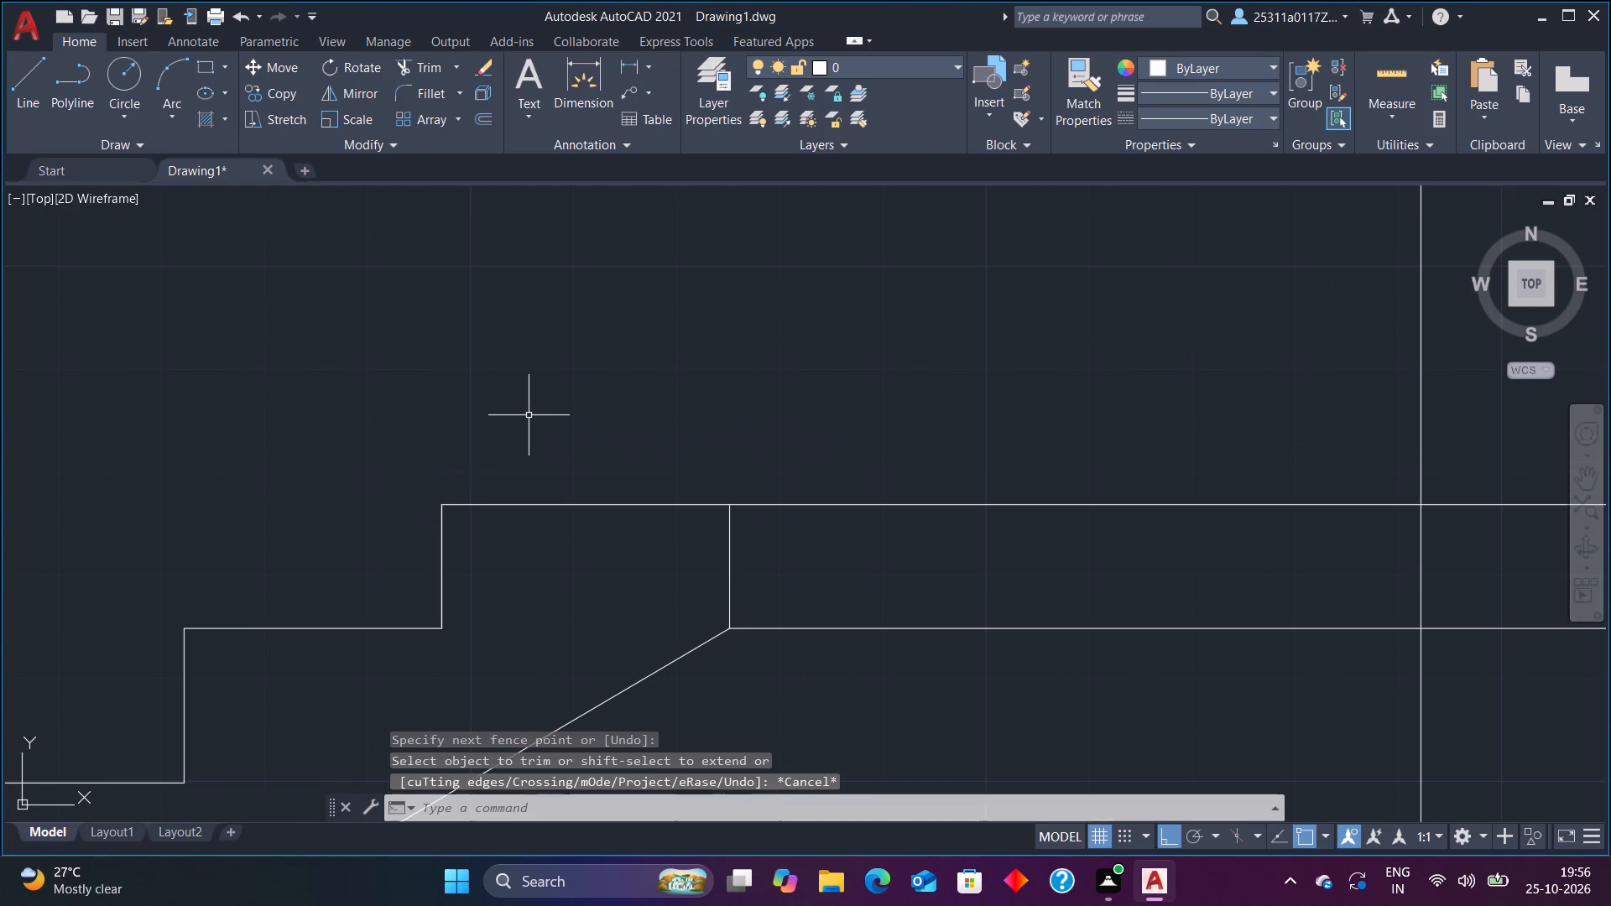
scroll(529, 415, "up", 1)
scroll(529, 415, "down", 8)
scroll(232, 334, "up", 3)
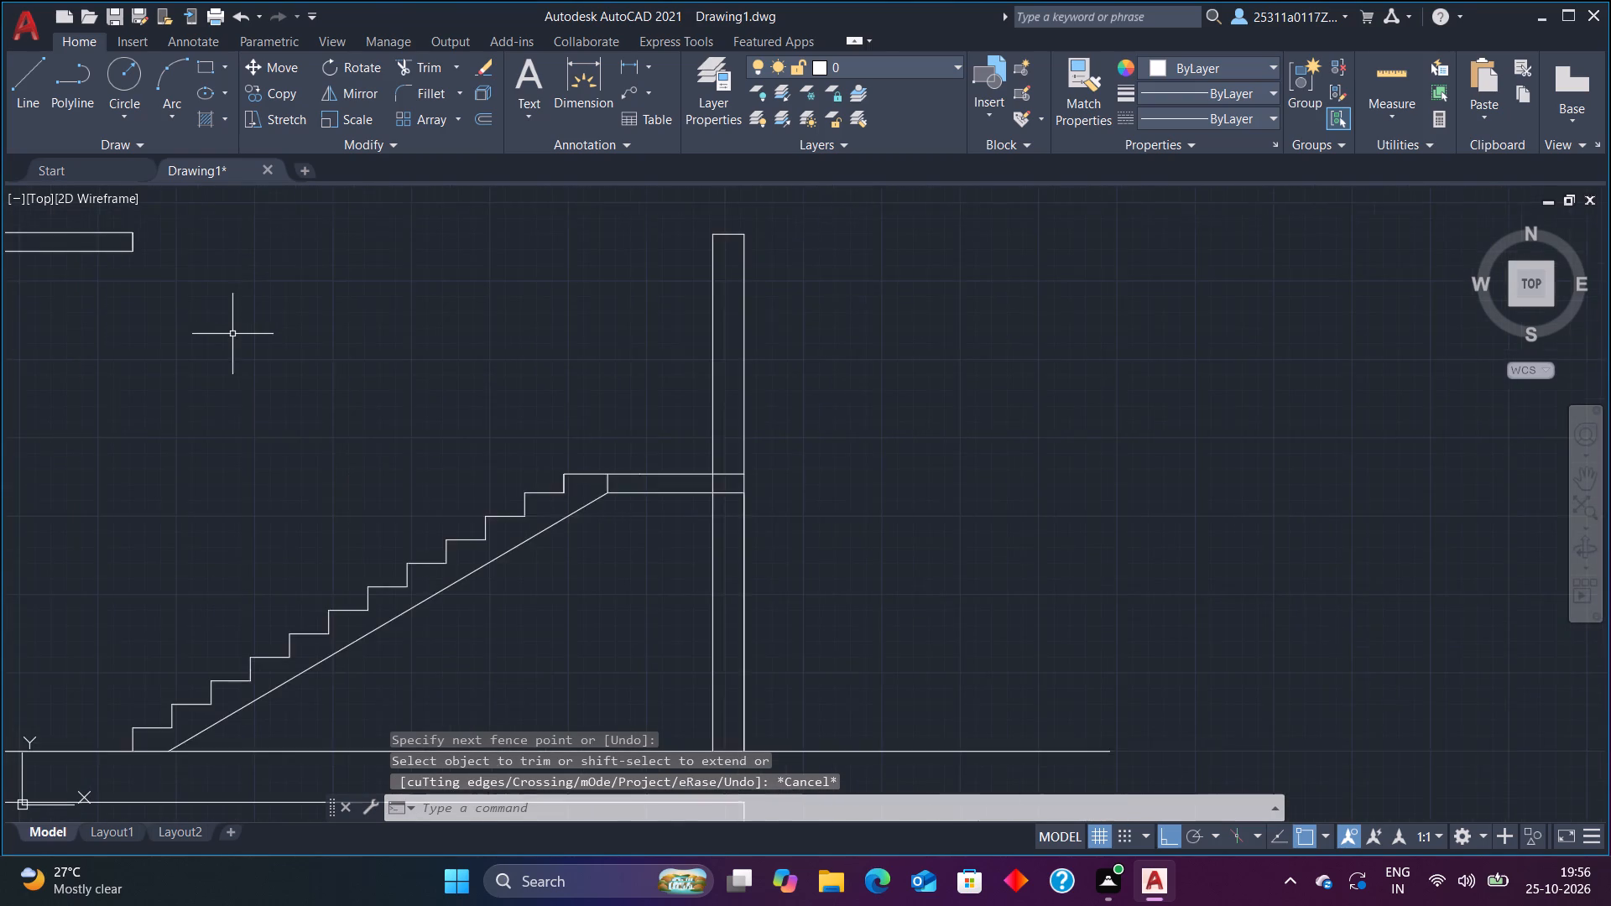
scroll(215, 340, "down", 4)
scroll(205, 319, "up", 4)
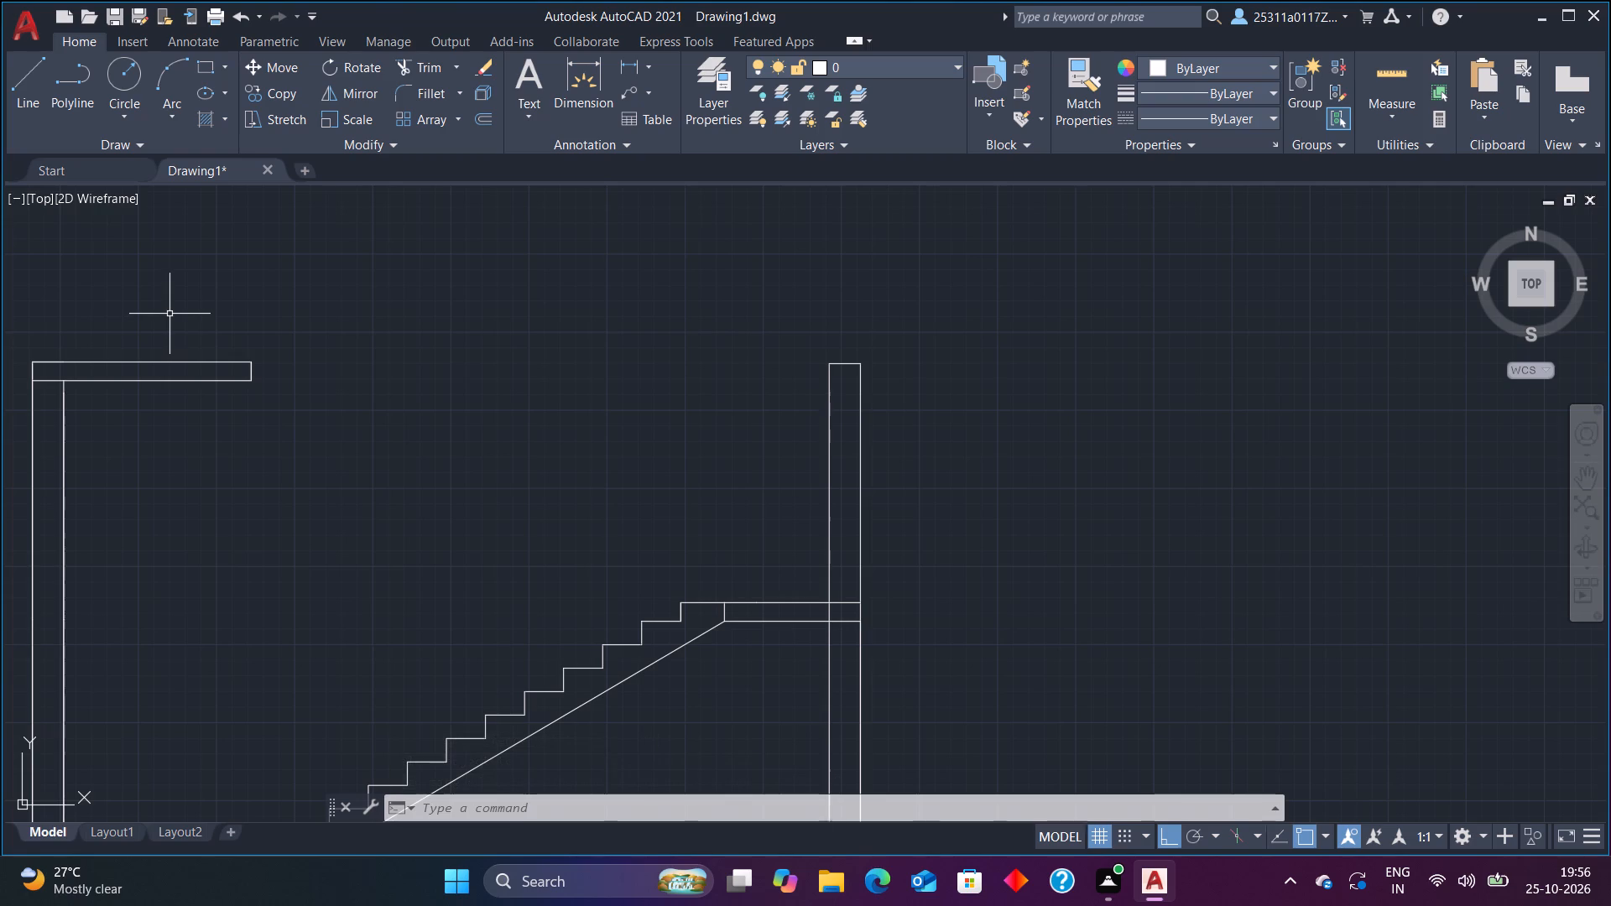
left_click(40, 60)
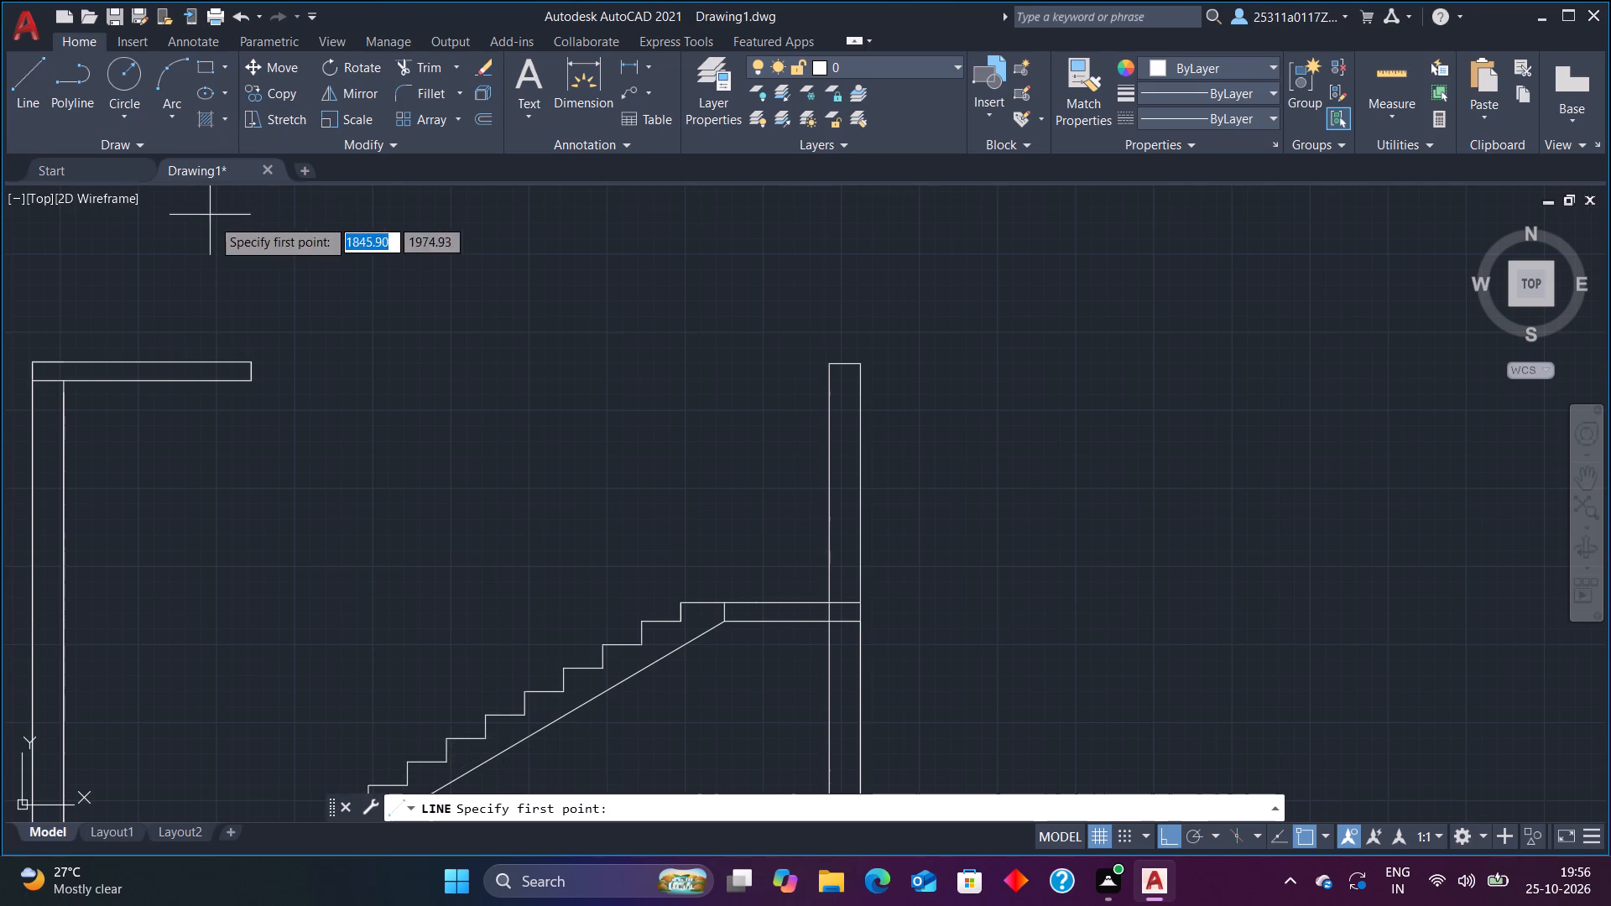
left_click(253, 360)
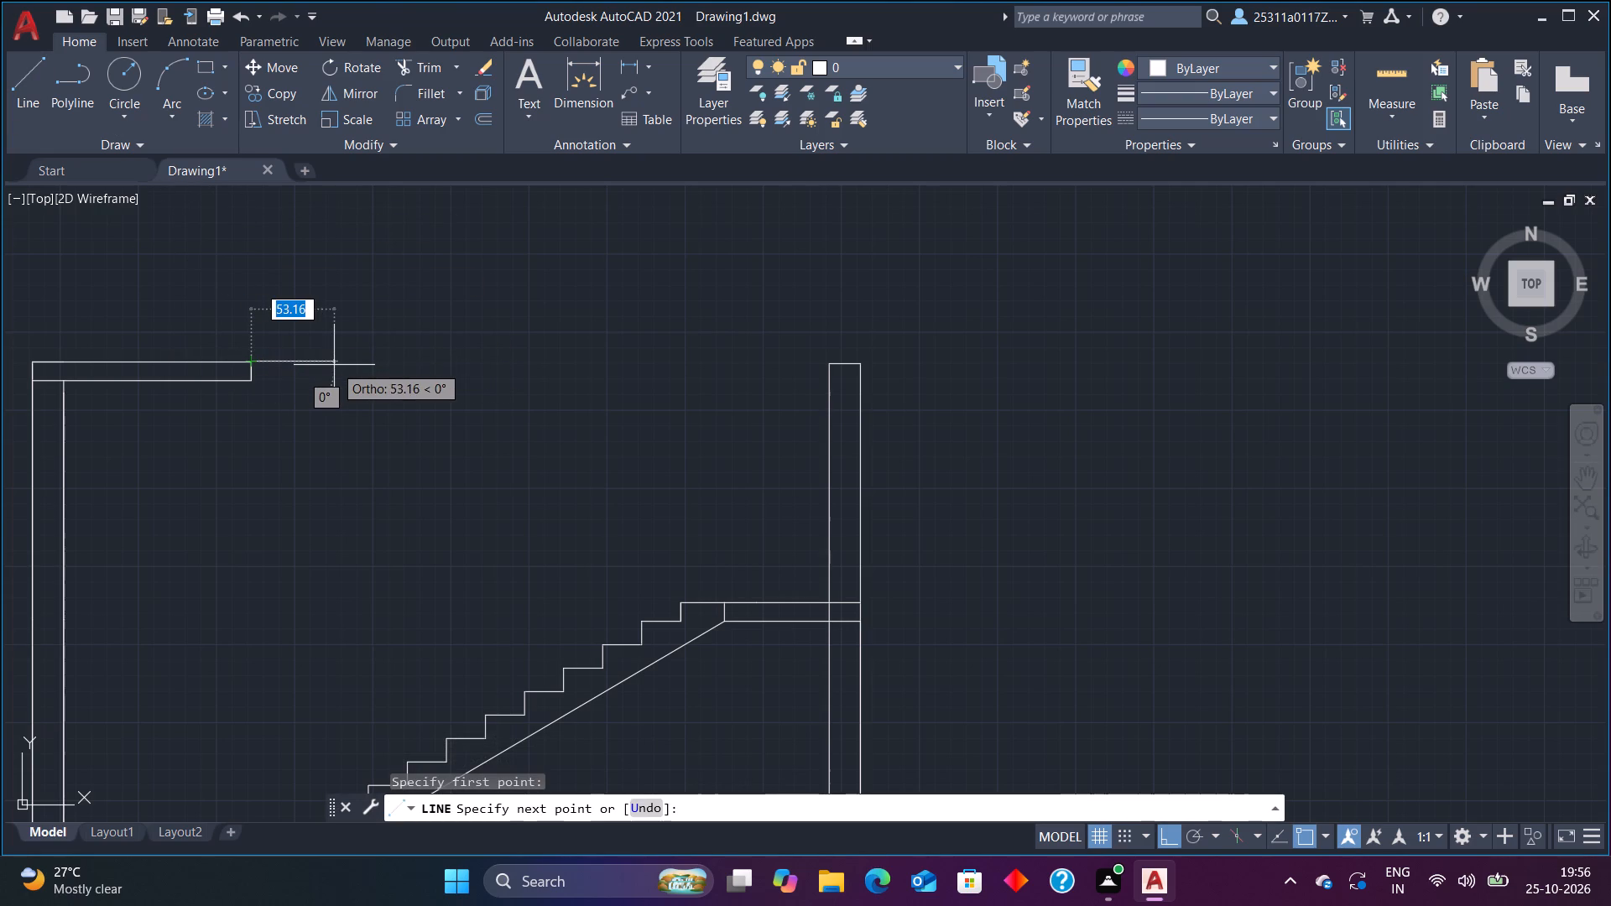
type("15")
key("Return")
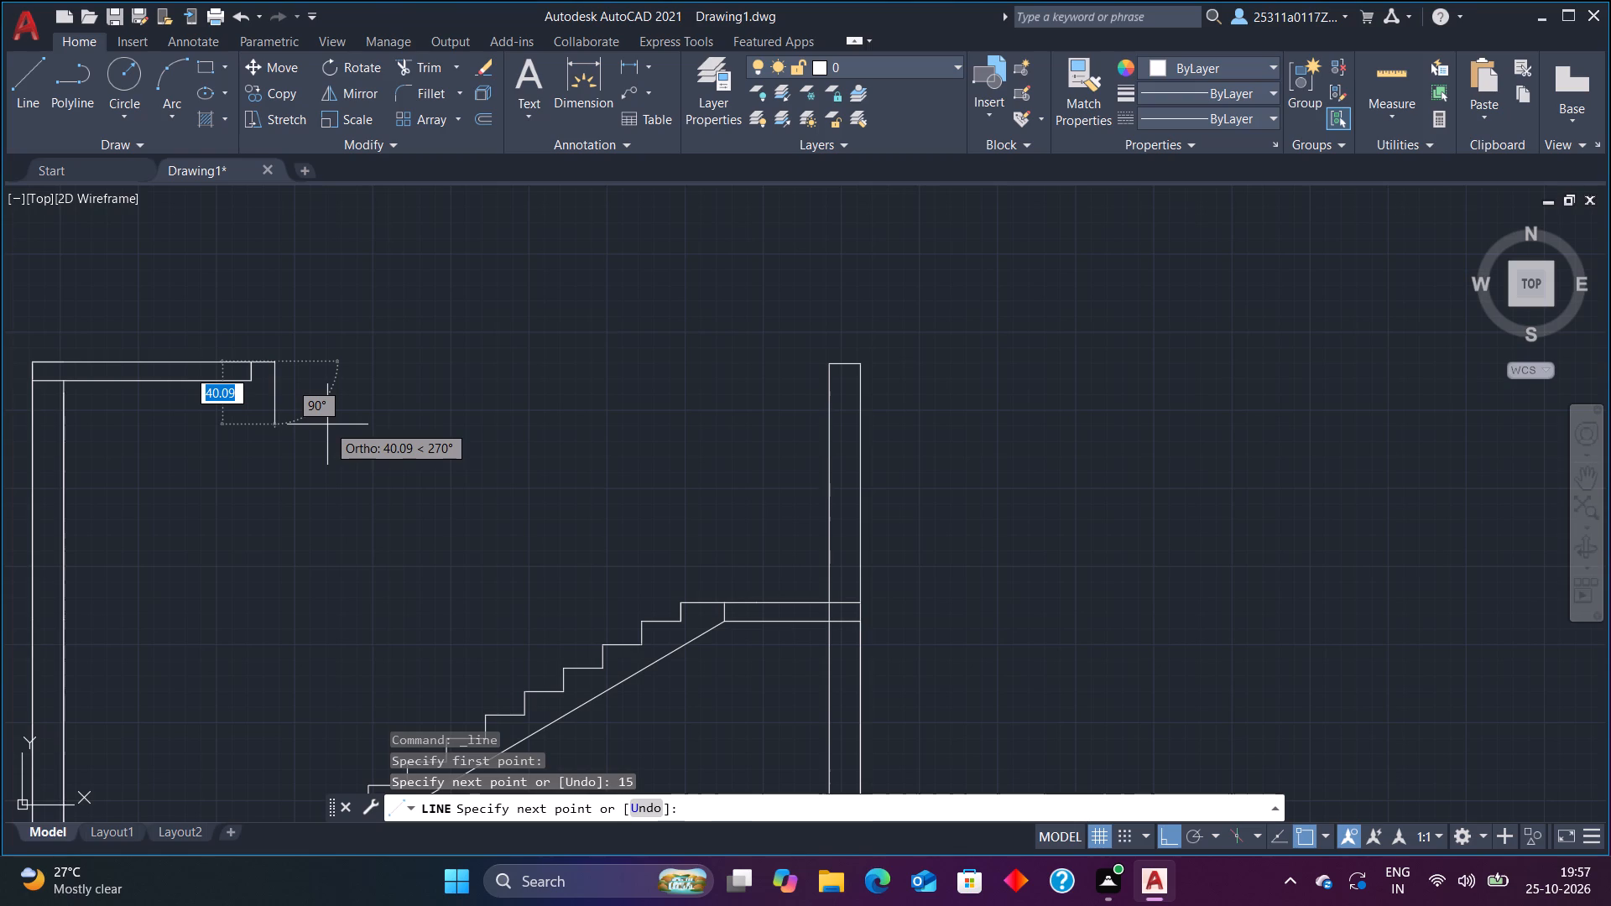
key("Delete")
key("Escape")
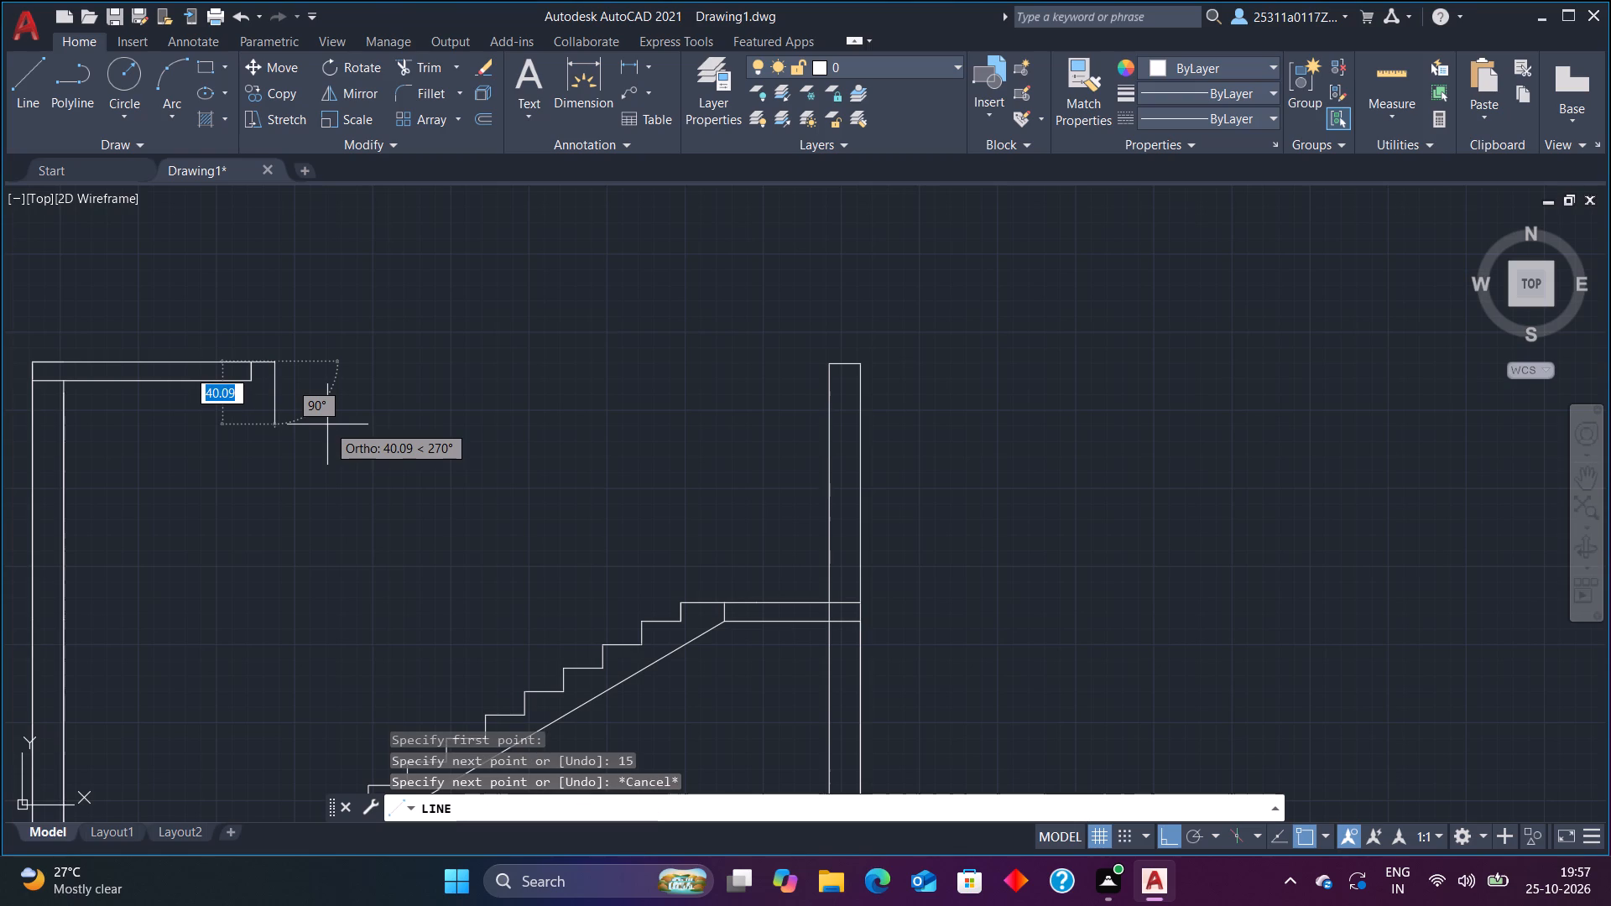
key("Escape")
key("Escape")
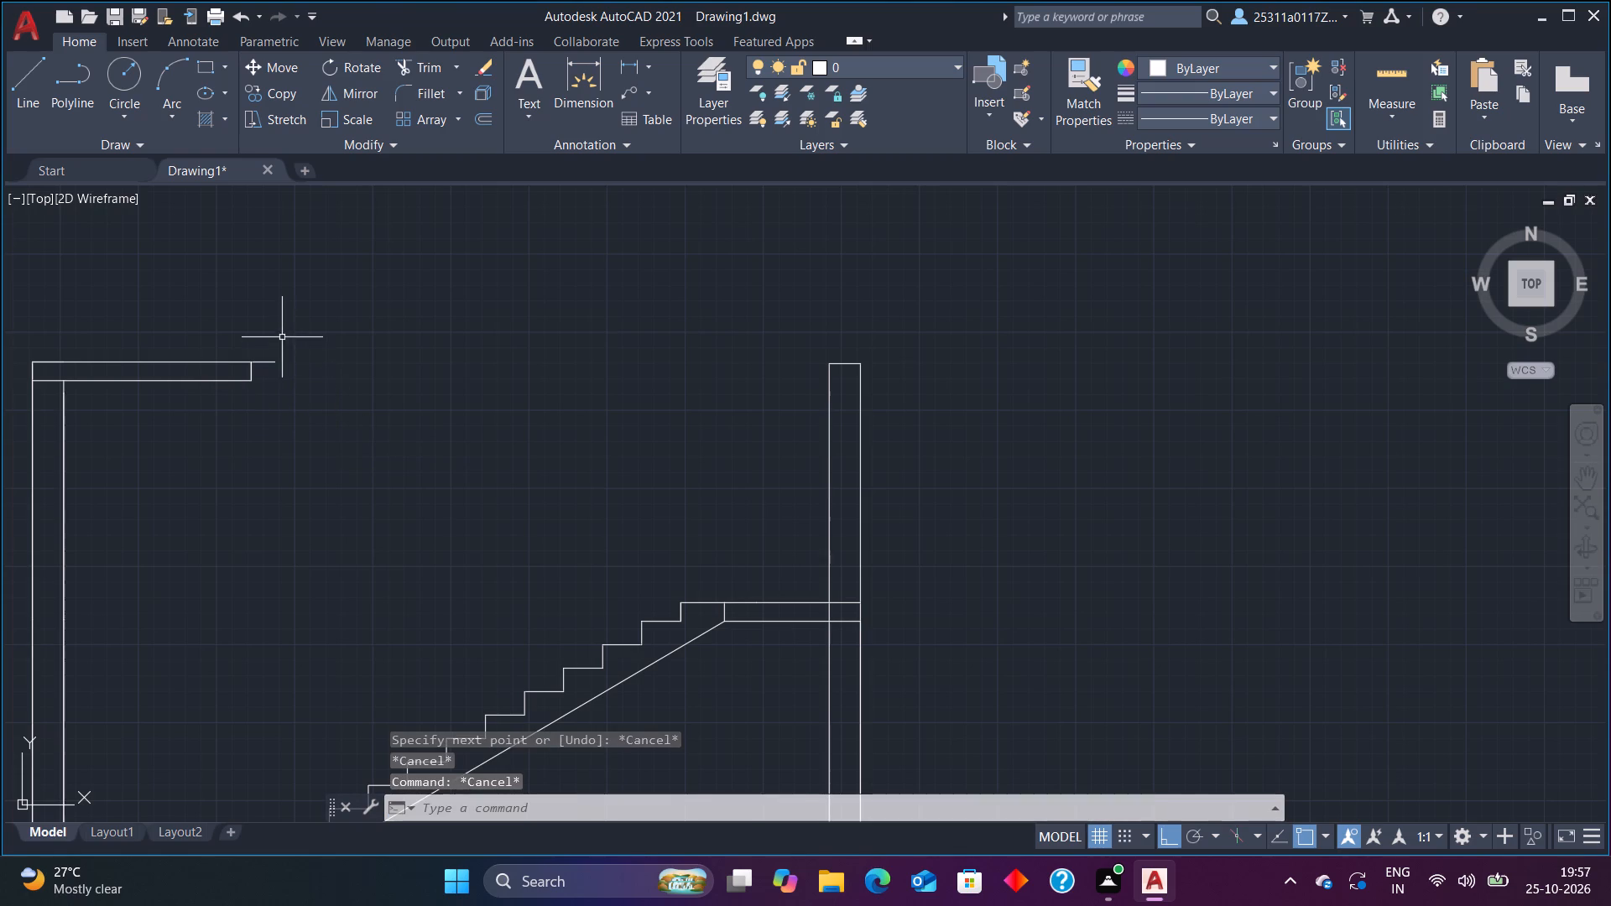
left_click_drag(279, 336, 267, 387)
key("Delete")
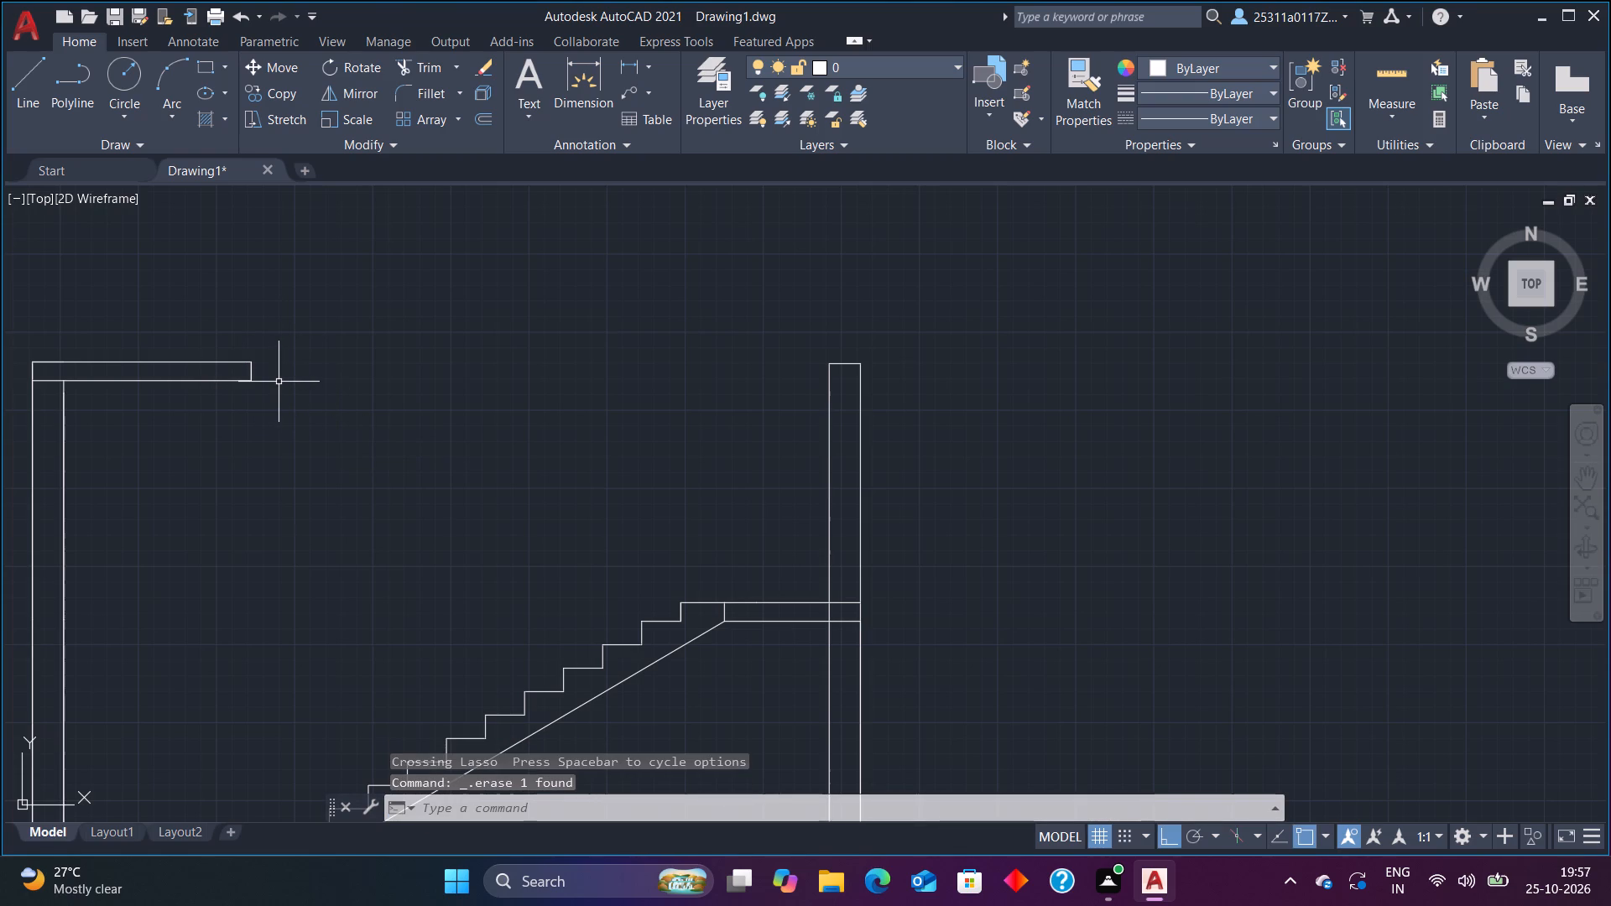
Draw the upper flight's first two steps down from the top slab's free upper corner, with 25-unit treads and 15-unit risers.
left_click(29, 100)
scroll(274, 365, "up", 1)
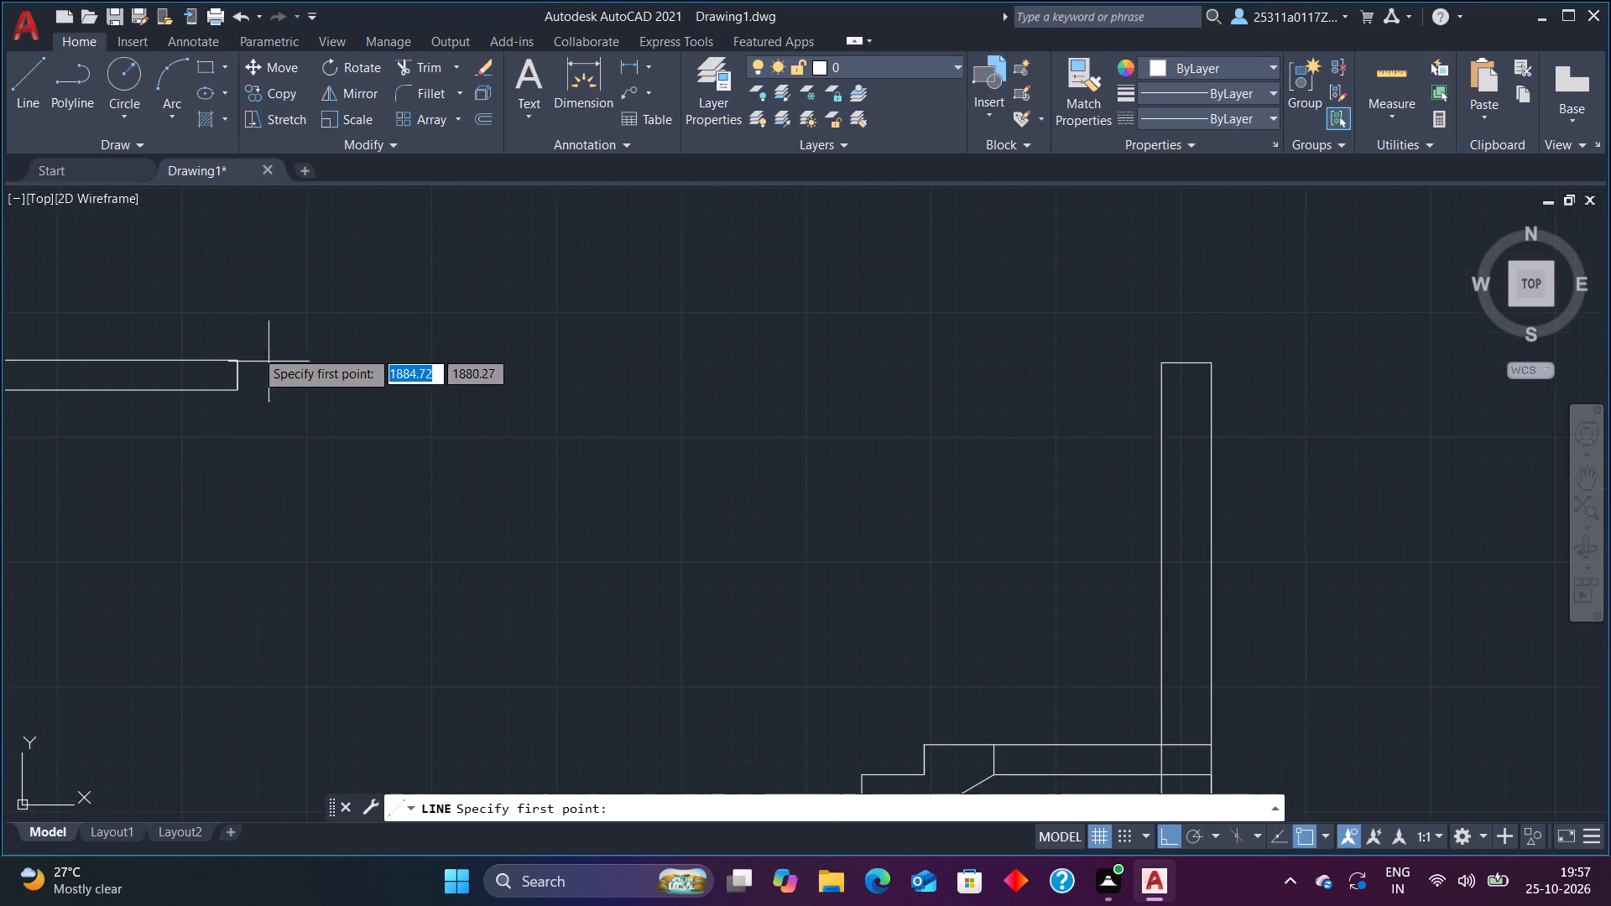
scroll(224, 357, "up", 2)
left_click(255, 363)
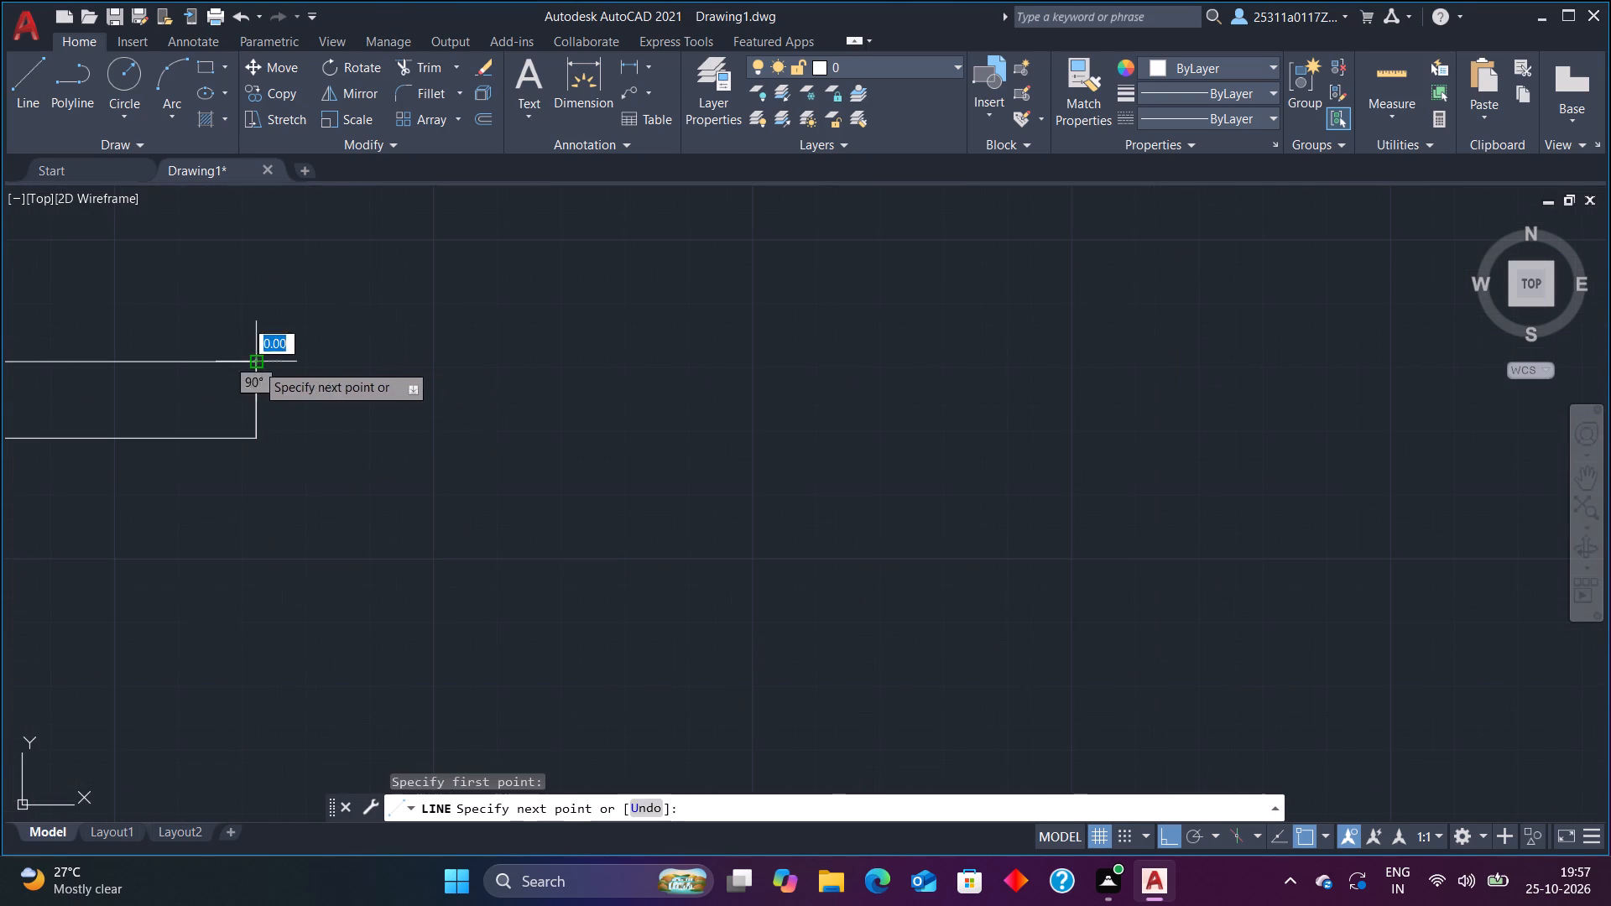
type("25")
key("Return")
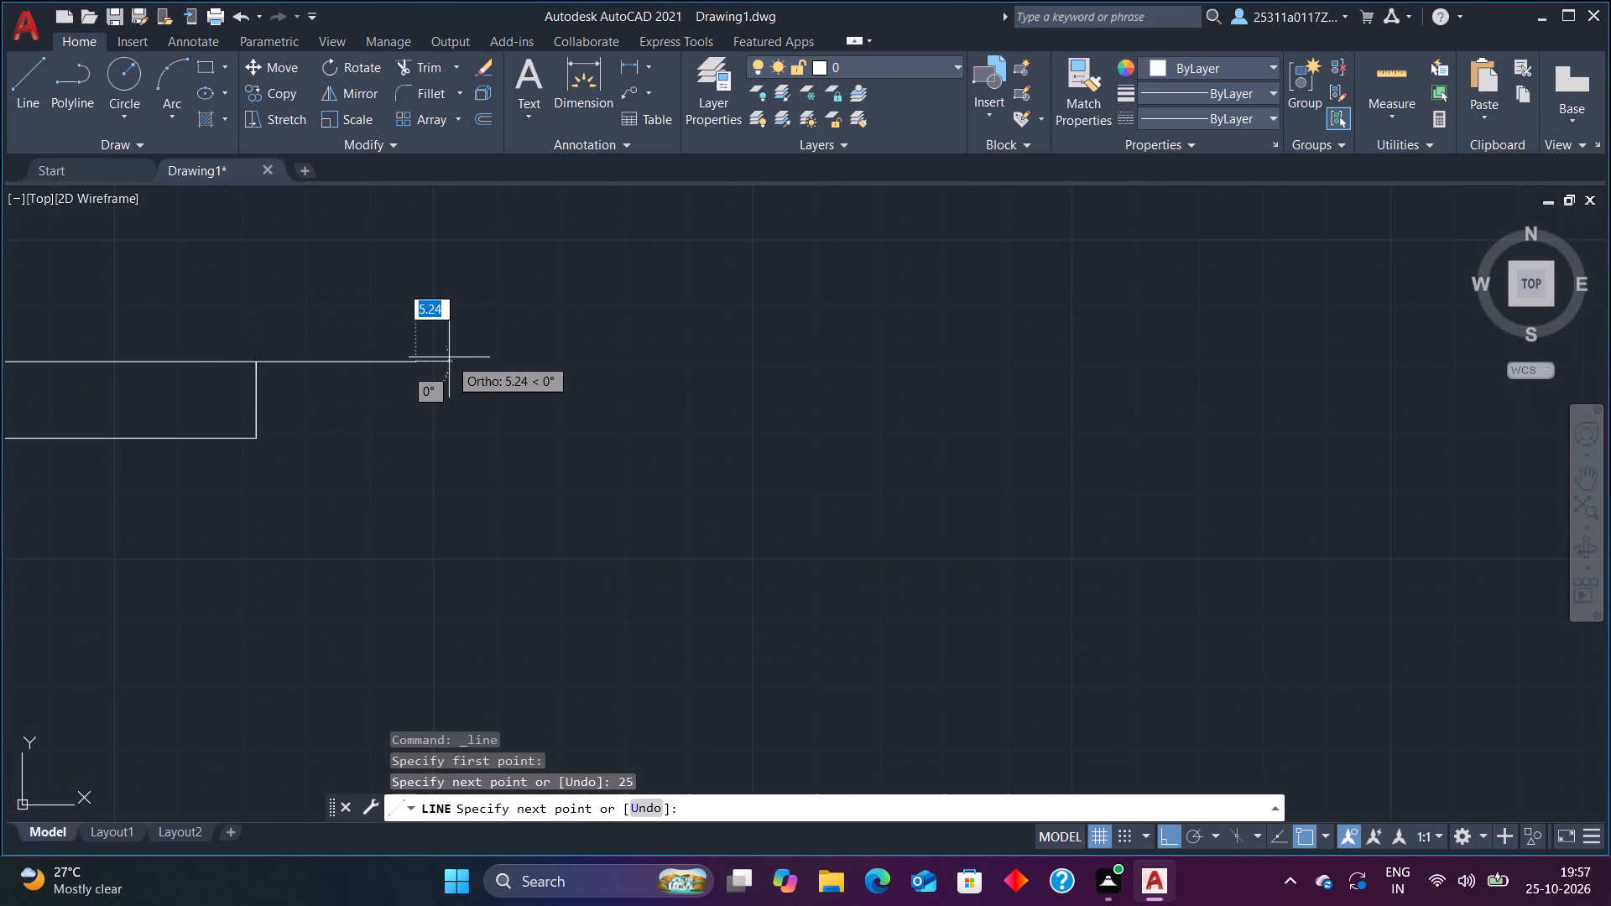
type("15")
key("Return")
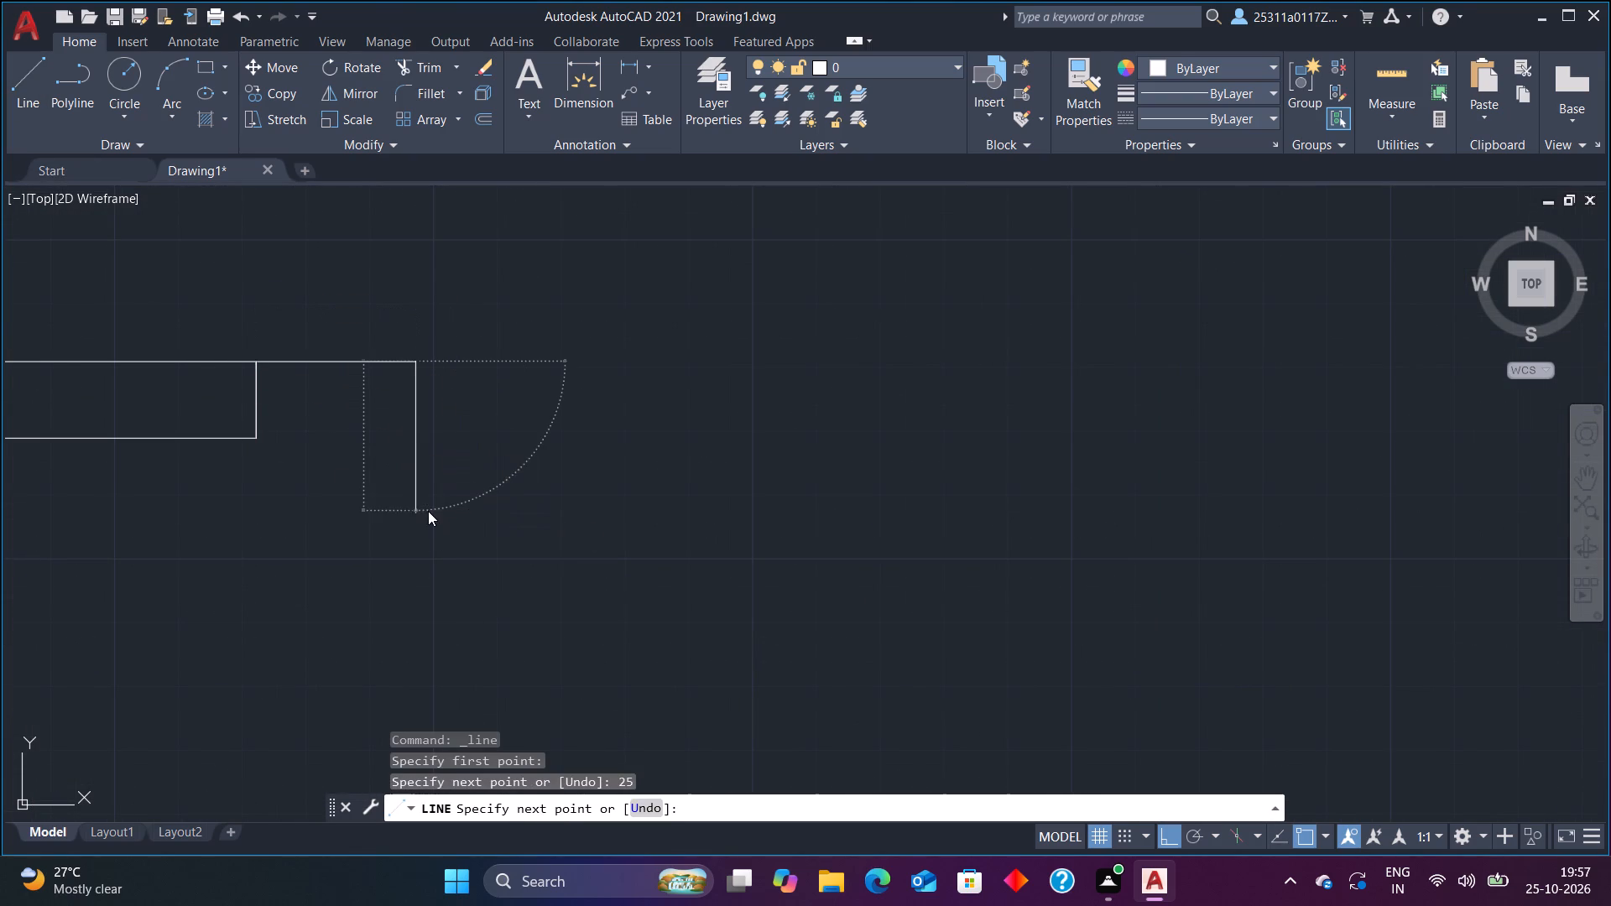
type("25")
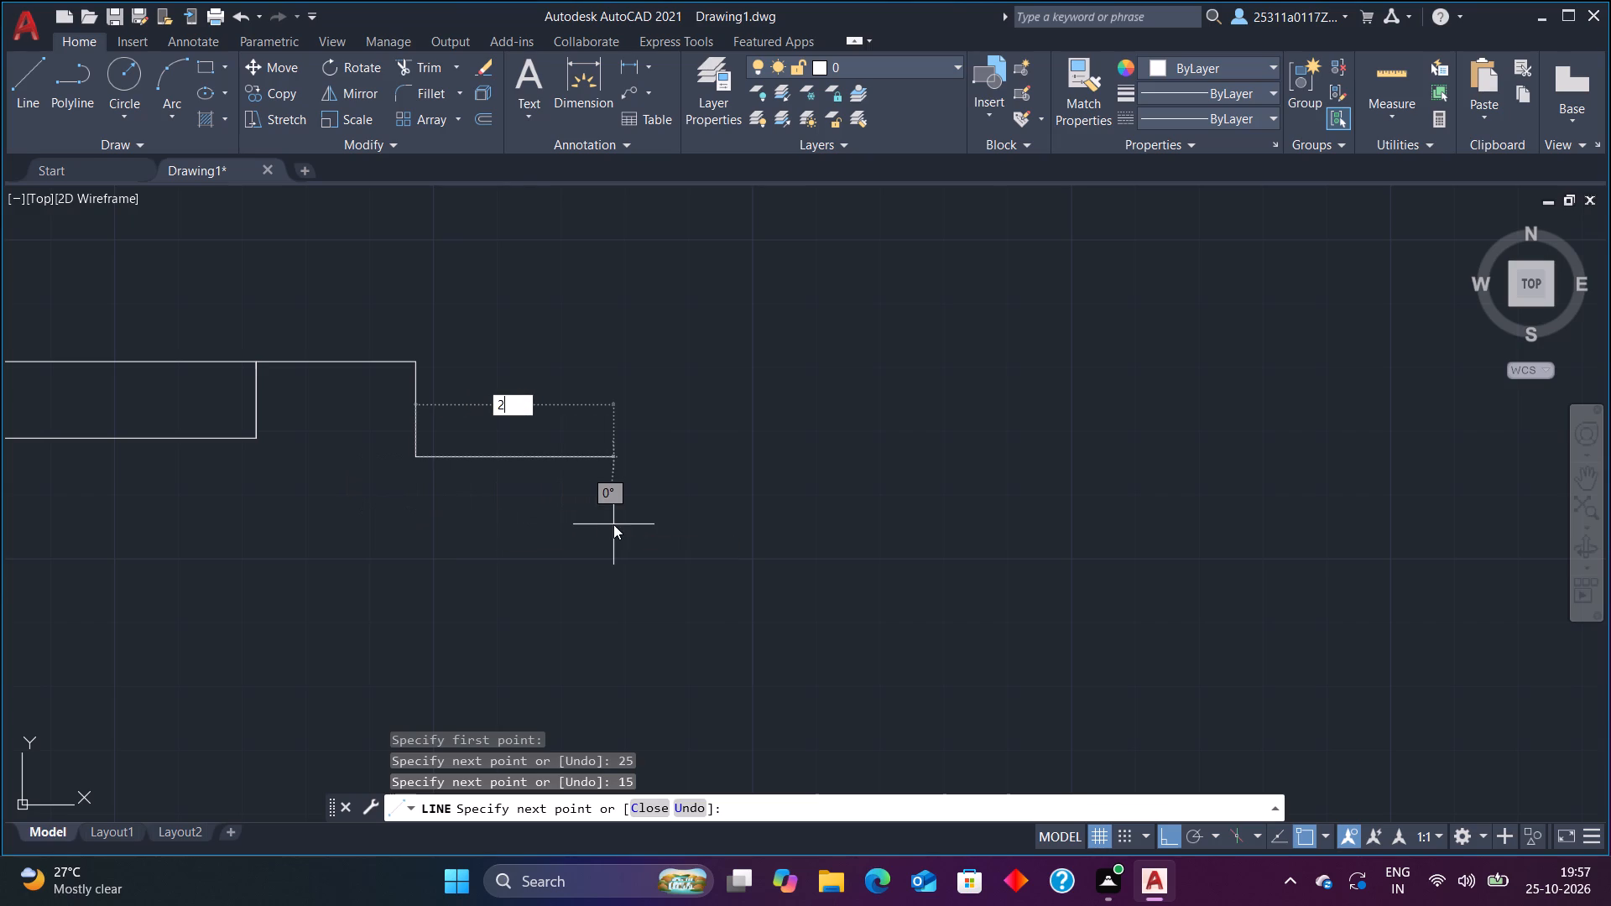
key("Return")
type("15")
key("Return")
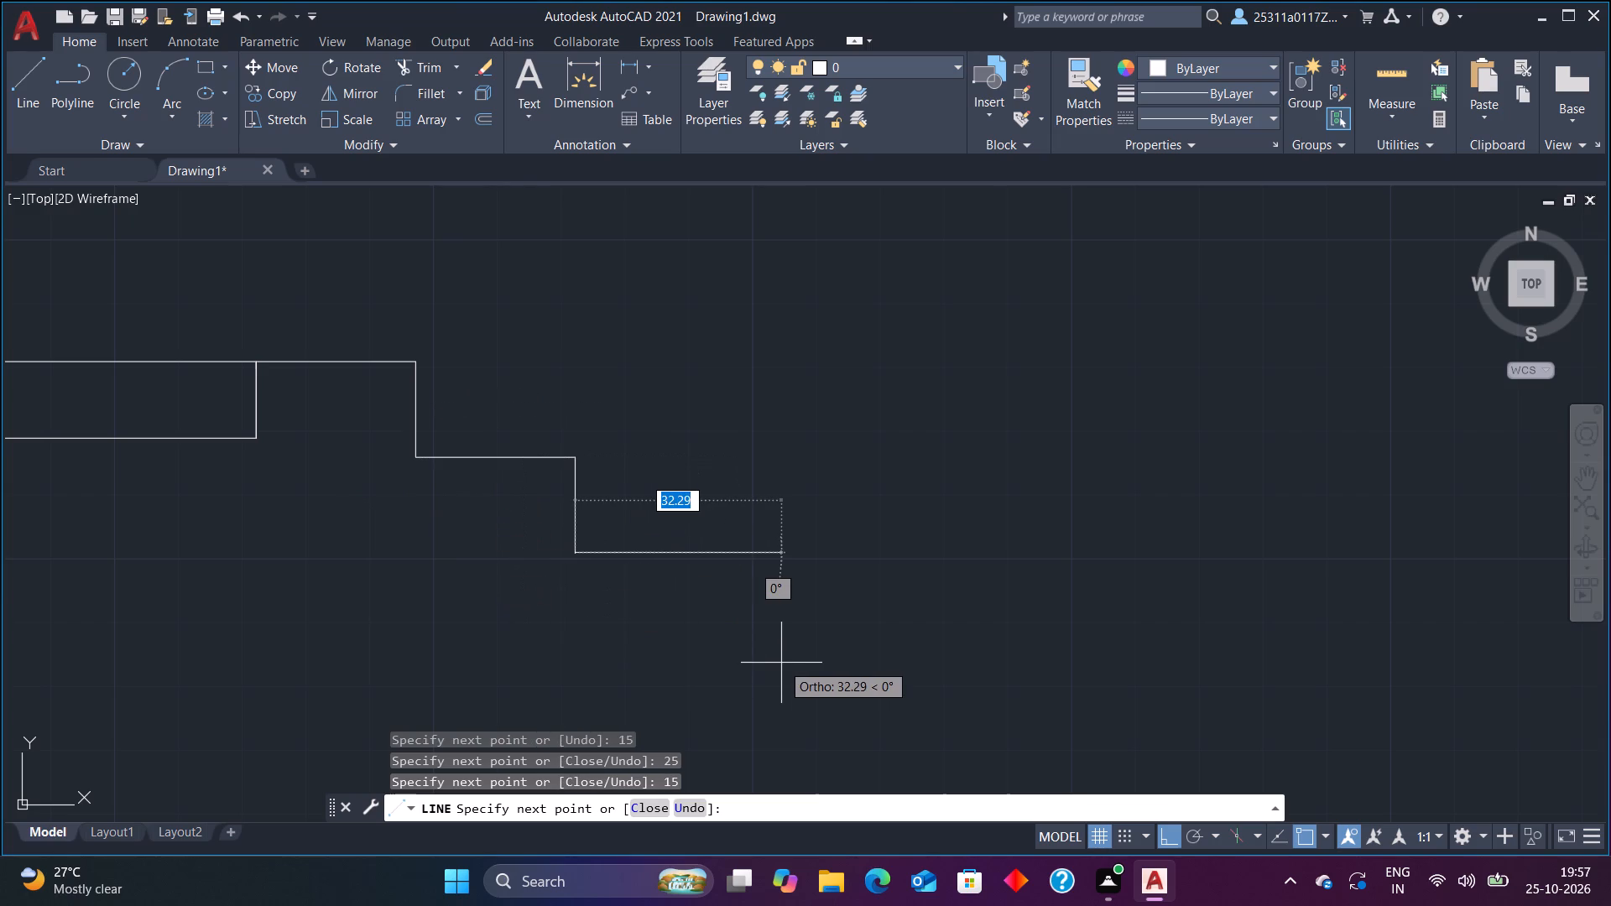
Continue the upper flight downward with its third and fourth steps, using 25-unit treads and 15-unit risers.
type("25")
key("Return")
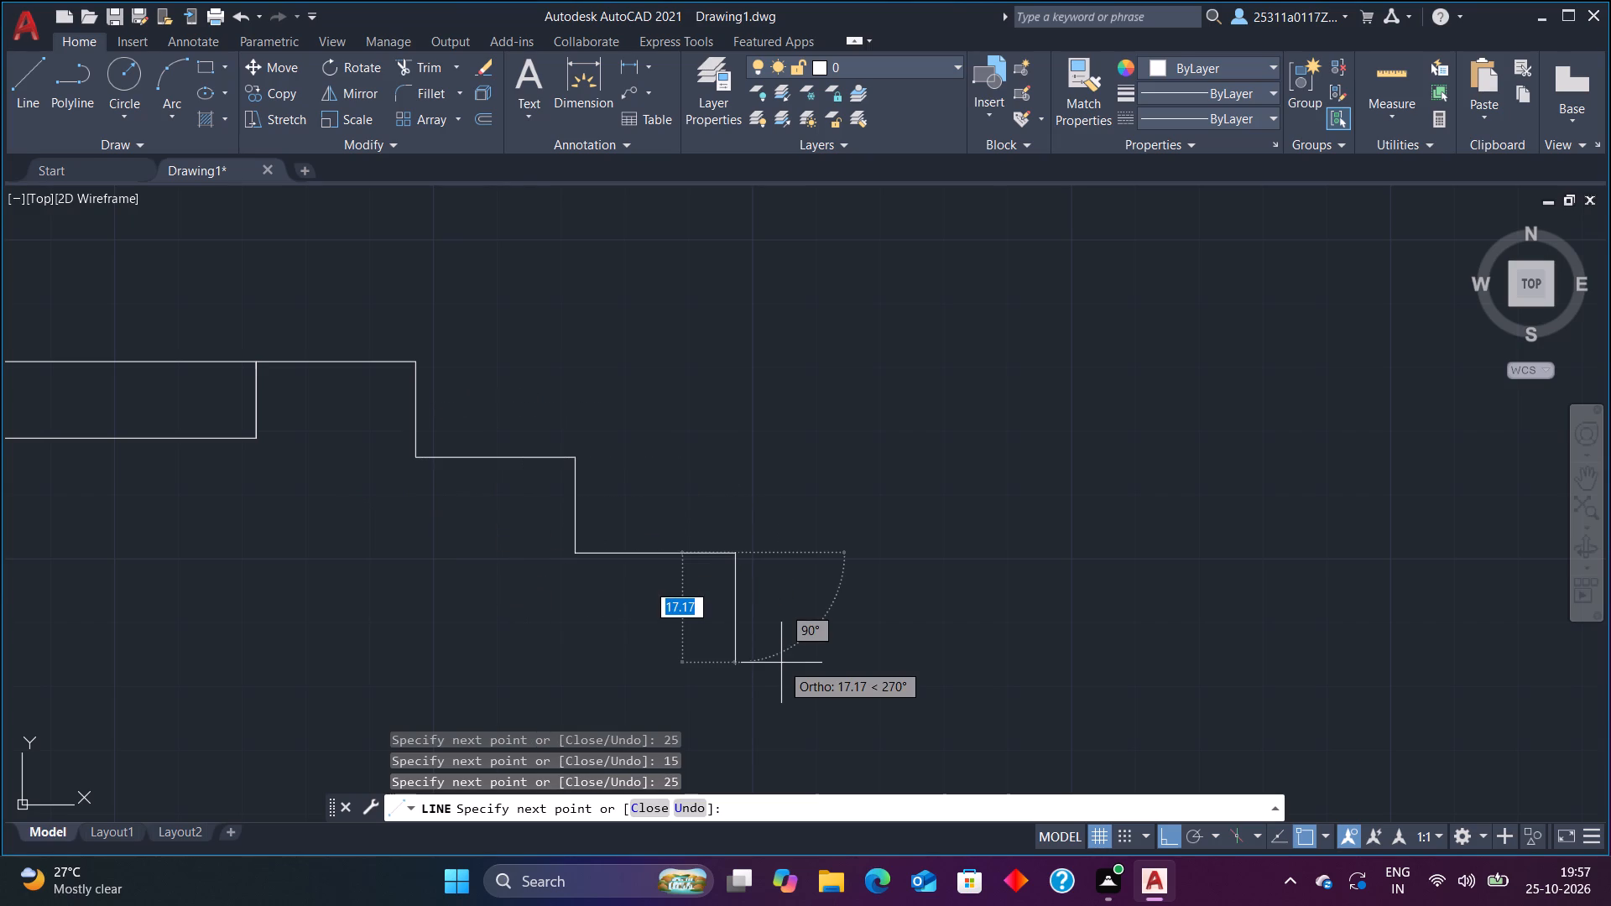
type("15")
key("Return")
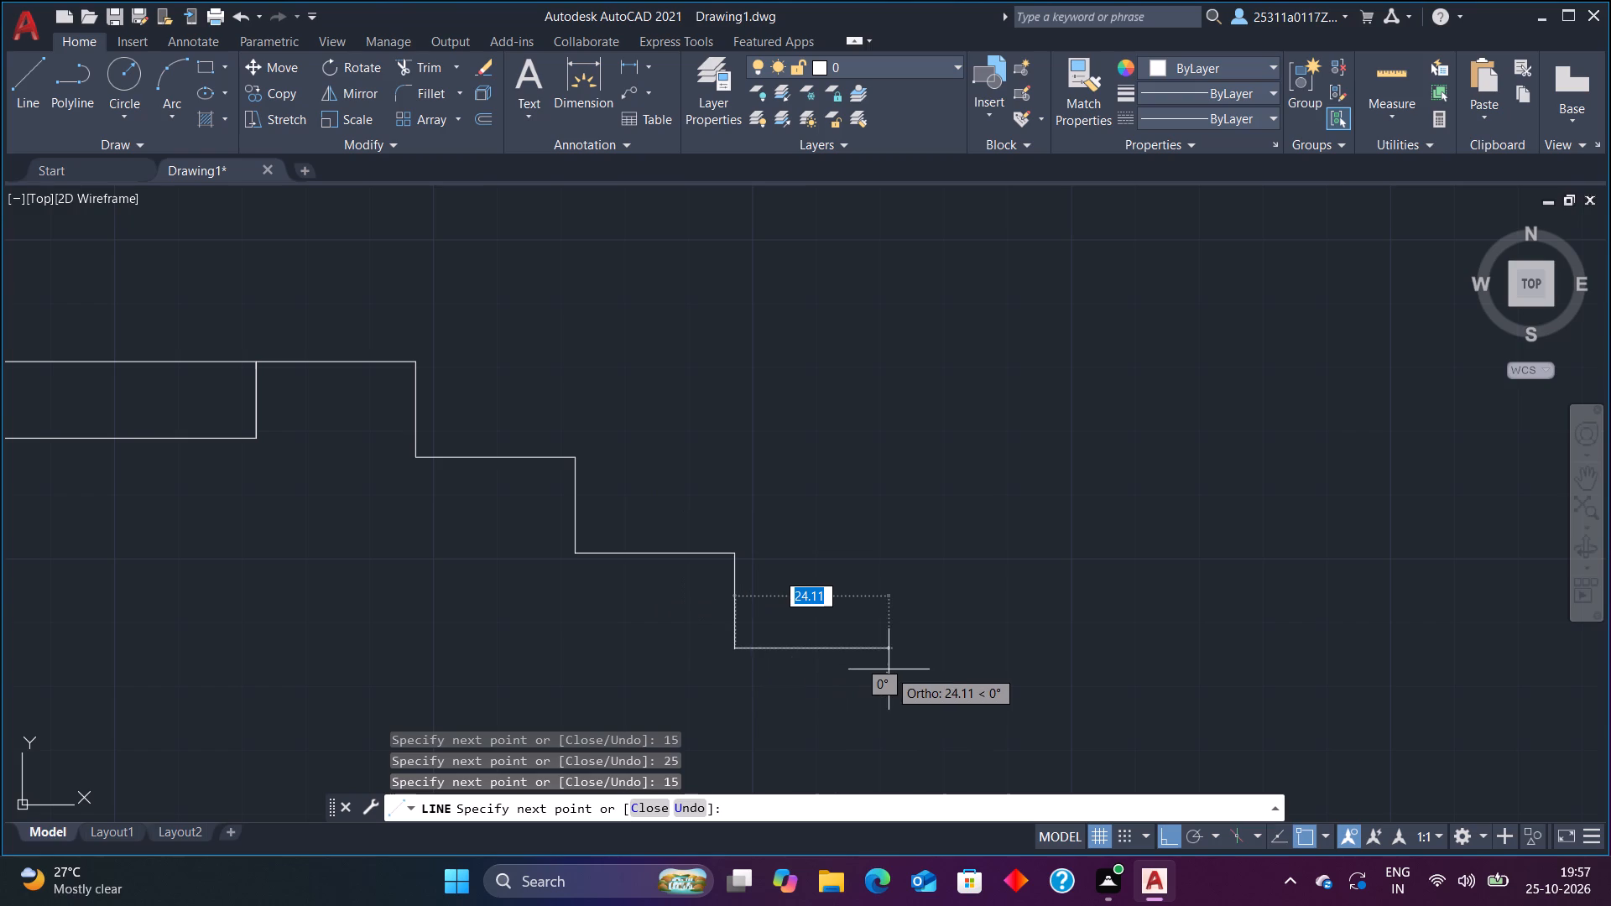
type("25")
key("Return")
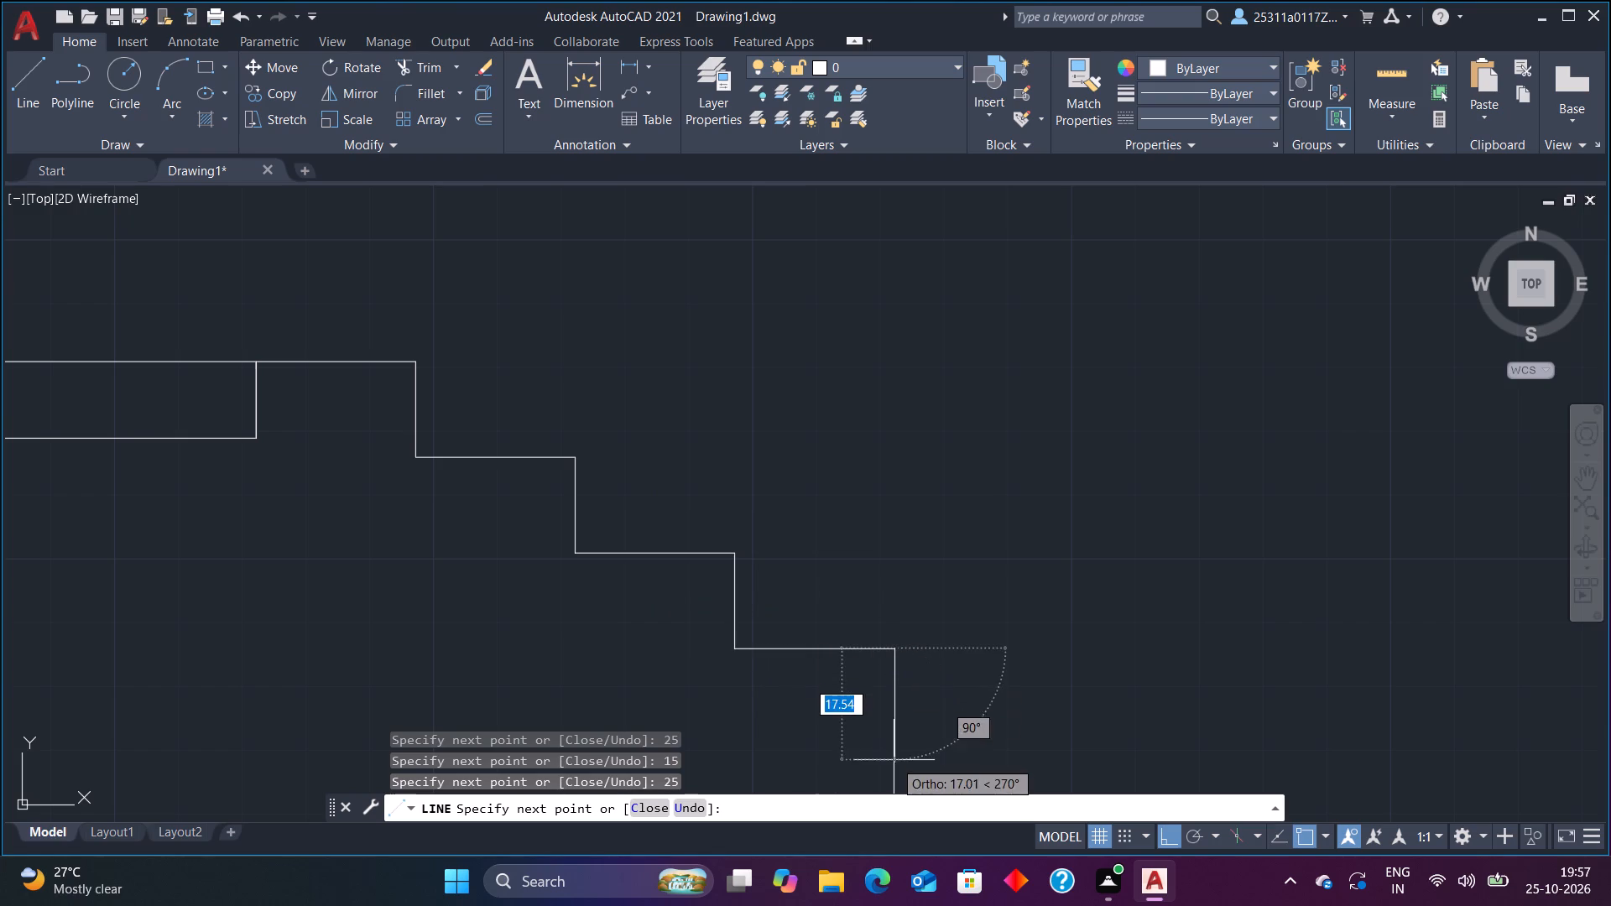
type("15")
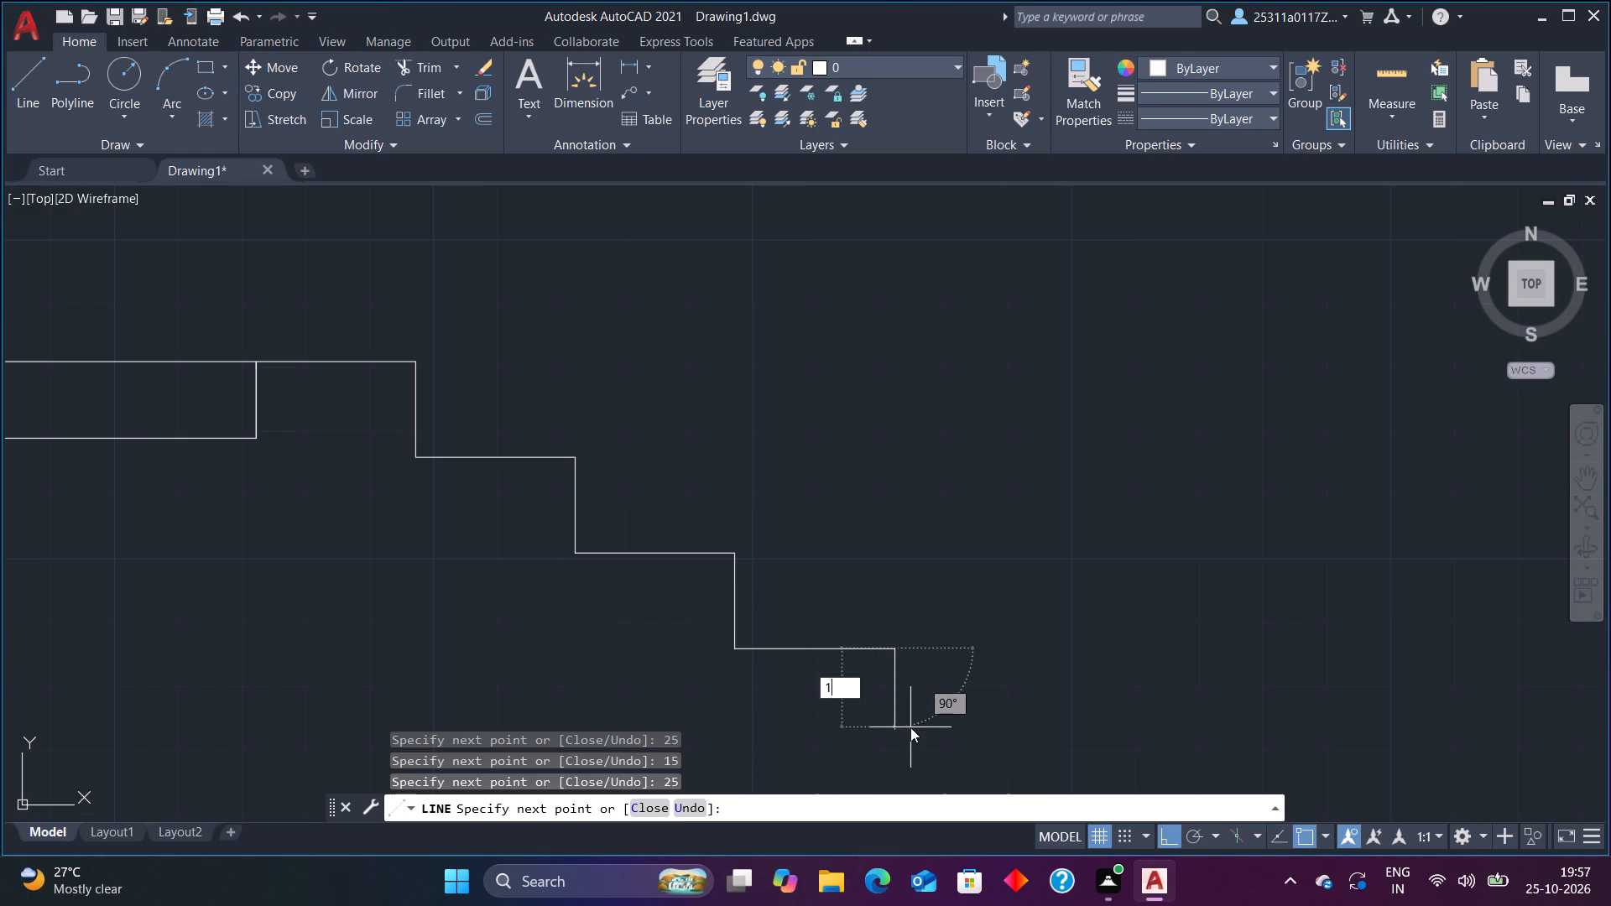
key("Return")
Draw the upper flight's fifth and sixth steps down, each with a 25-unit tread and a 15-unit riser.
scroll(976, 669, "down", 5)
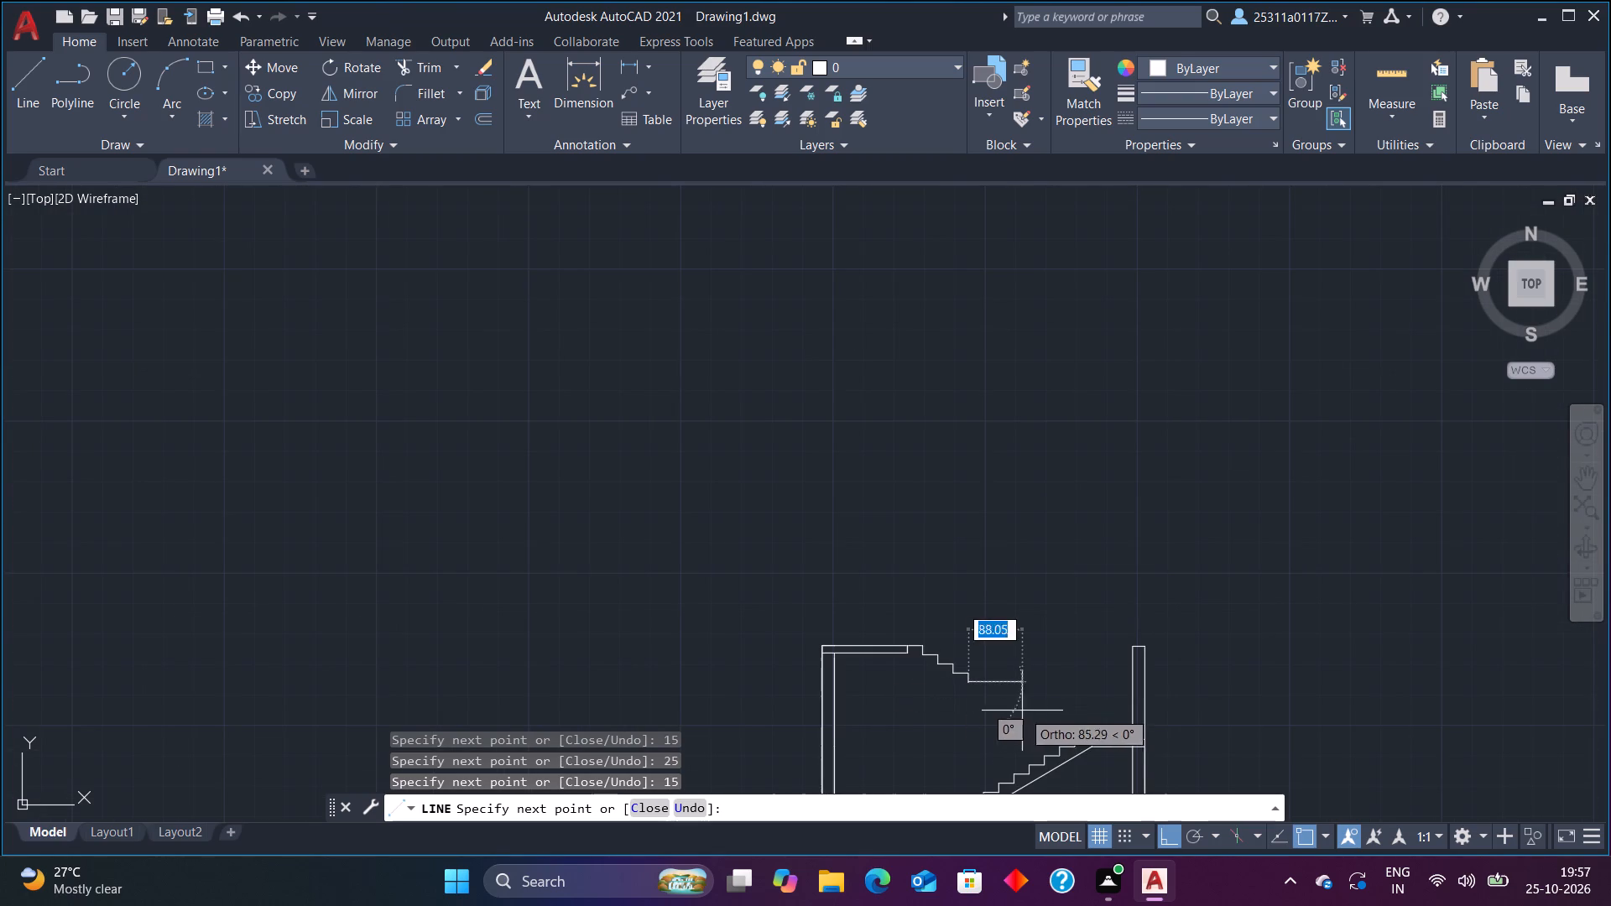
scroll(1036, 716, "down", 3)
scroll(1023, 724, "up", 6)
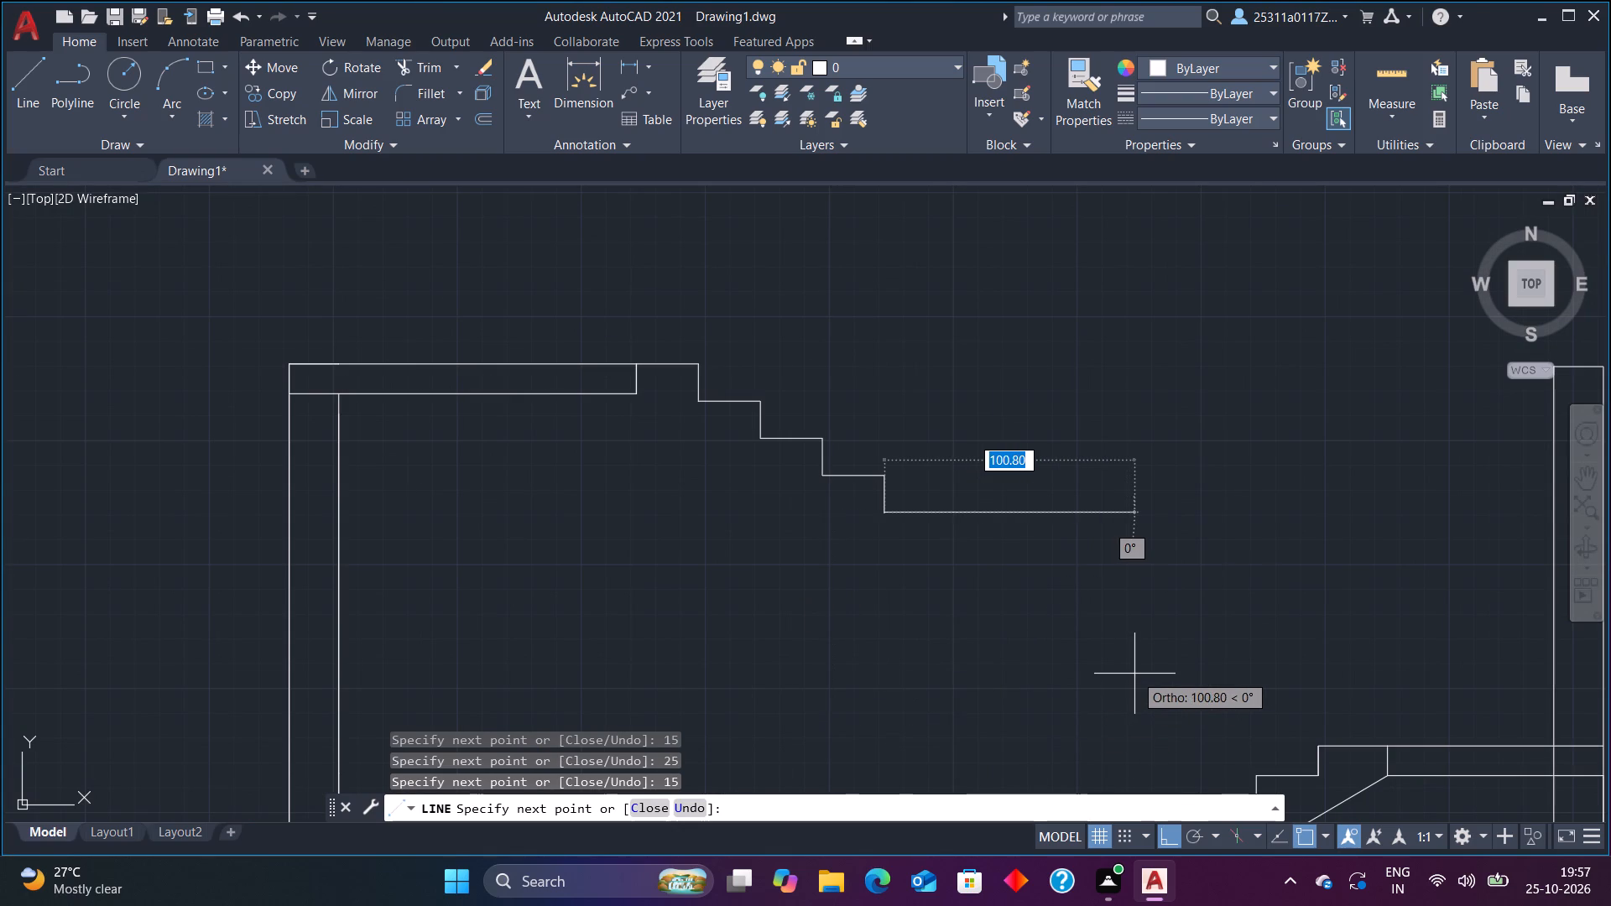
type("25")
key("Return")
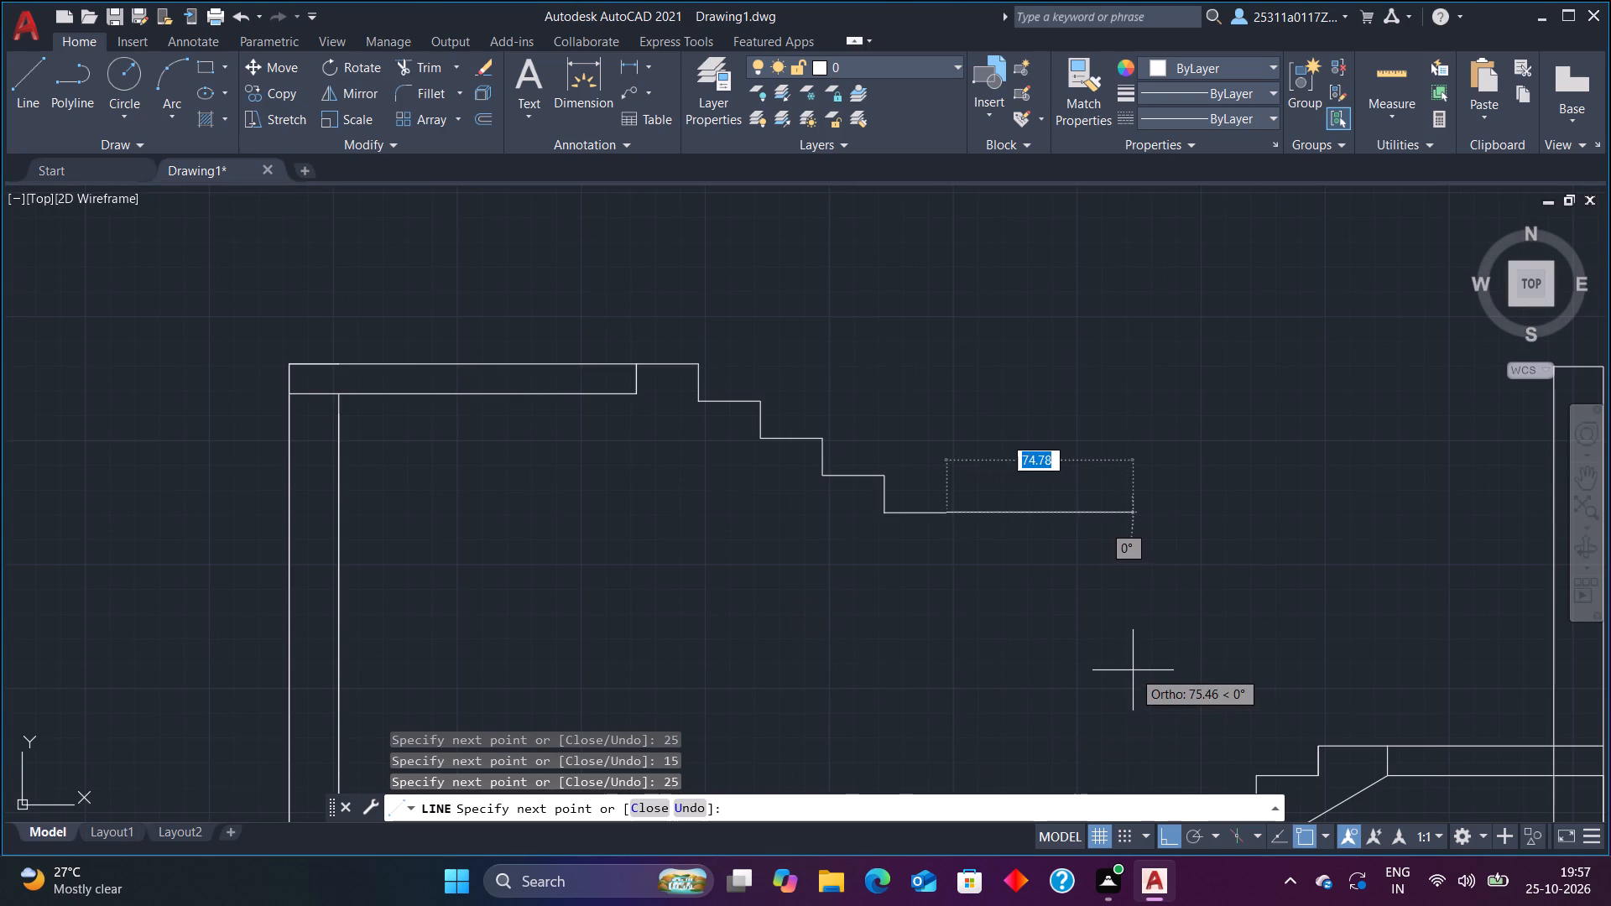
type("15")
key("Return")
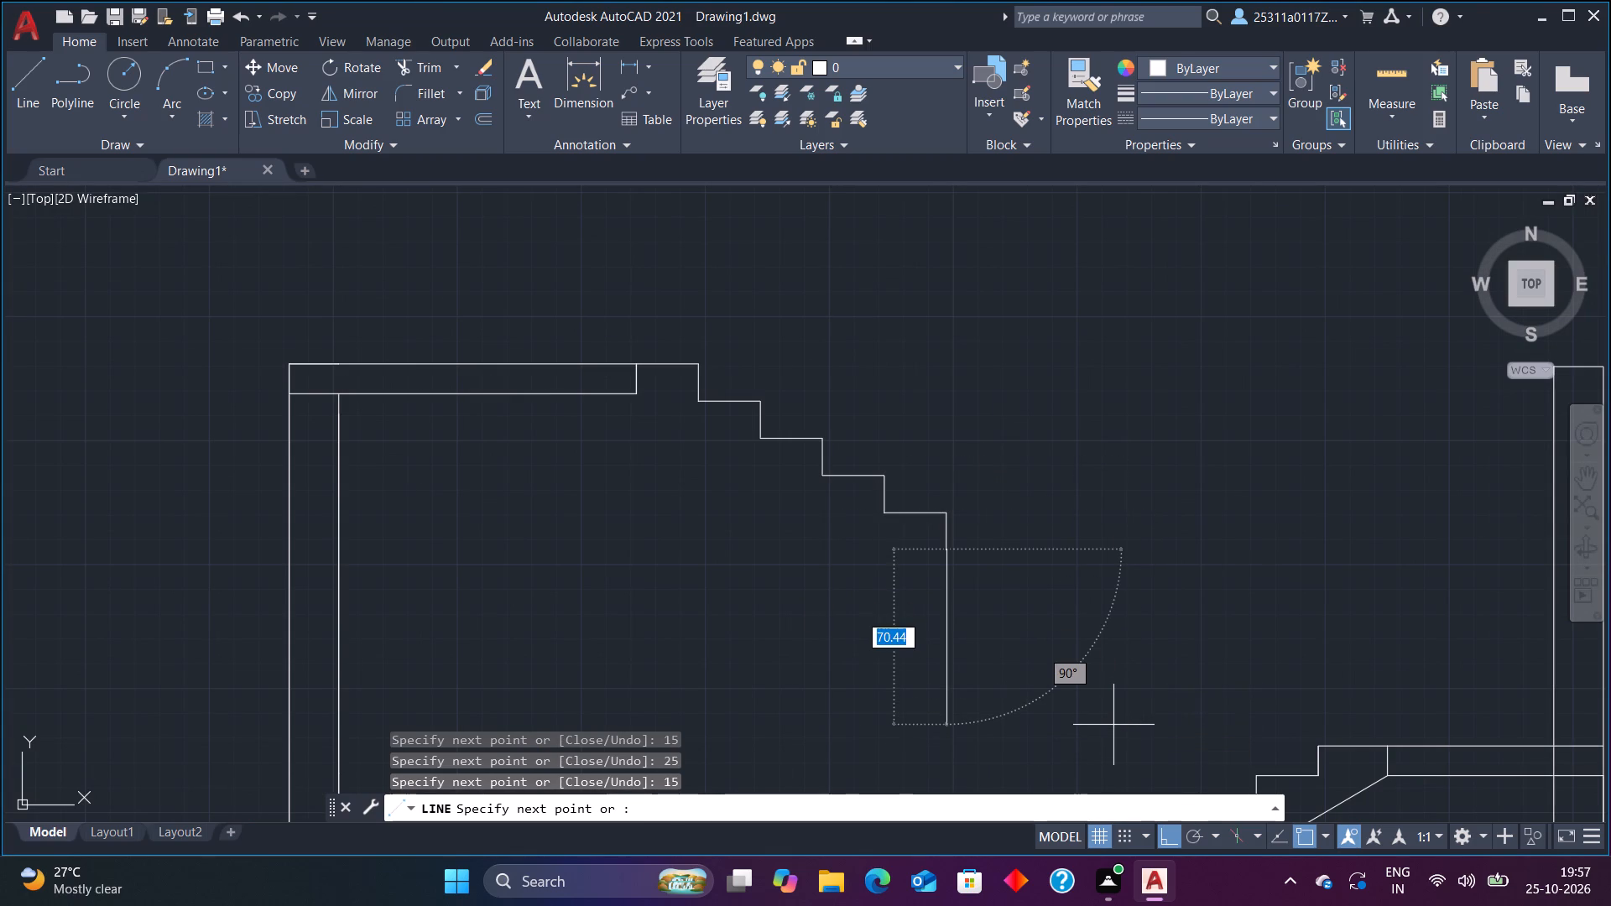
type("25")
key("Return")
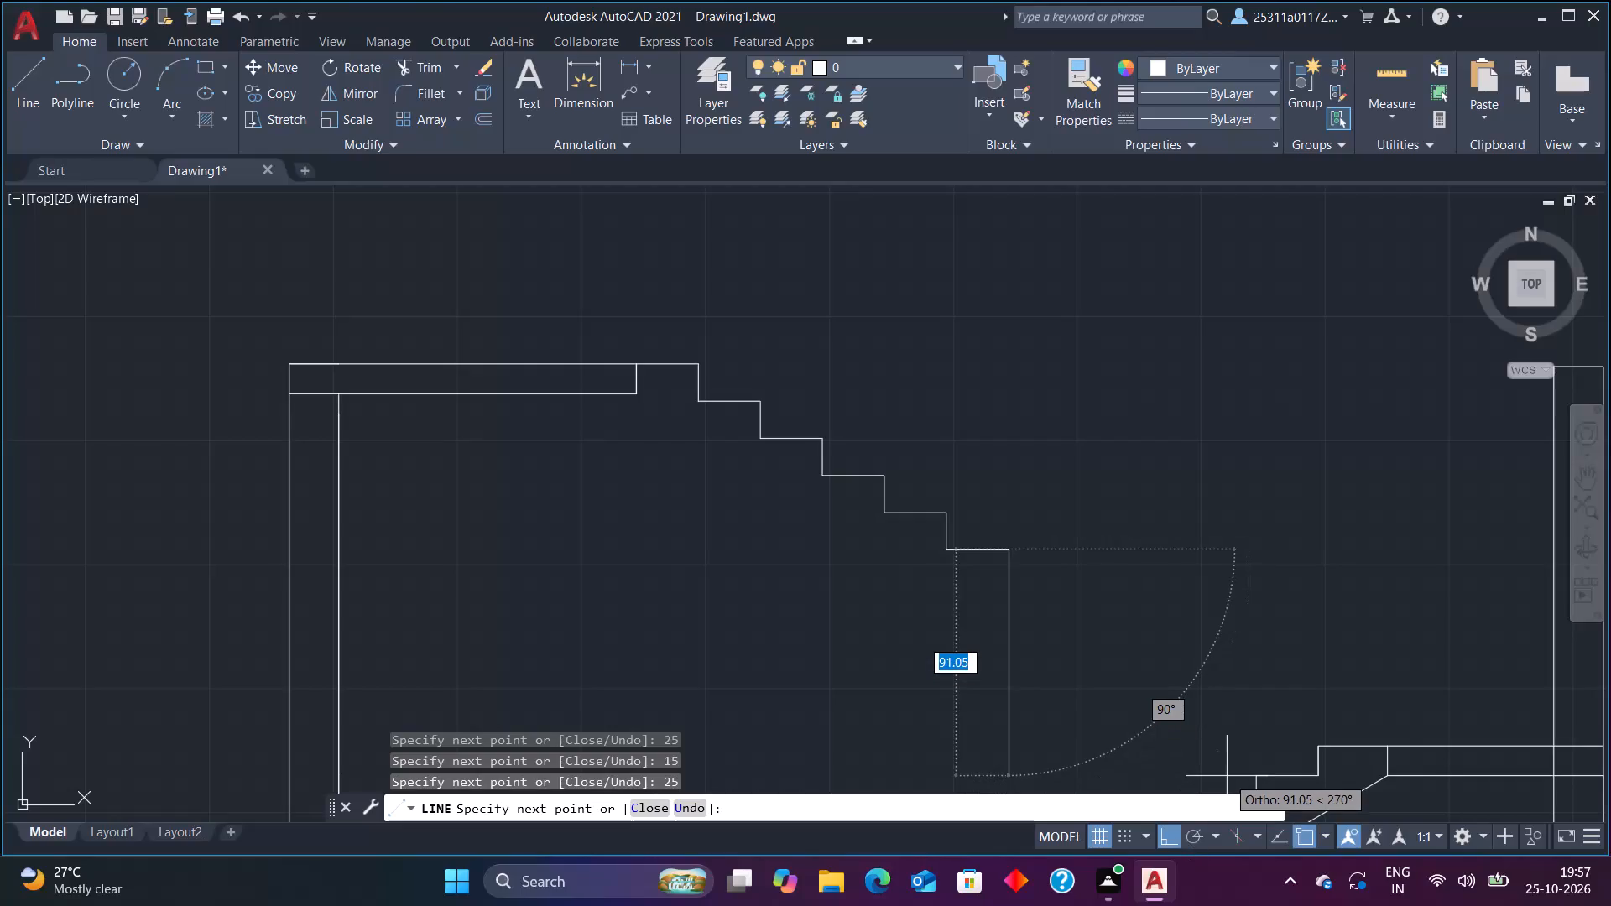
type("15")
key("Return")
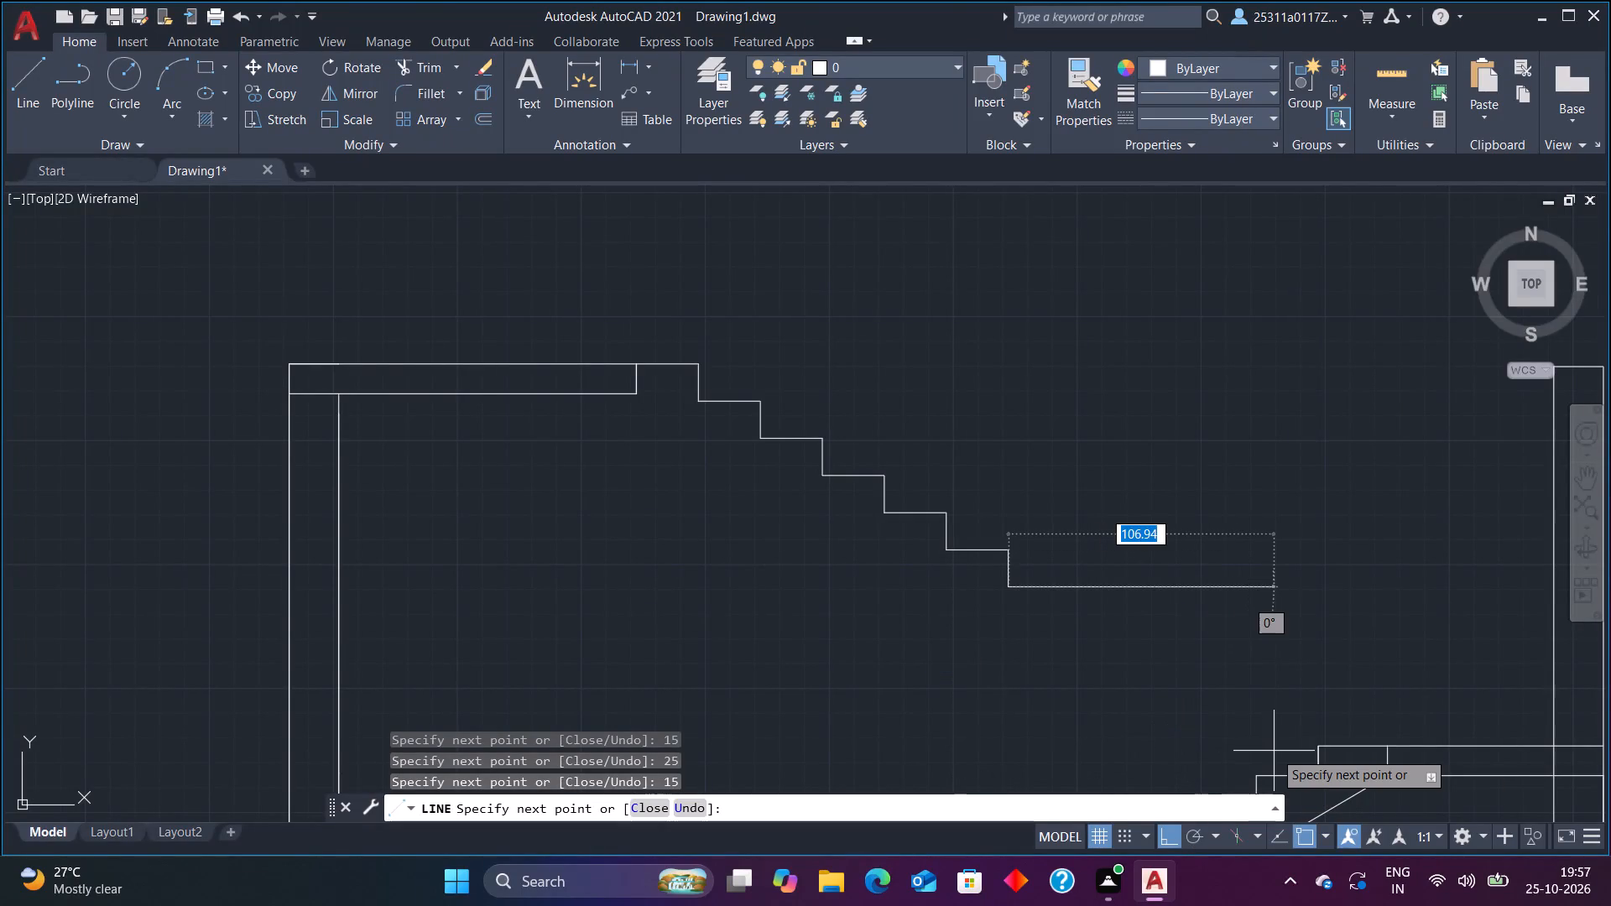
Draw the upper flight's seventh and eighth steps down, each with a 25-unit tread and a 15-unit riser.
type("25")
key("Return")
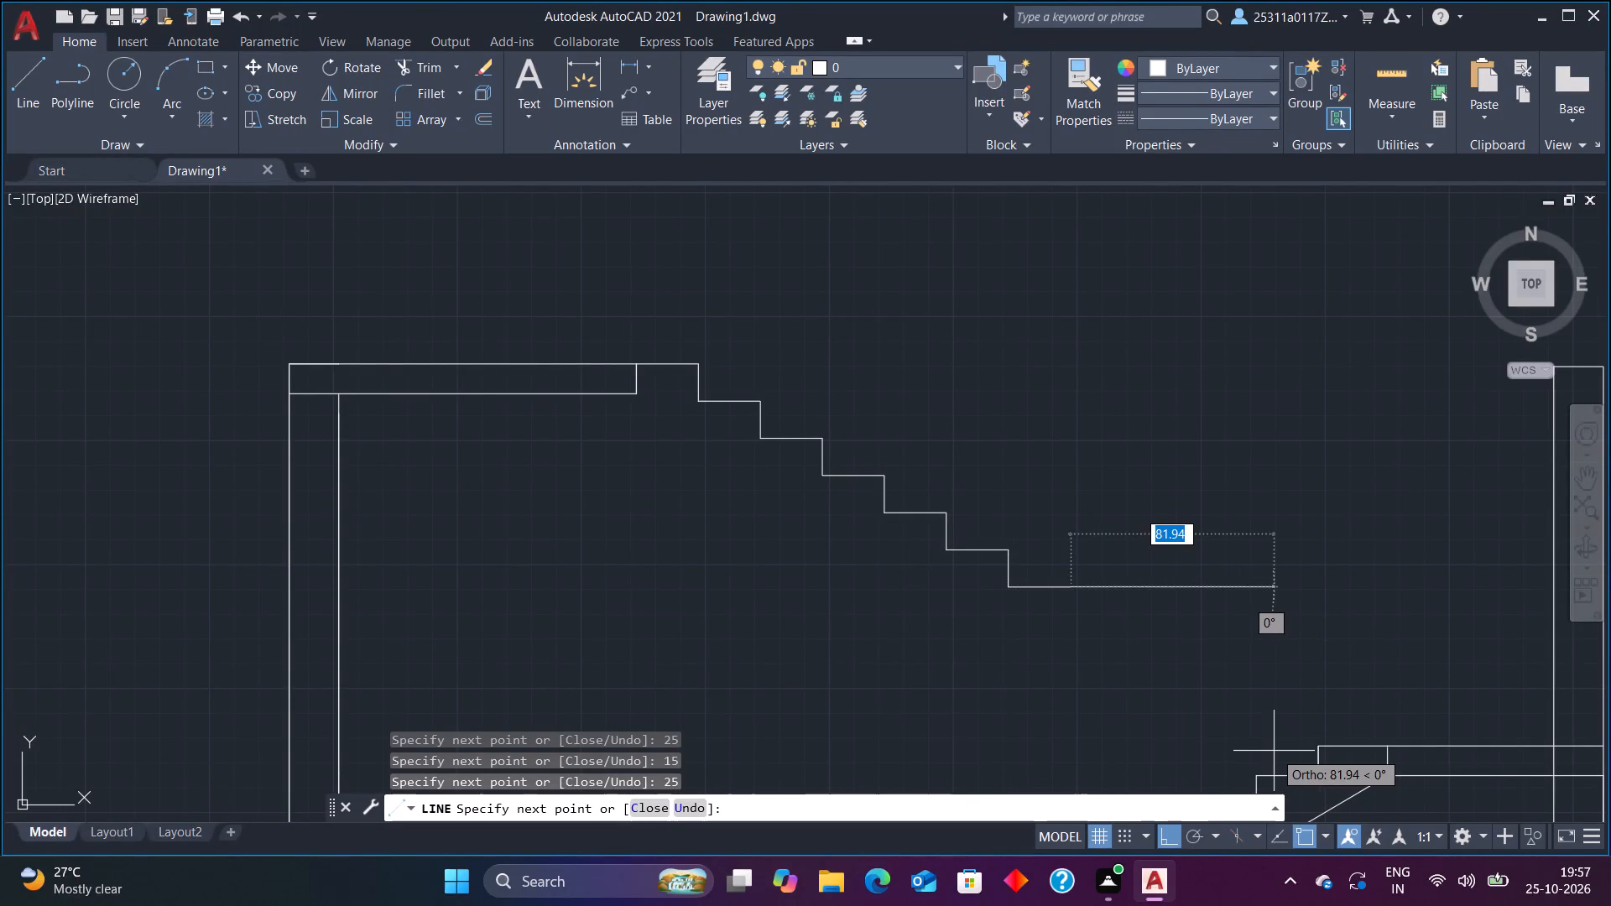
type("15")
key("Return")
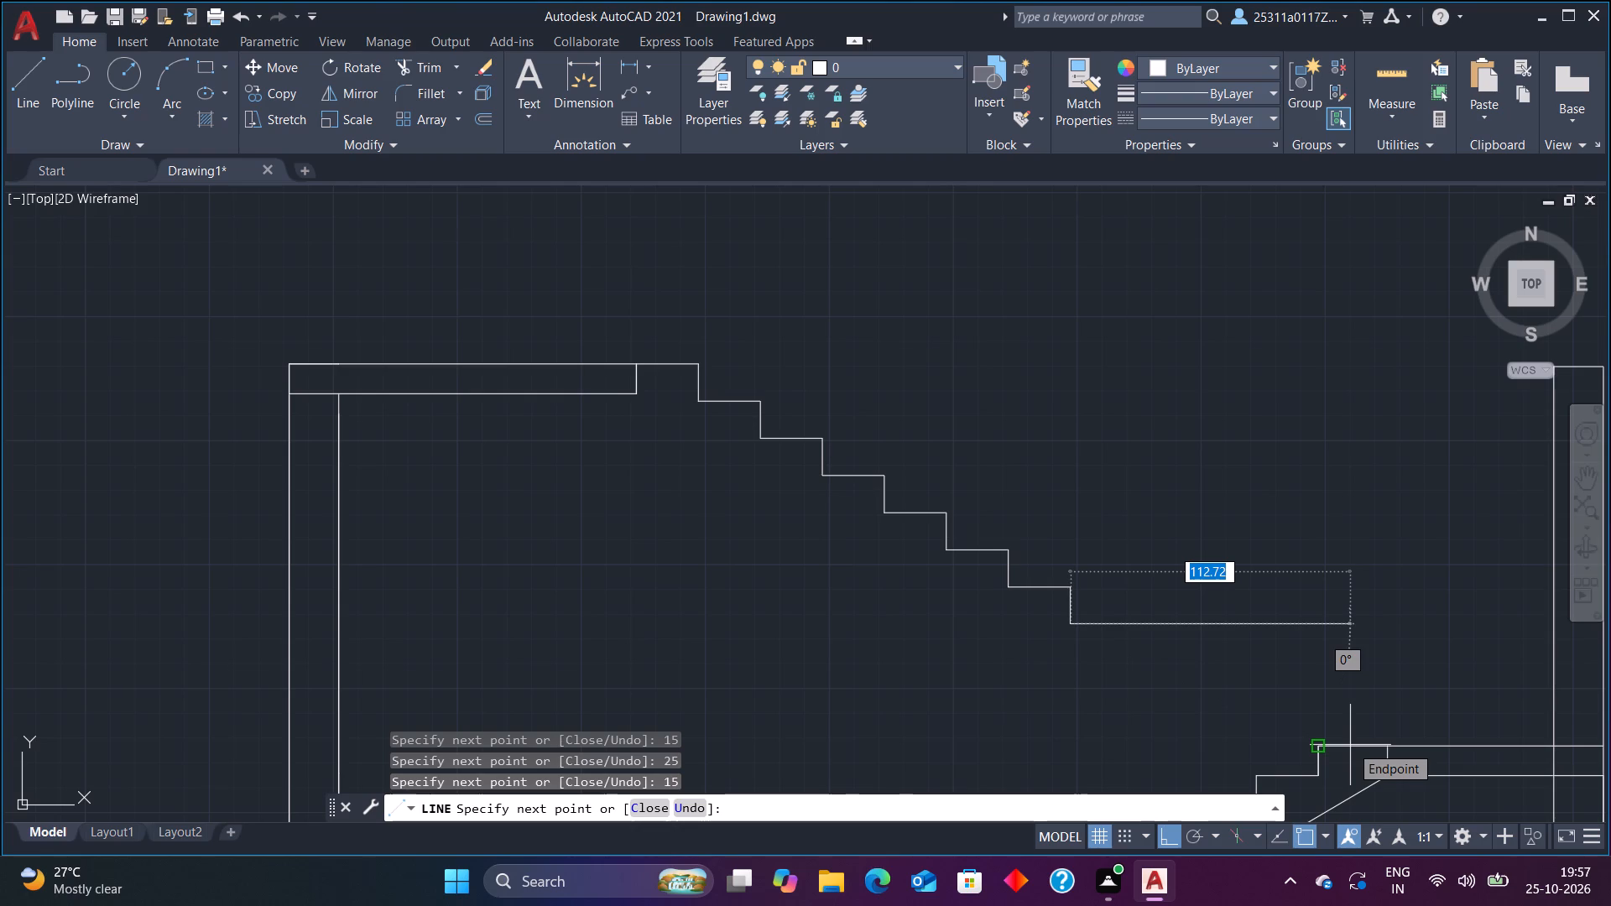
type("25")
key("Return")
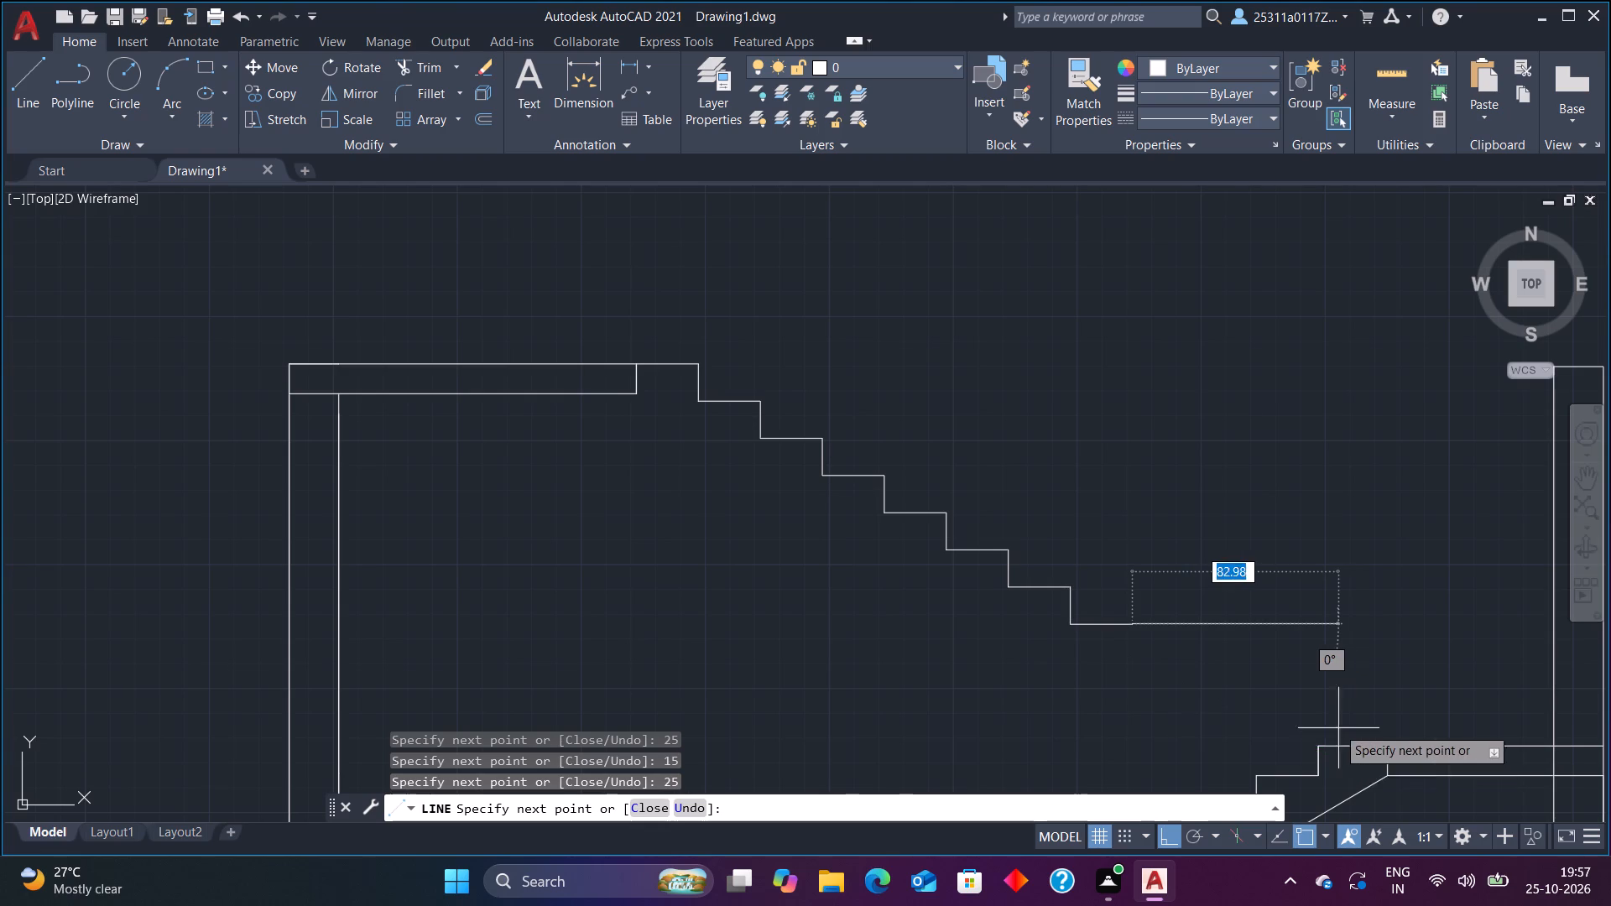
scroll(1169, 696, "down", 5)
scroll(1158, 713, "up", 7)
scroll(1181, 685, "down", 5)
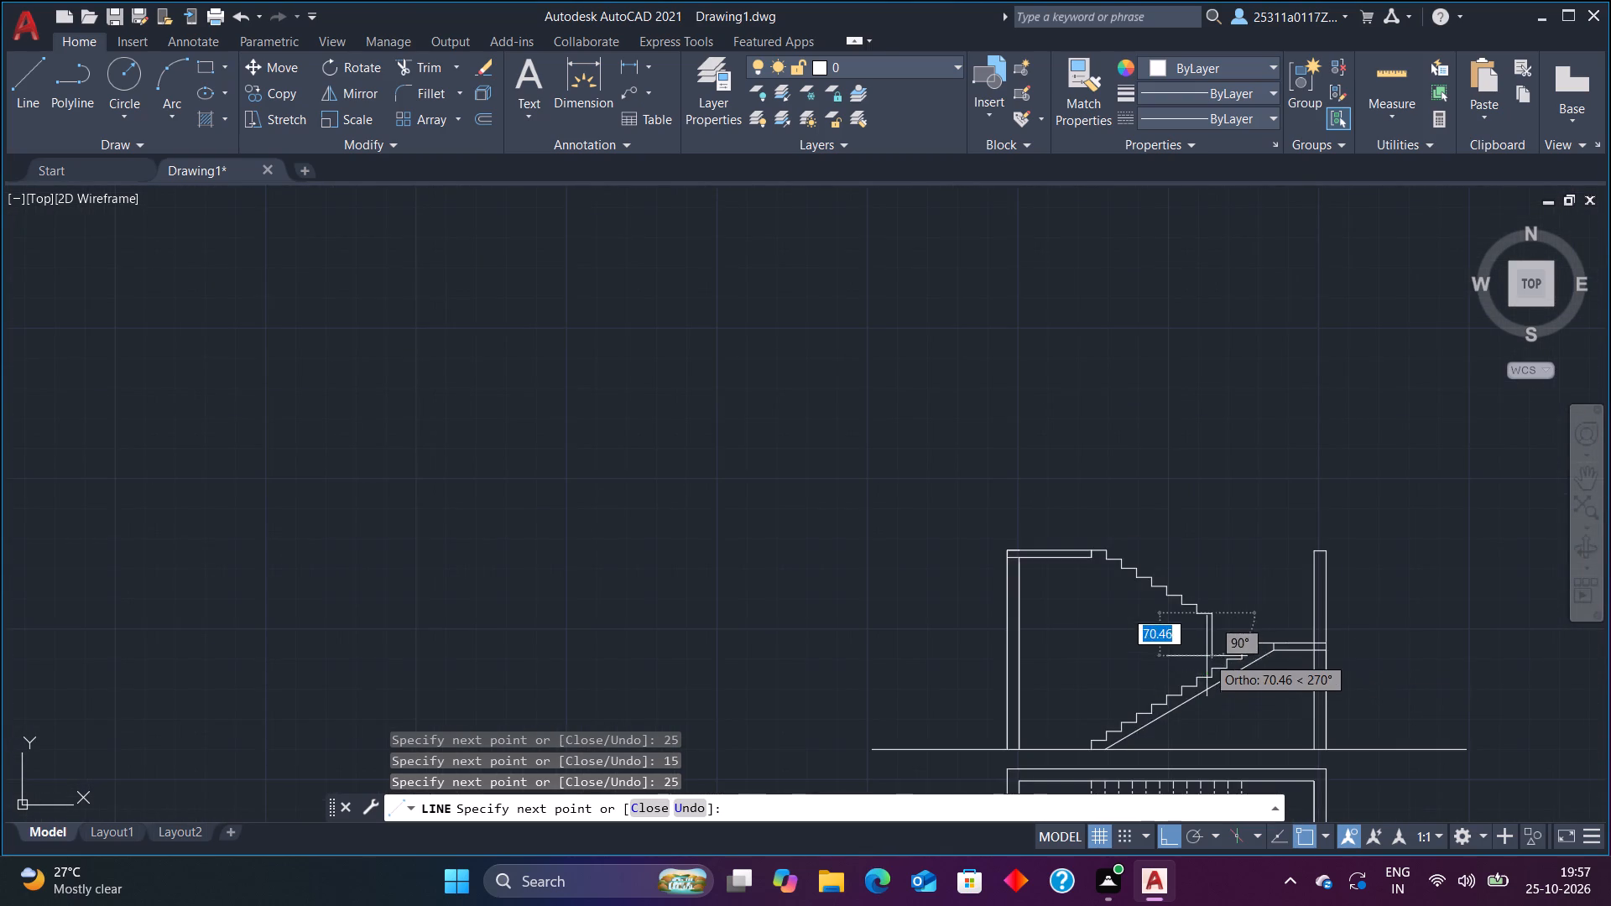
scroll(1207, 656, "up", 3)
type("15")
key("Return")
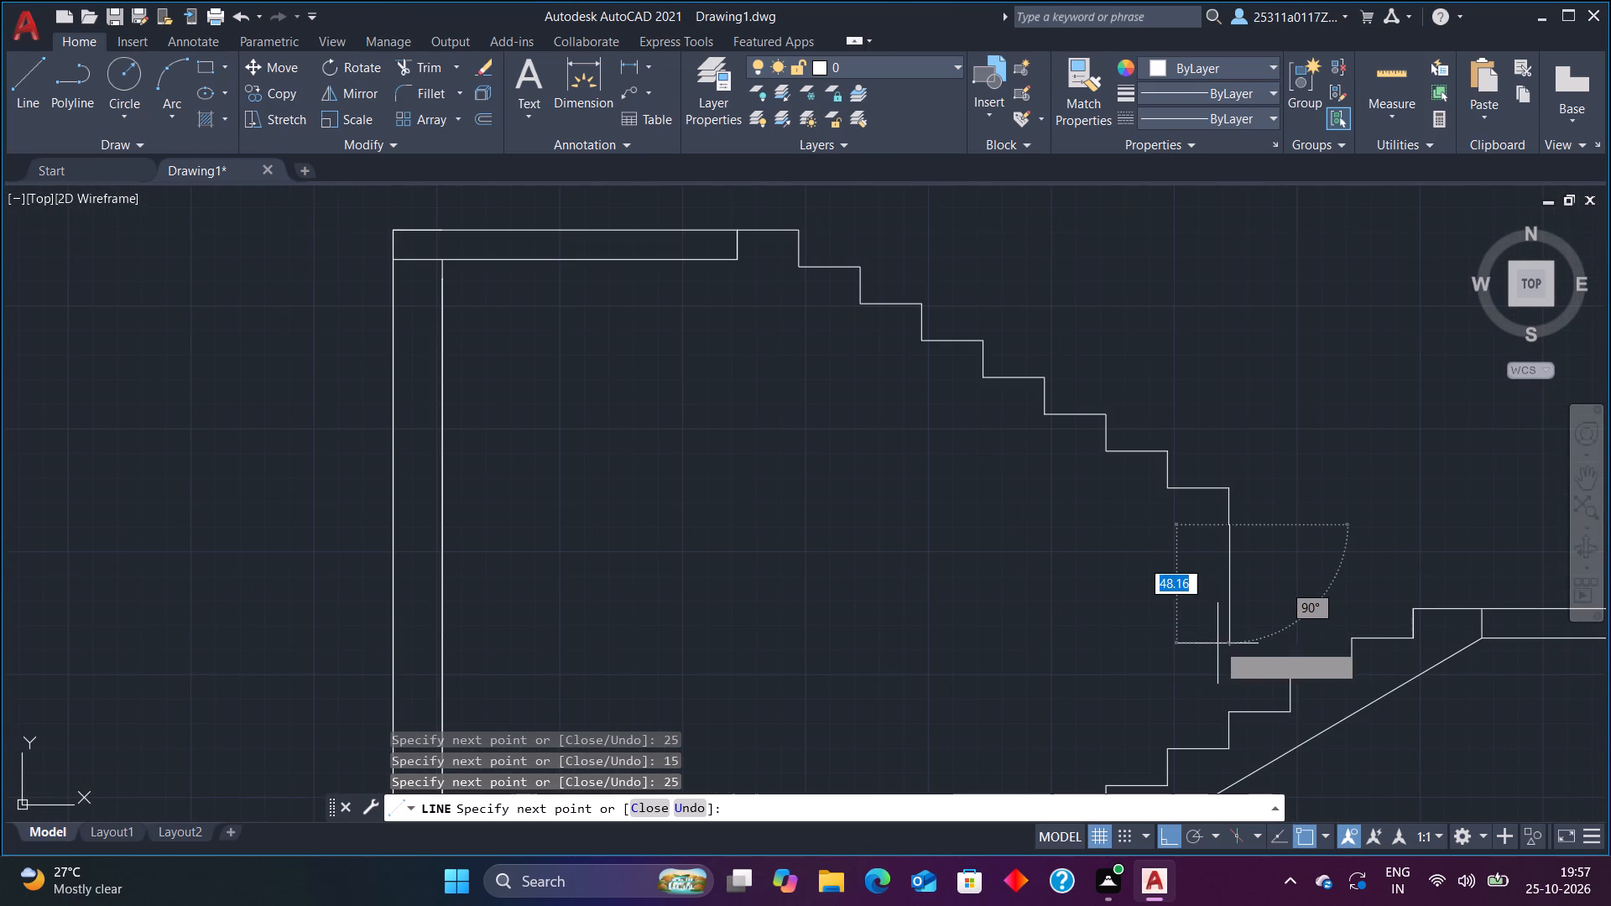
Draw the upper flight's ninth and tenth steps down, each with a 25-unit tread and a 15-unit riser.
type("25")
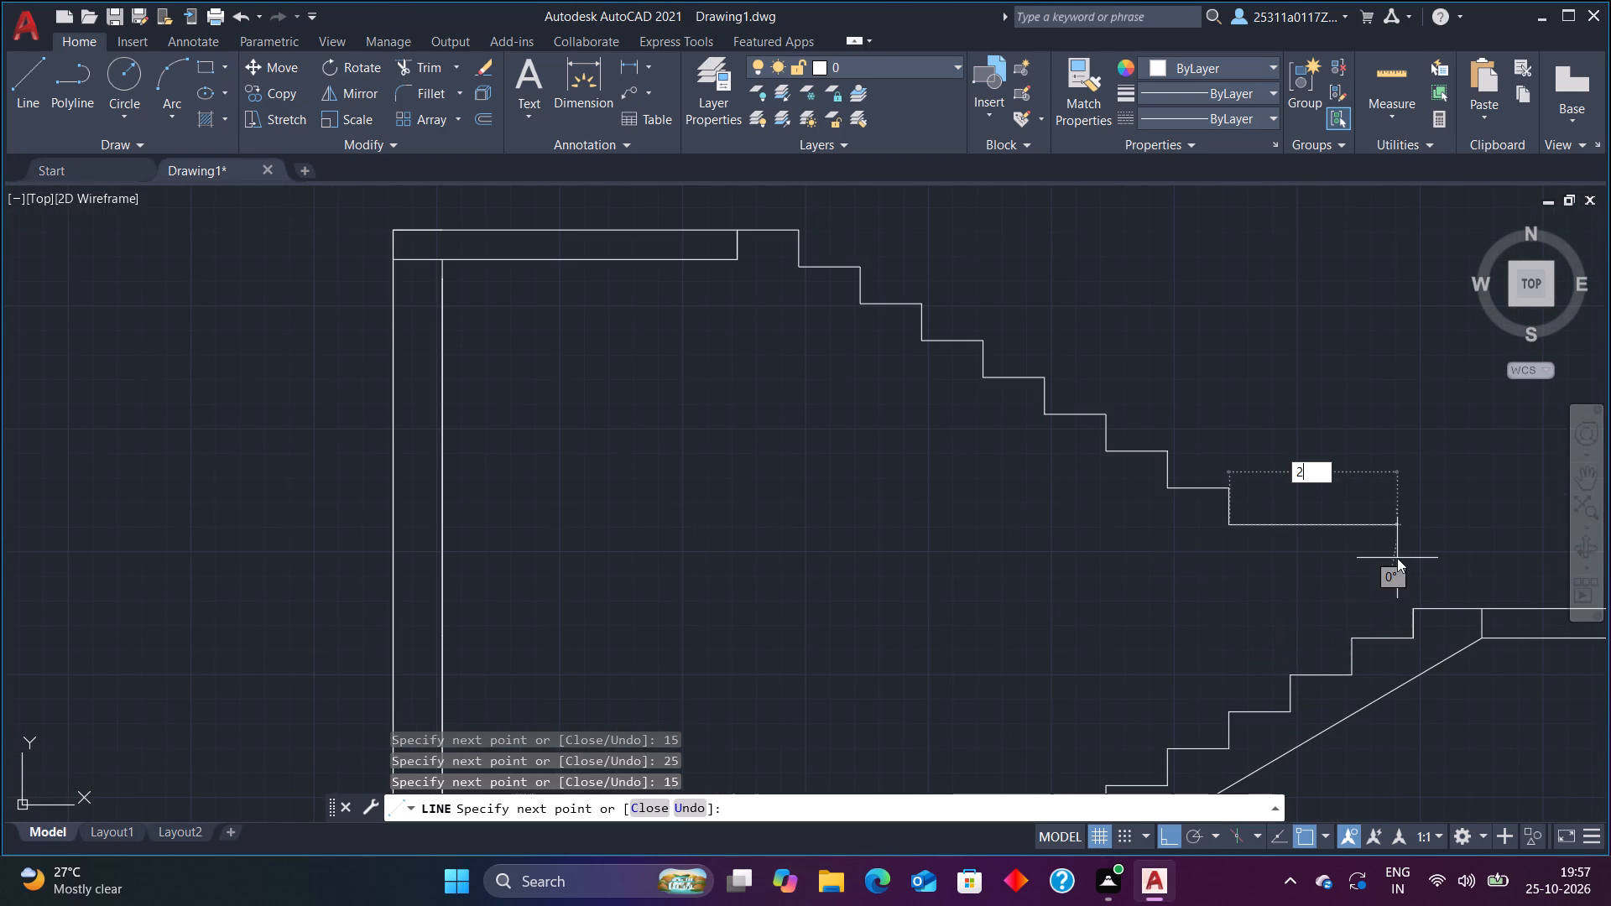
key("Return")
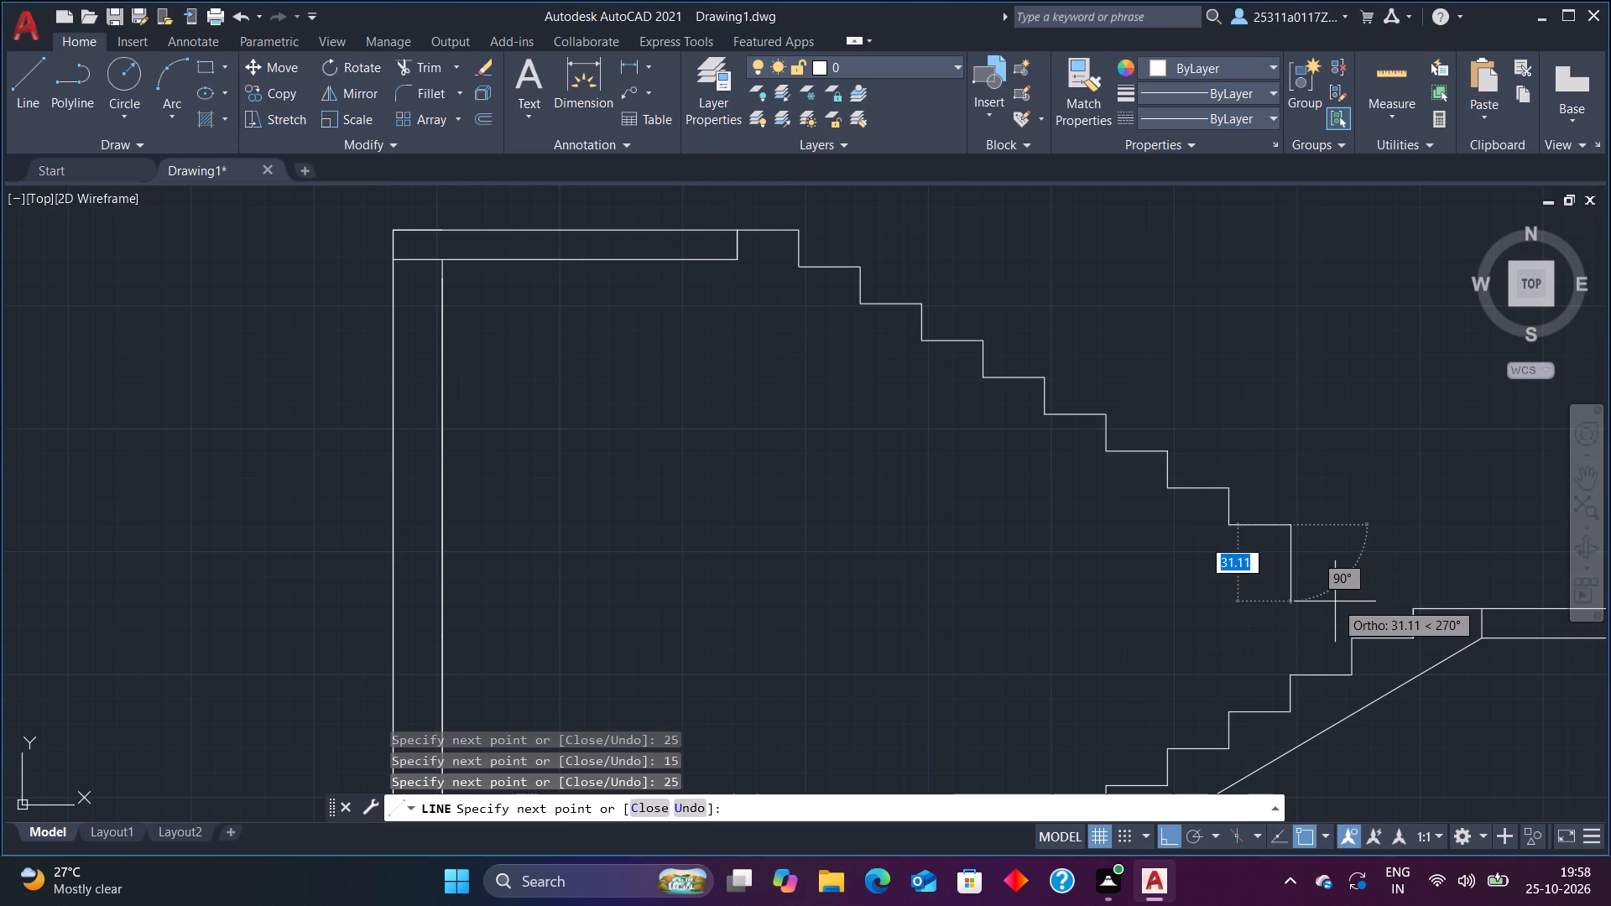
type("15")
key("Return")
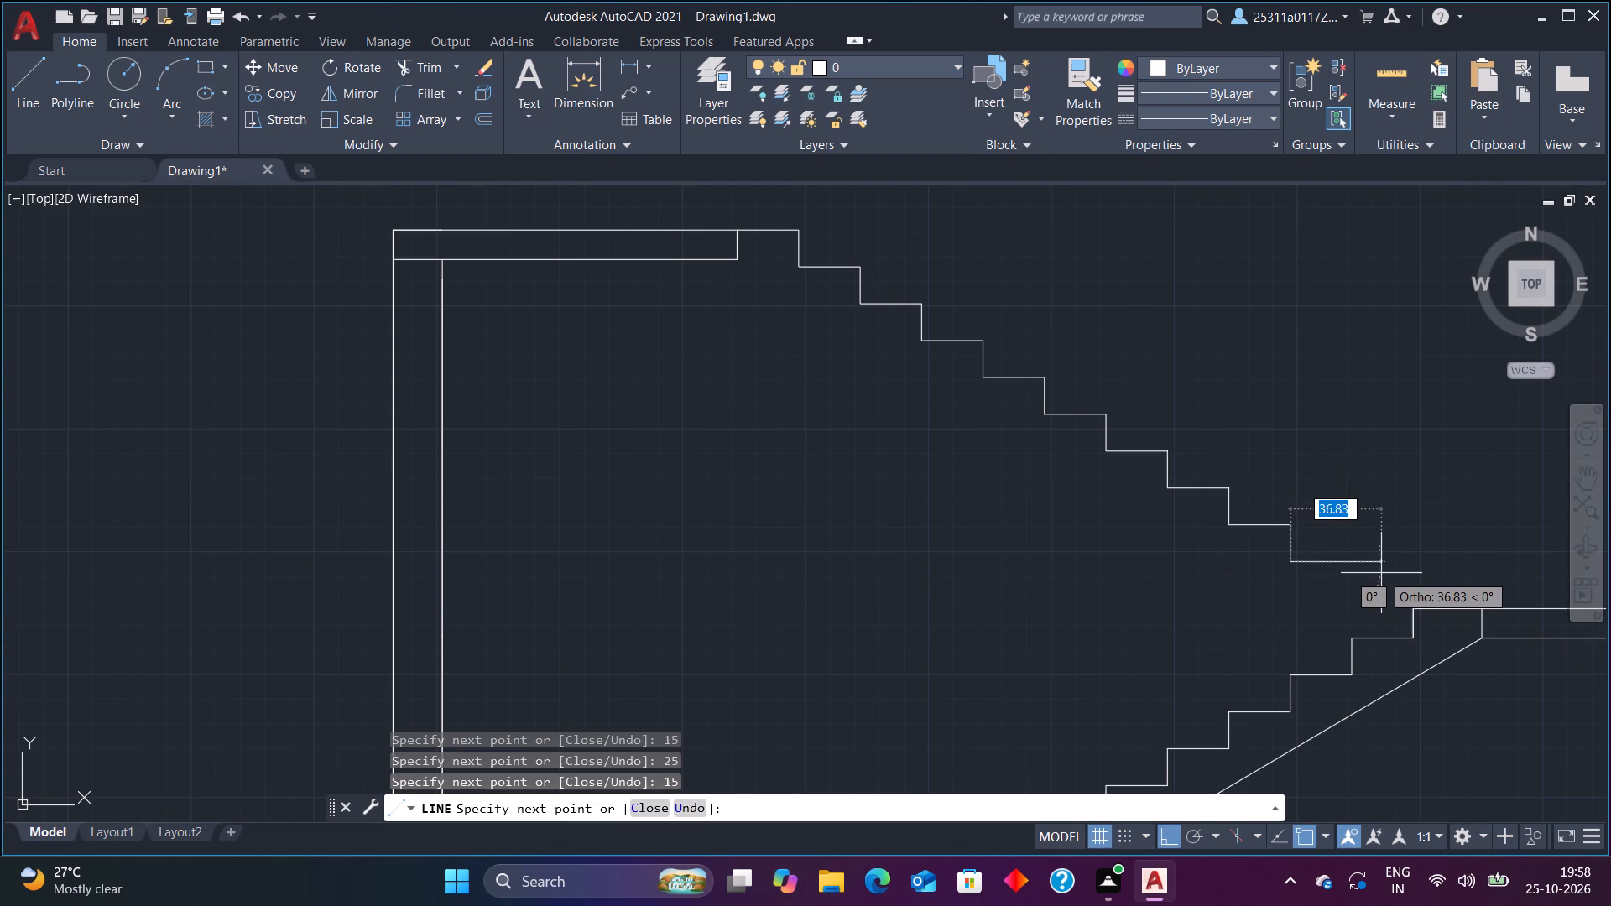
type("25")
key("Return")
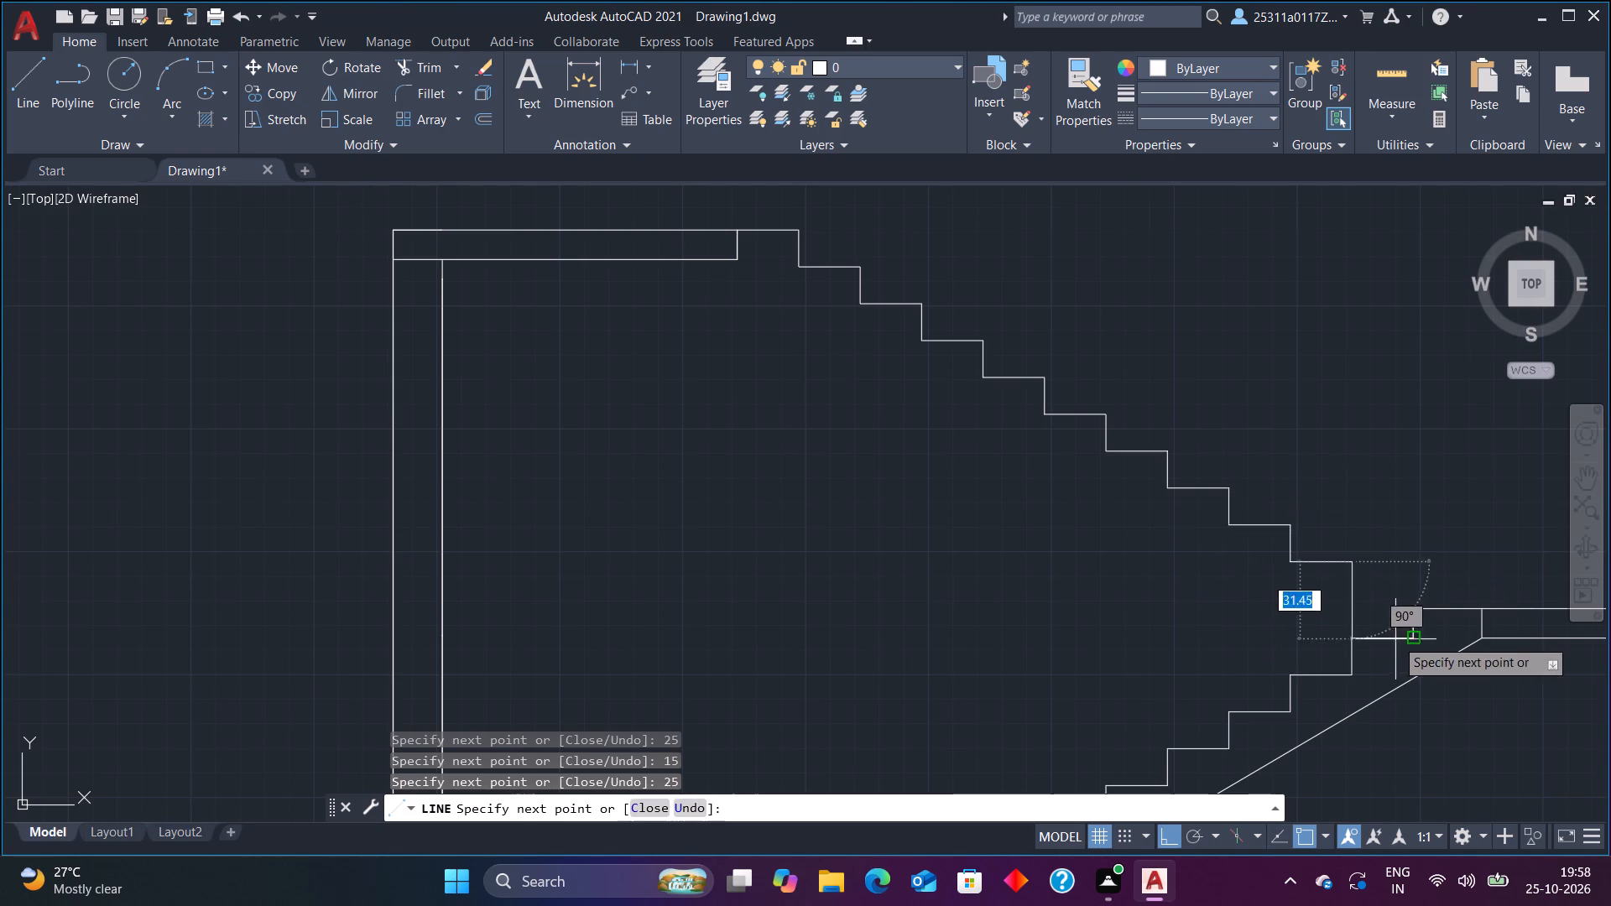
type("15")
key("Return")
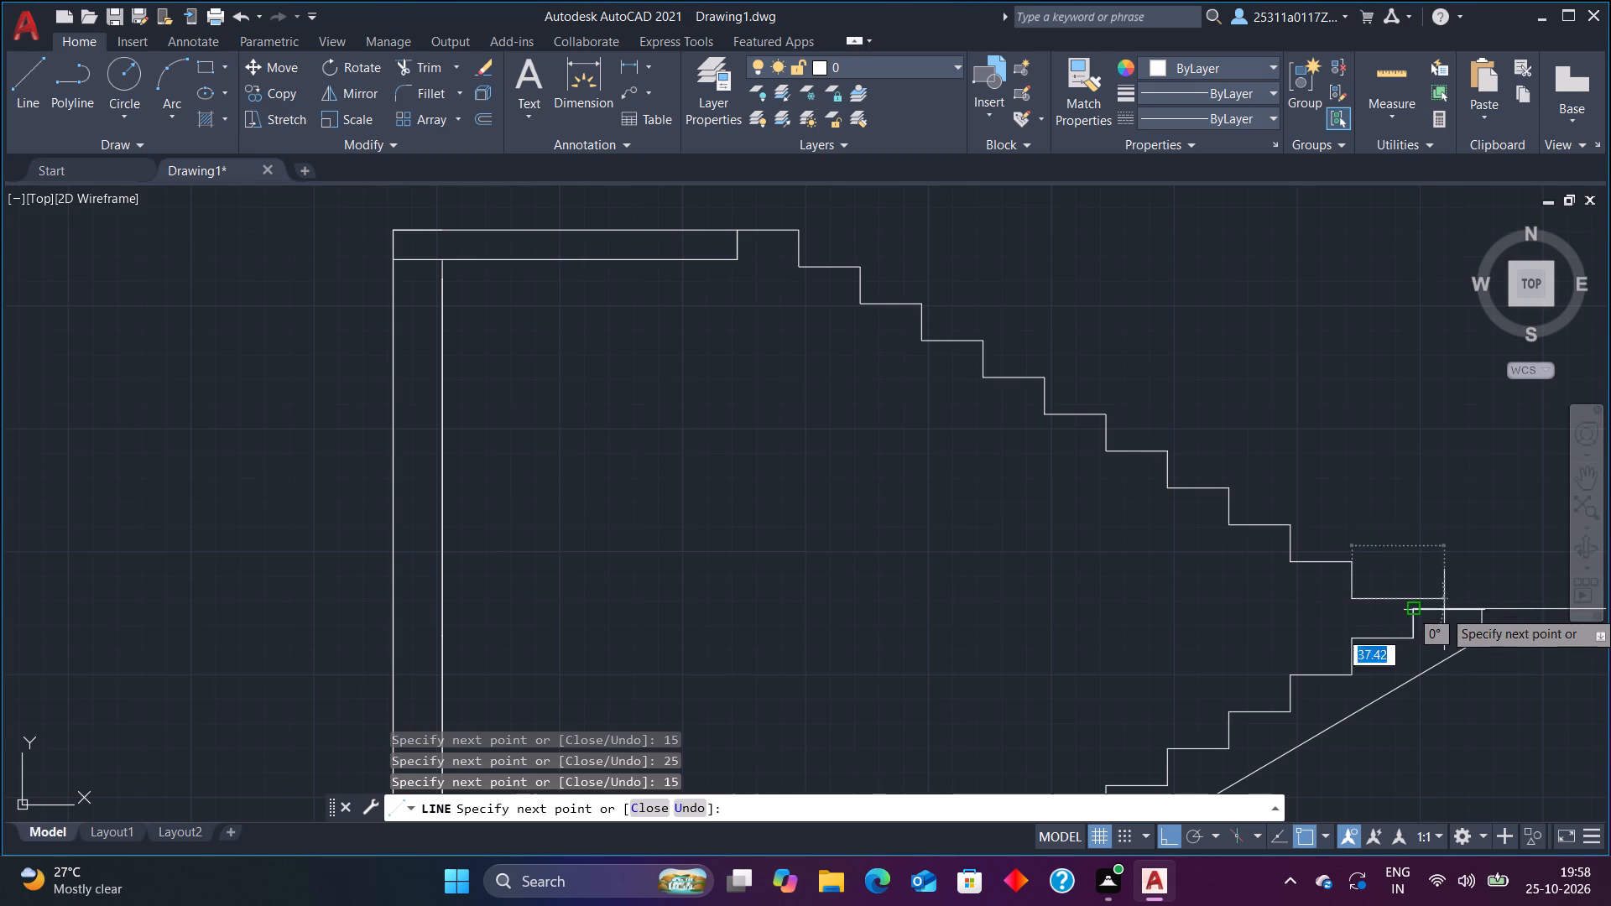
Draw a last tread of about 25 units to above the mid landing's edge, and close it down onto the landing's upper corner.
scroll(1370, 617, "up", 2)
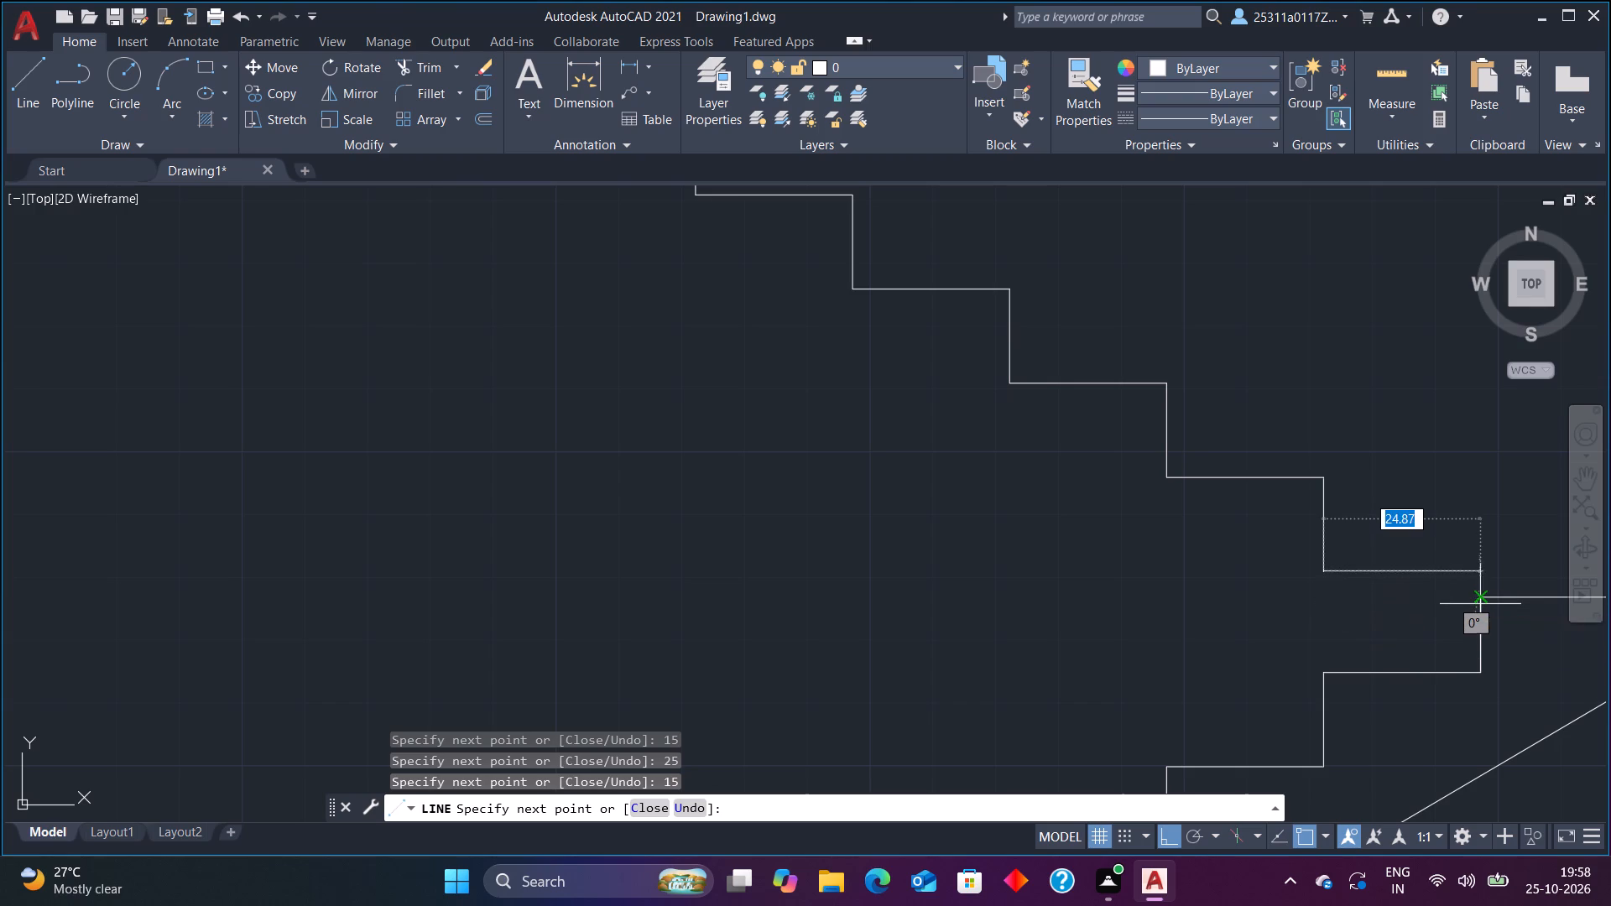
left_click(1483, 570)
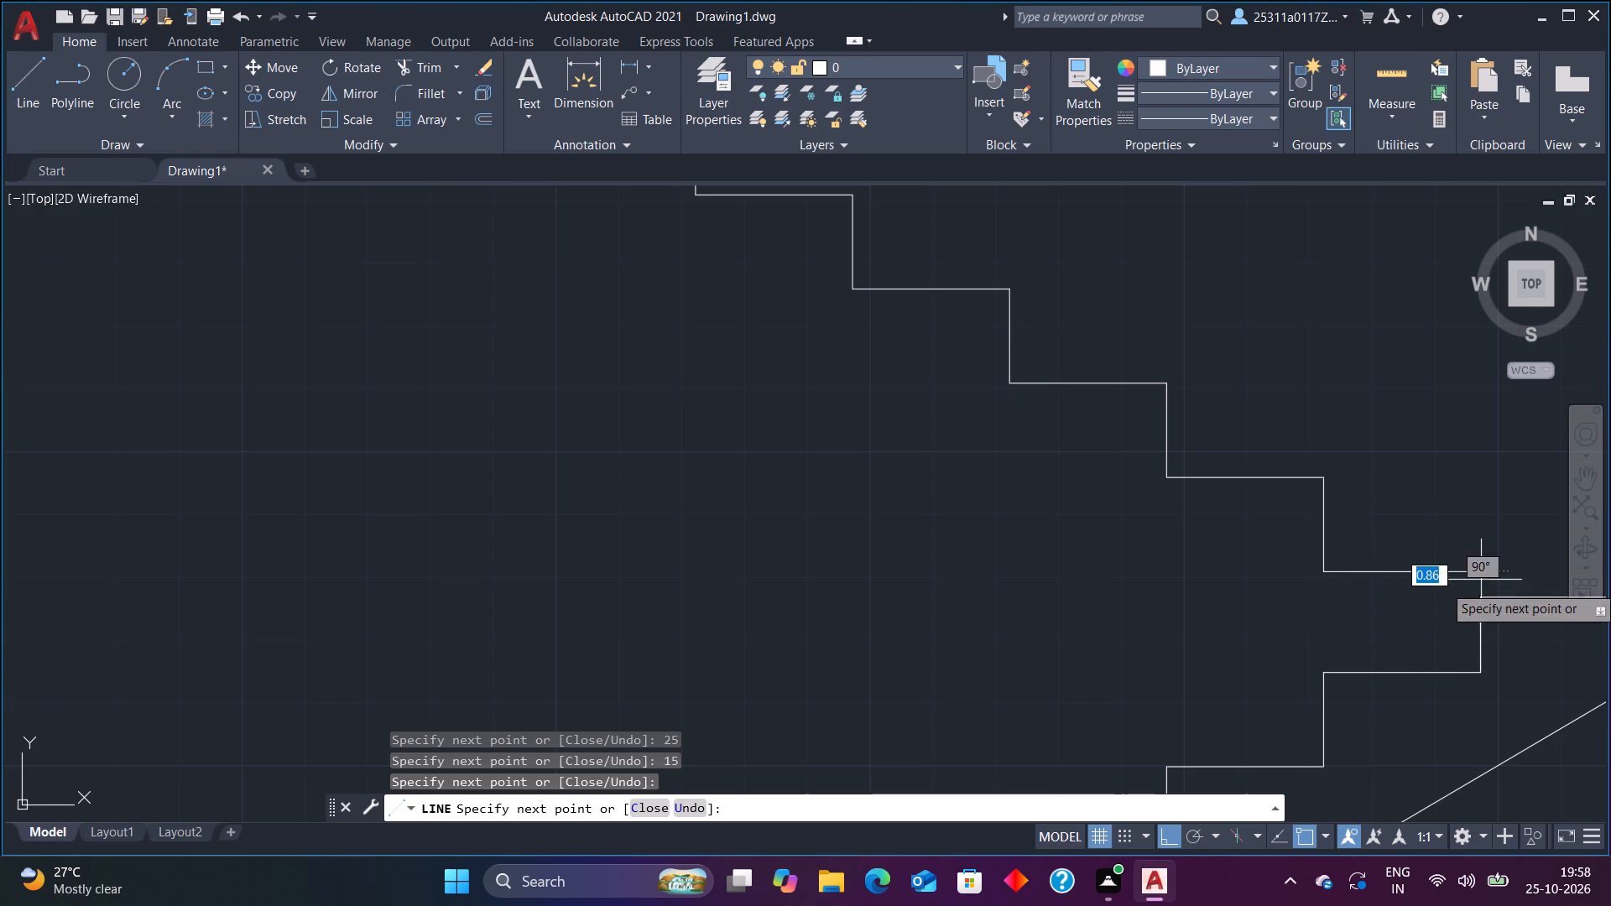
left_click(1481, 599)
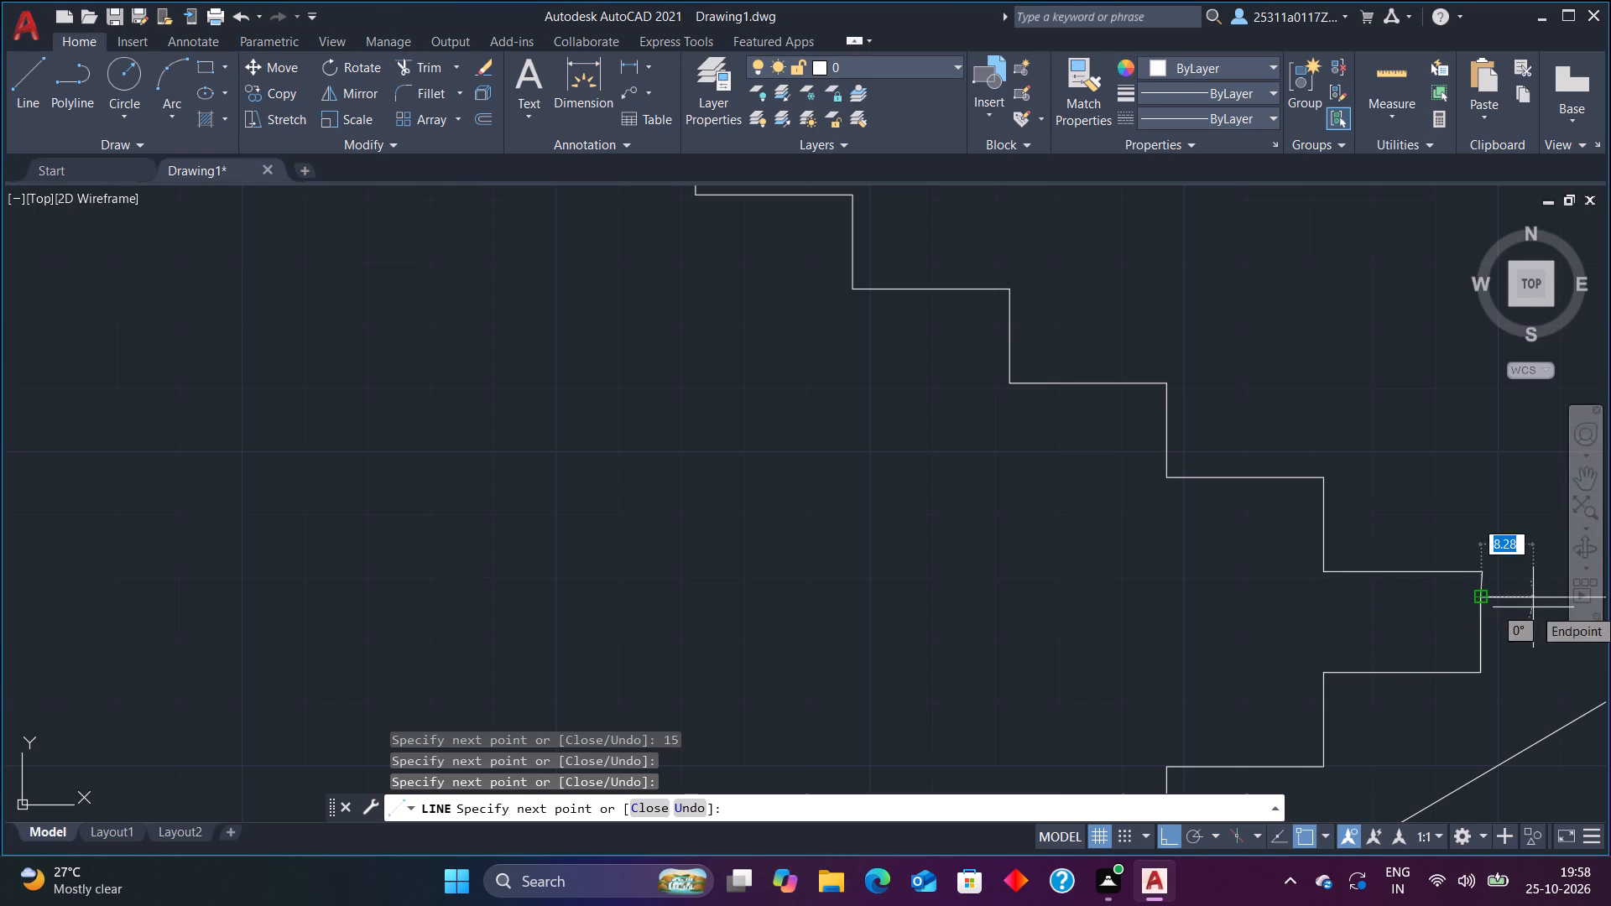
key("Escape")
right_click_drag(1532, 607, 1508, 614)
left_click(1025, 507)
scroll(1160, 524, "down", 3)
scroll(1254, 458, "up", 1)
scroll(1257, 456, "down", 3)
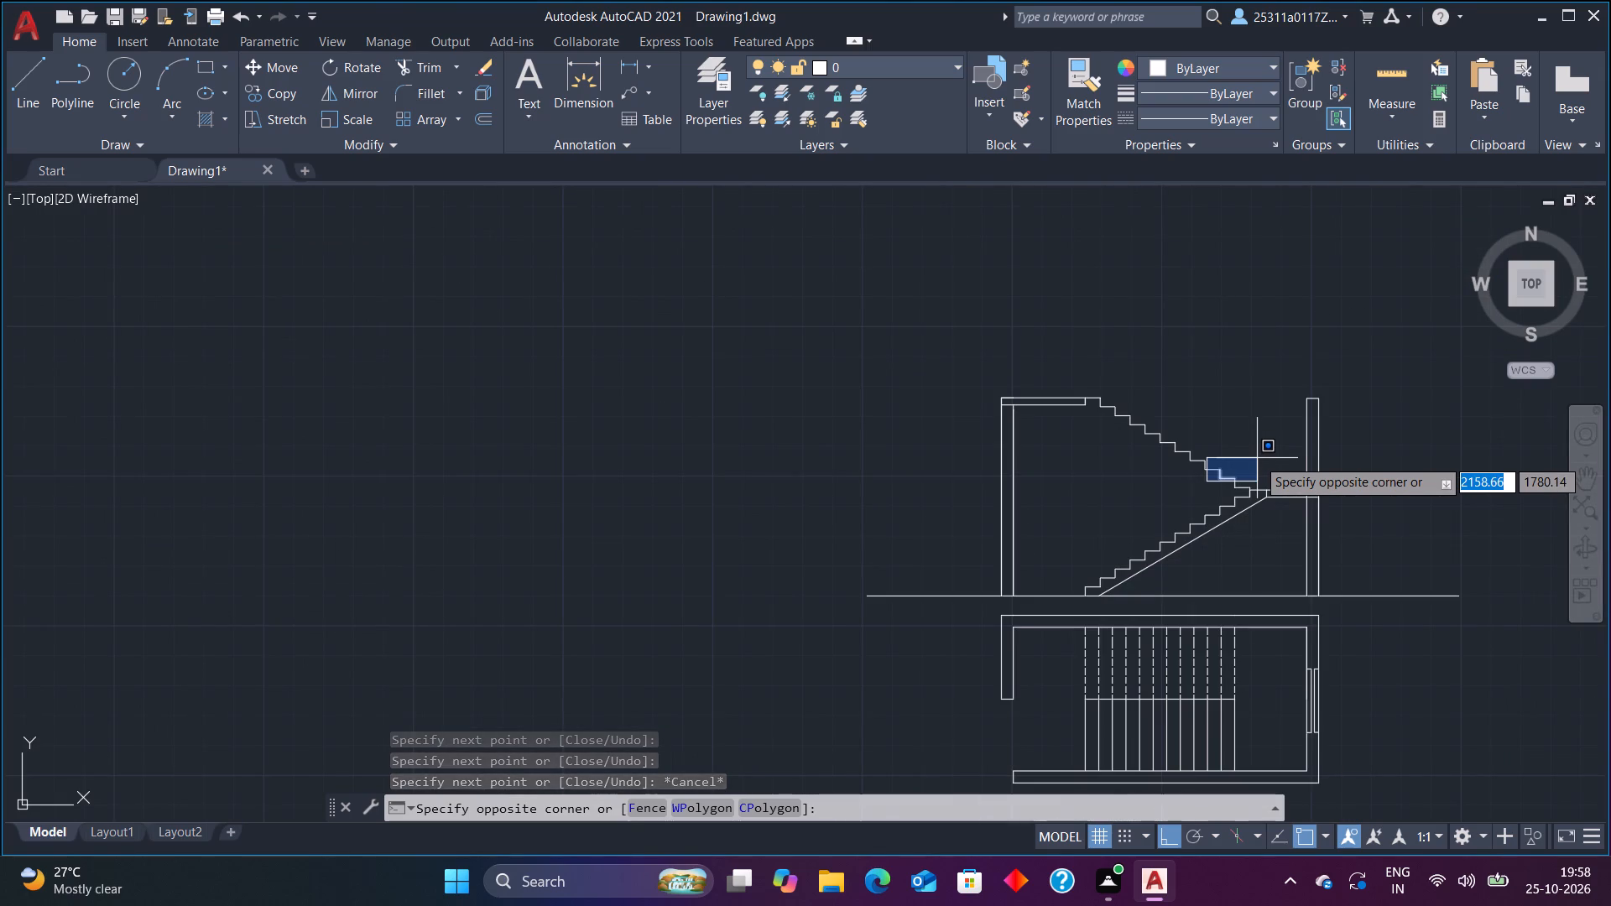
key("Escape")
Erase the upper flight's lowest tread, just above the mid landing's edge.
scroll(1257, 454, "down", 1)
scroll(1257, 453, "up", 3)
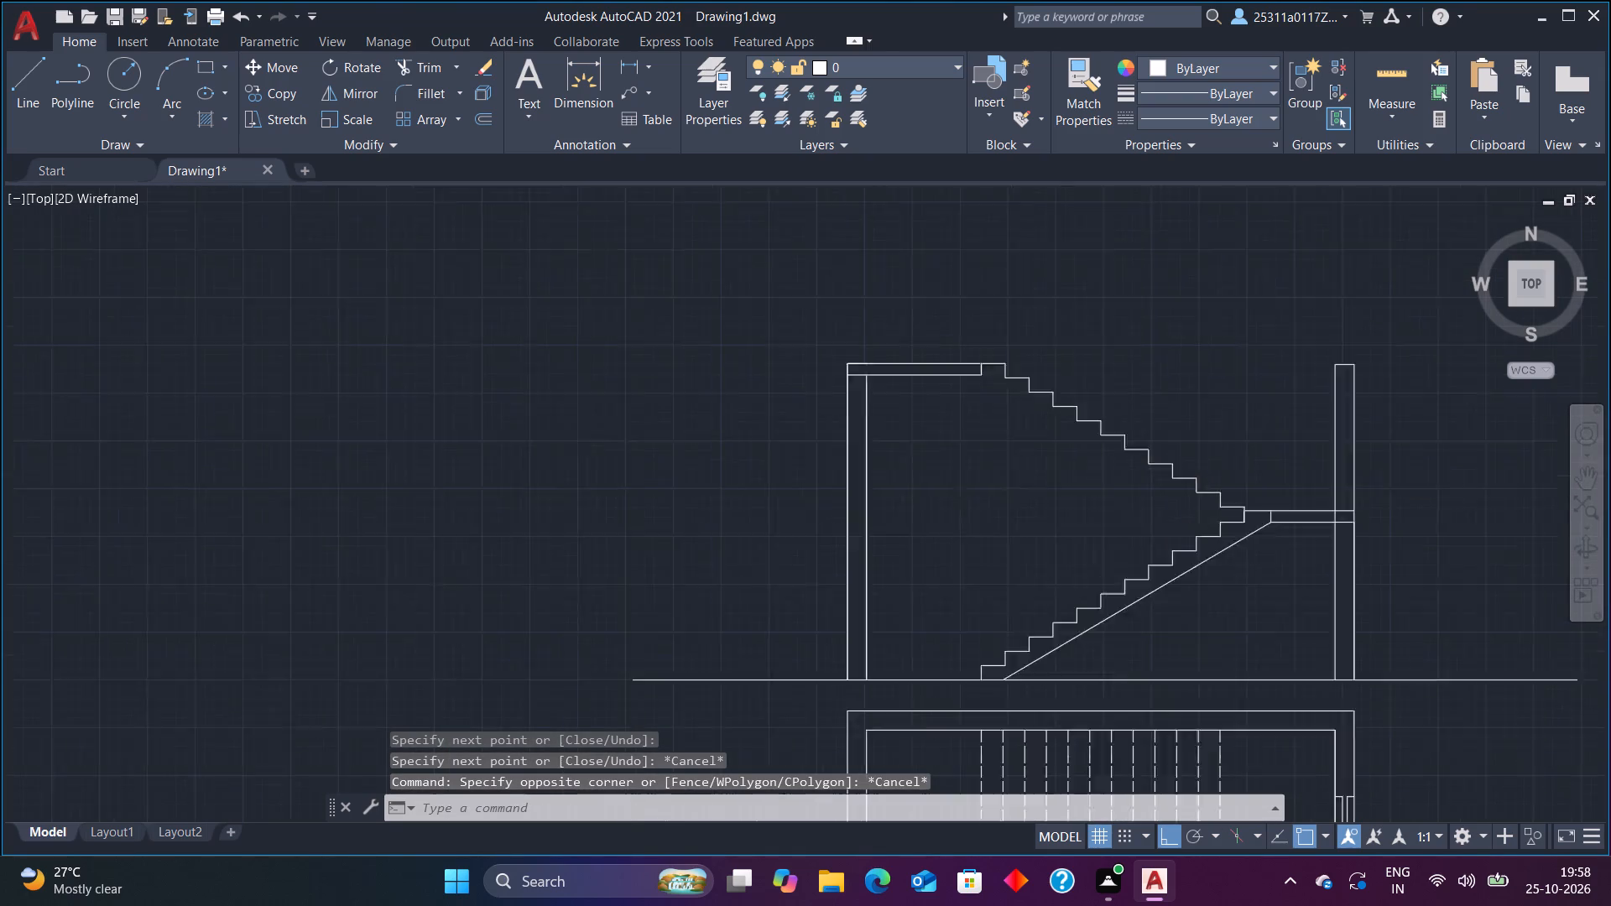
scroll(1257, 453, "up", 1)
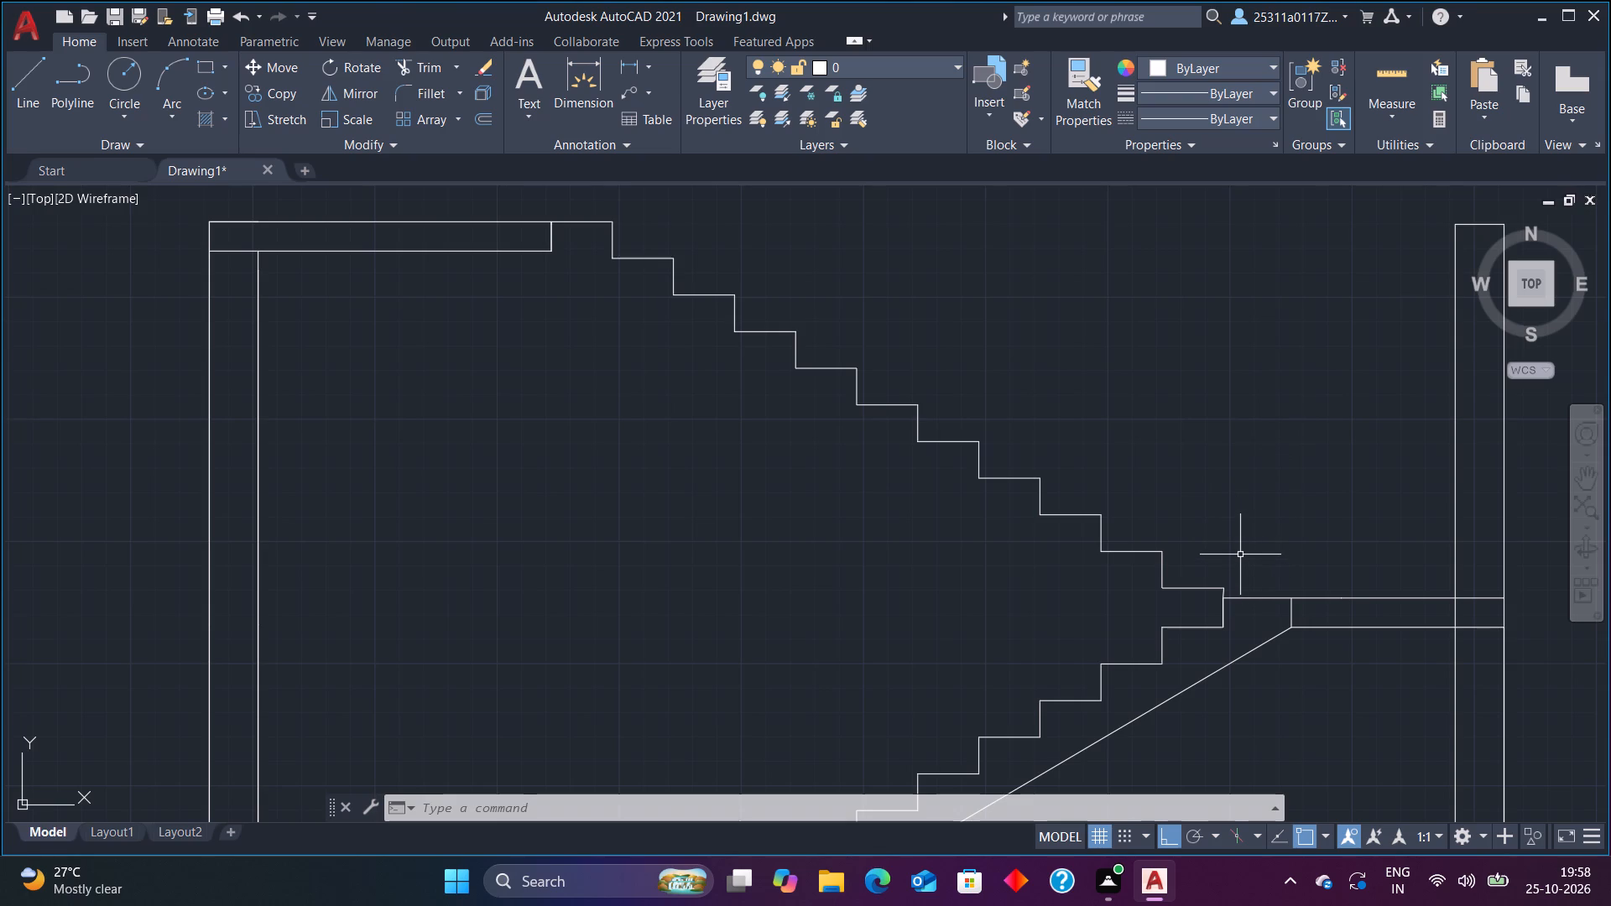
left_click_drag(1236, 542, 1174, 599)
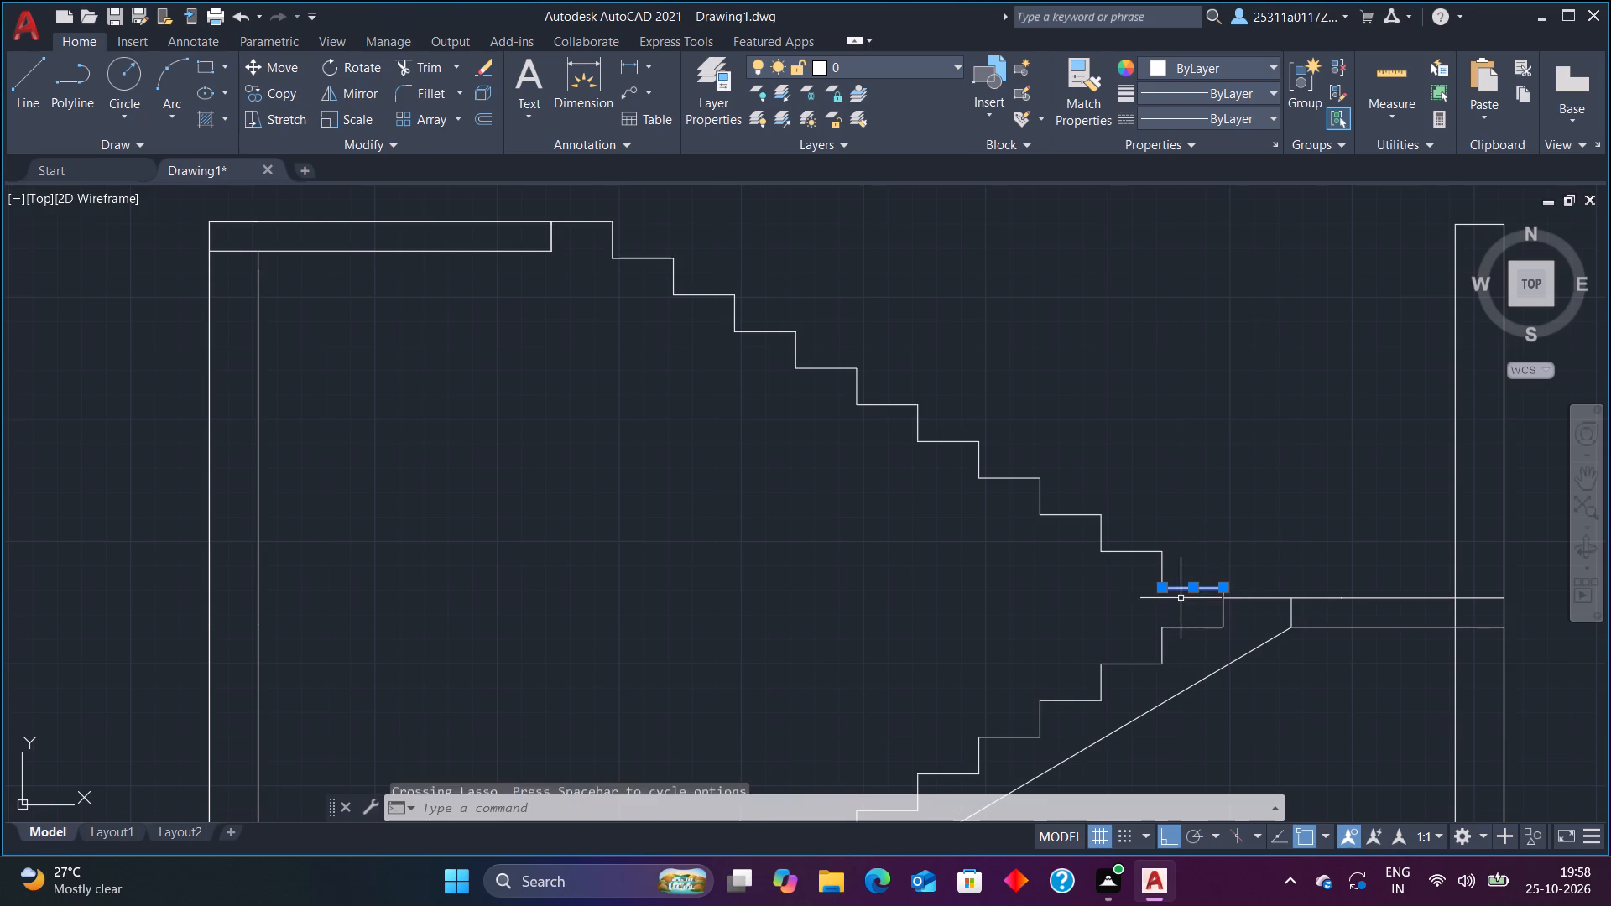
key("Delete")
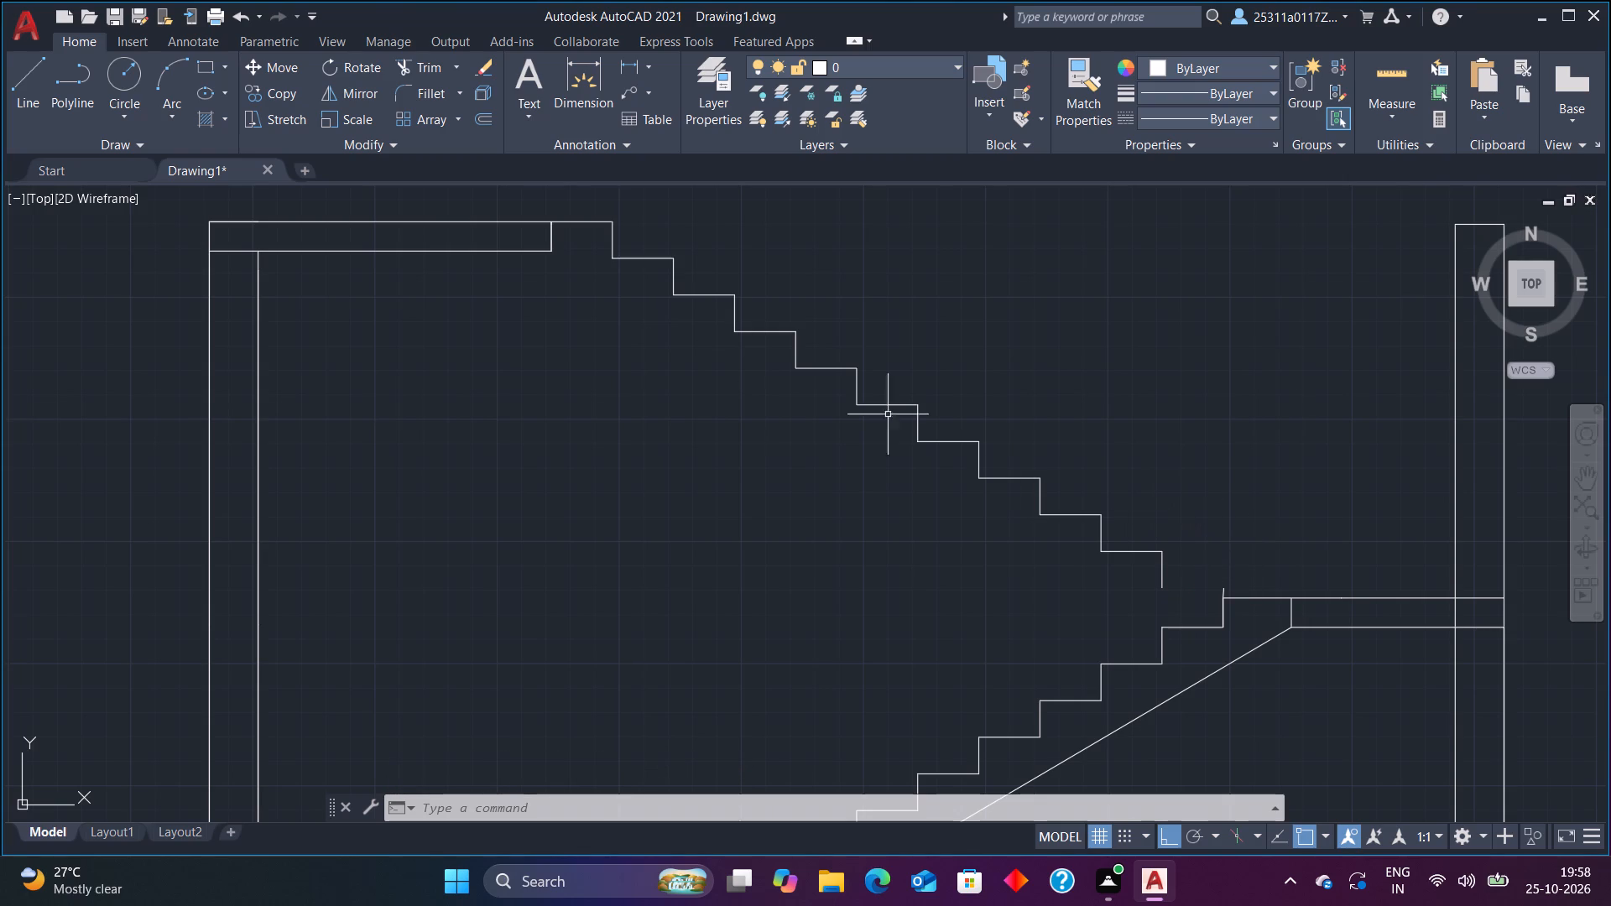
With Ortho off, draw the upper flight's sloped soffit line from the foot of the mid landing's edge riser to the top slab's lower free corner.
left_click(30, 70)
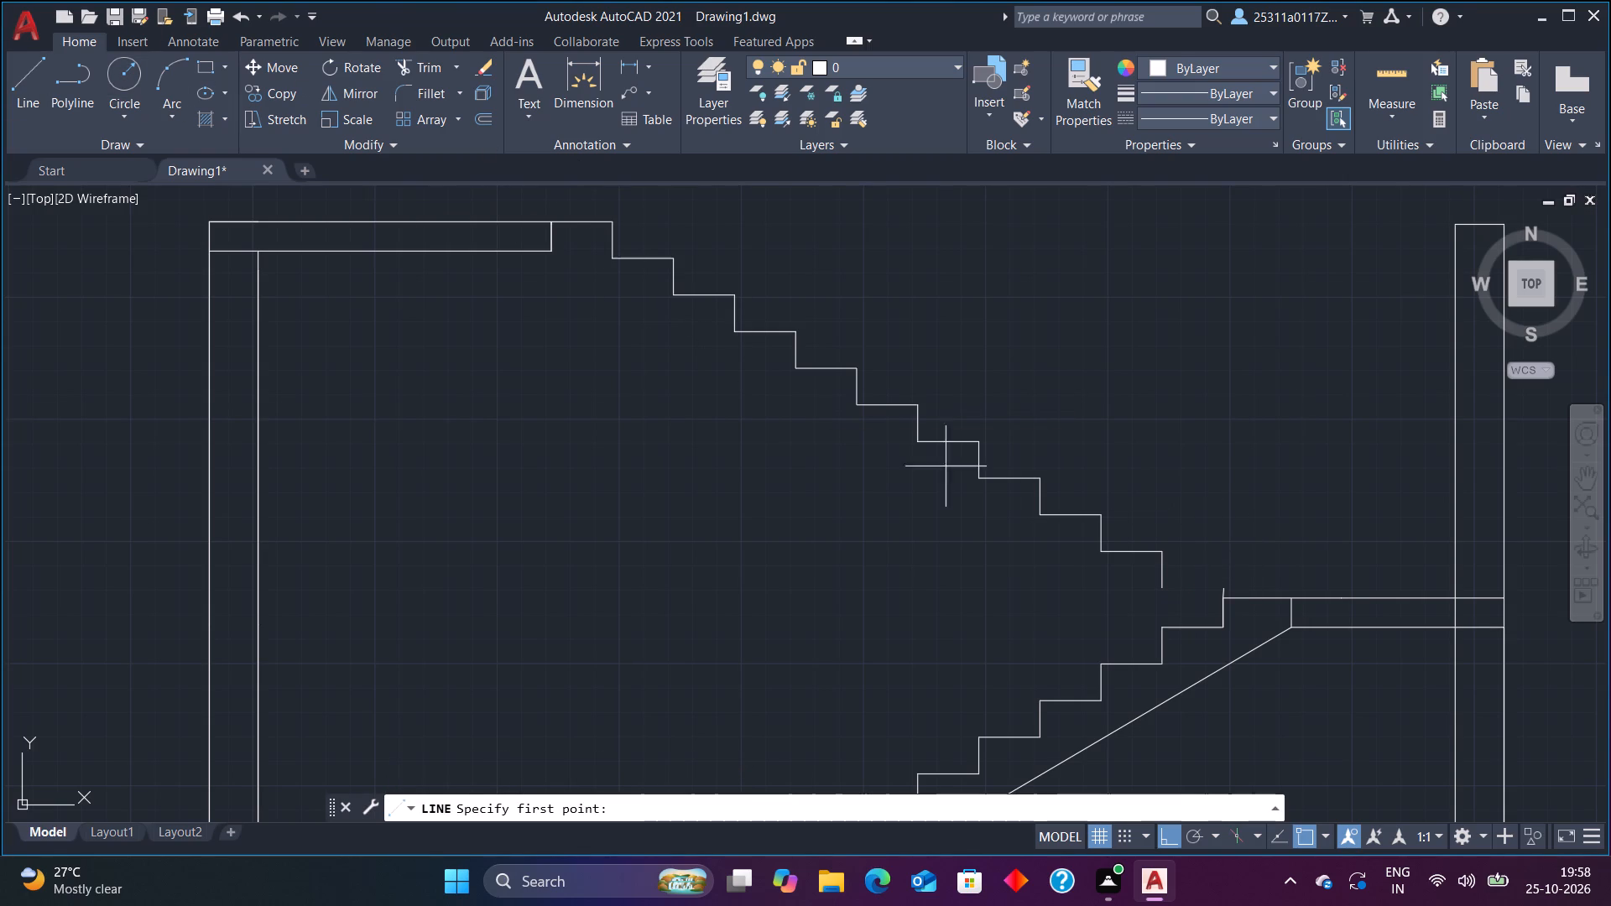
left_click(1157, 835)
left_click(1221, 626)
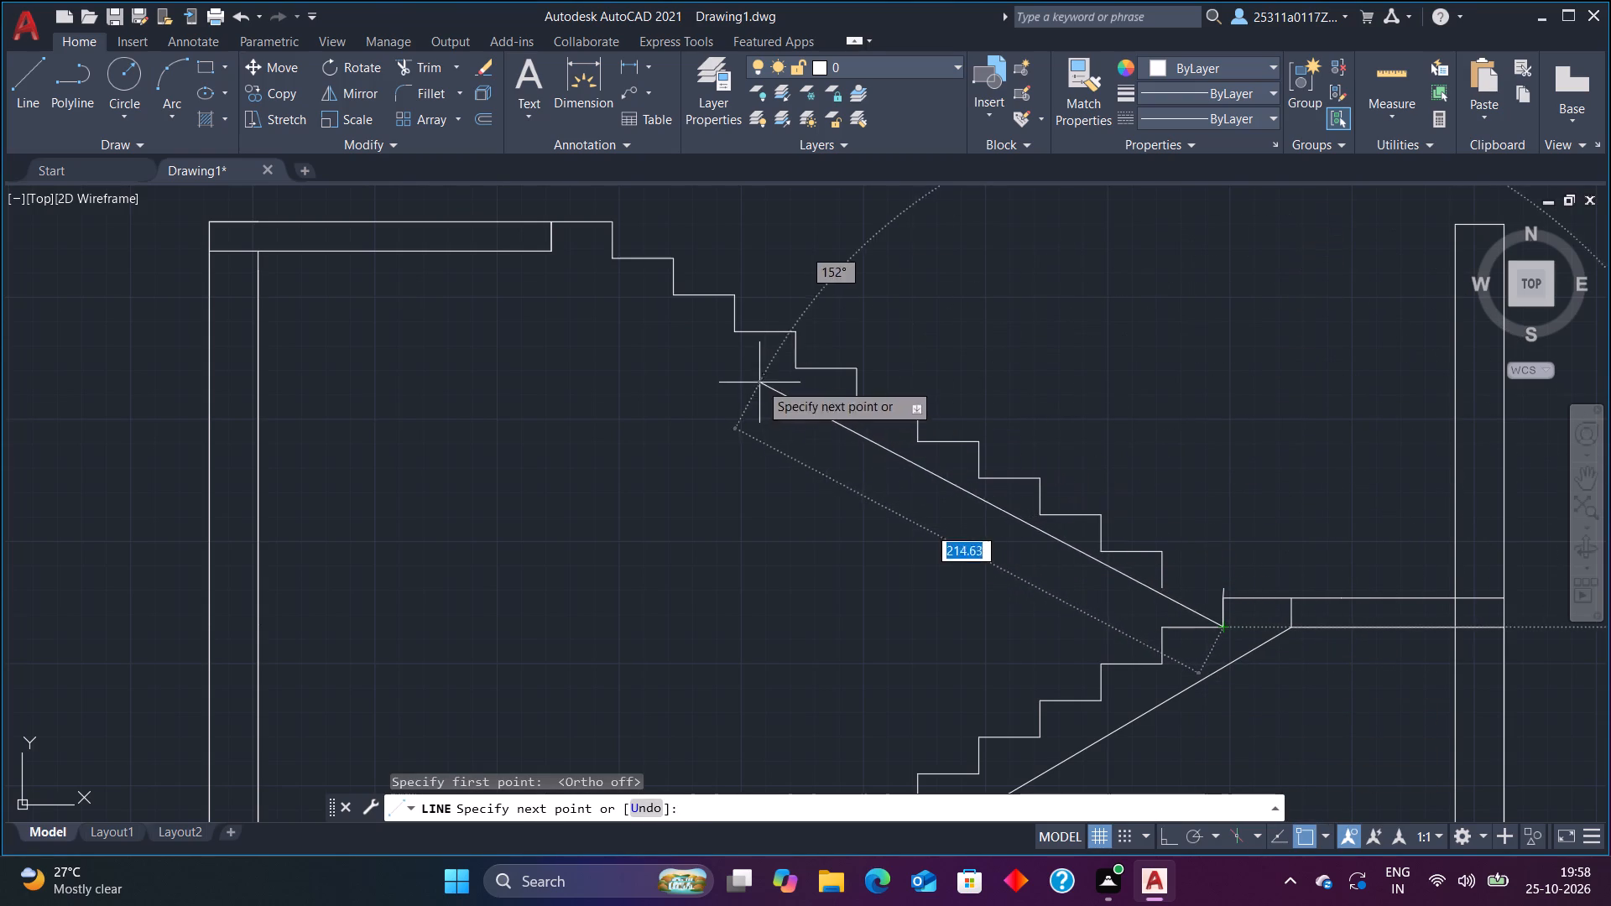
left_click(550, 256)
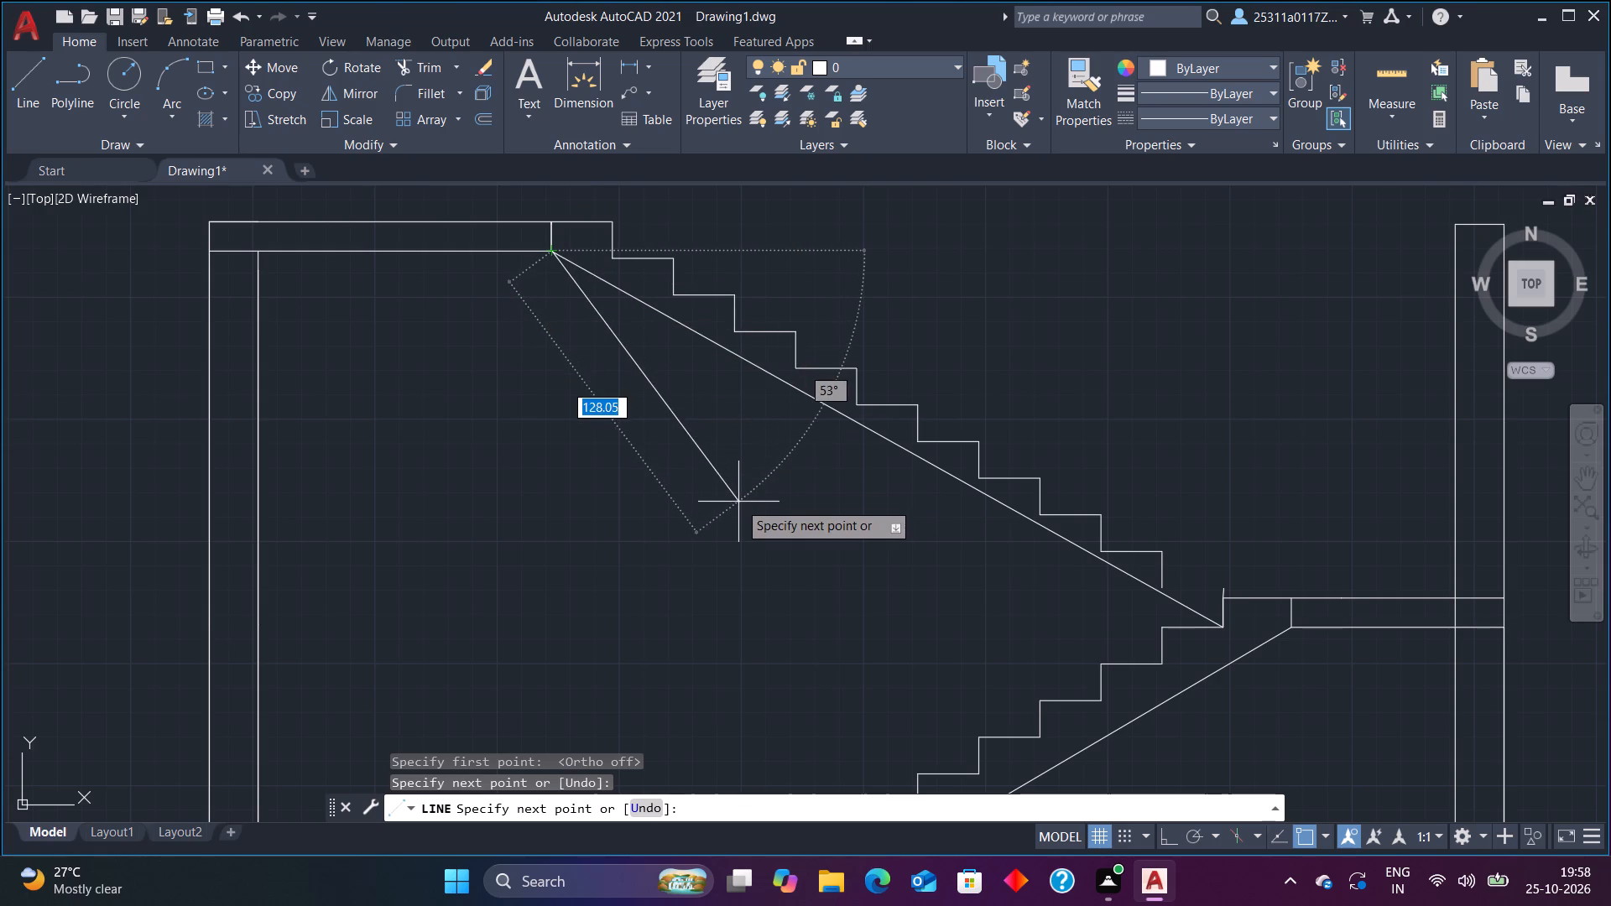
key("Escape")
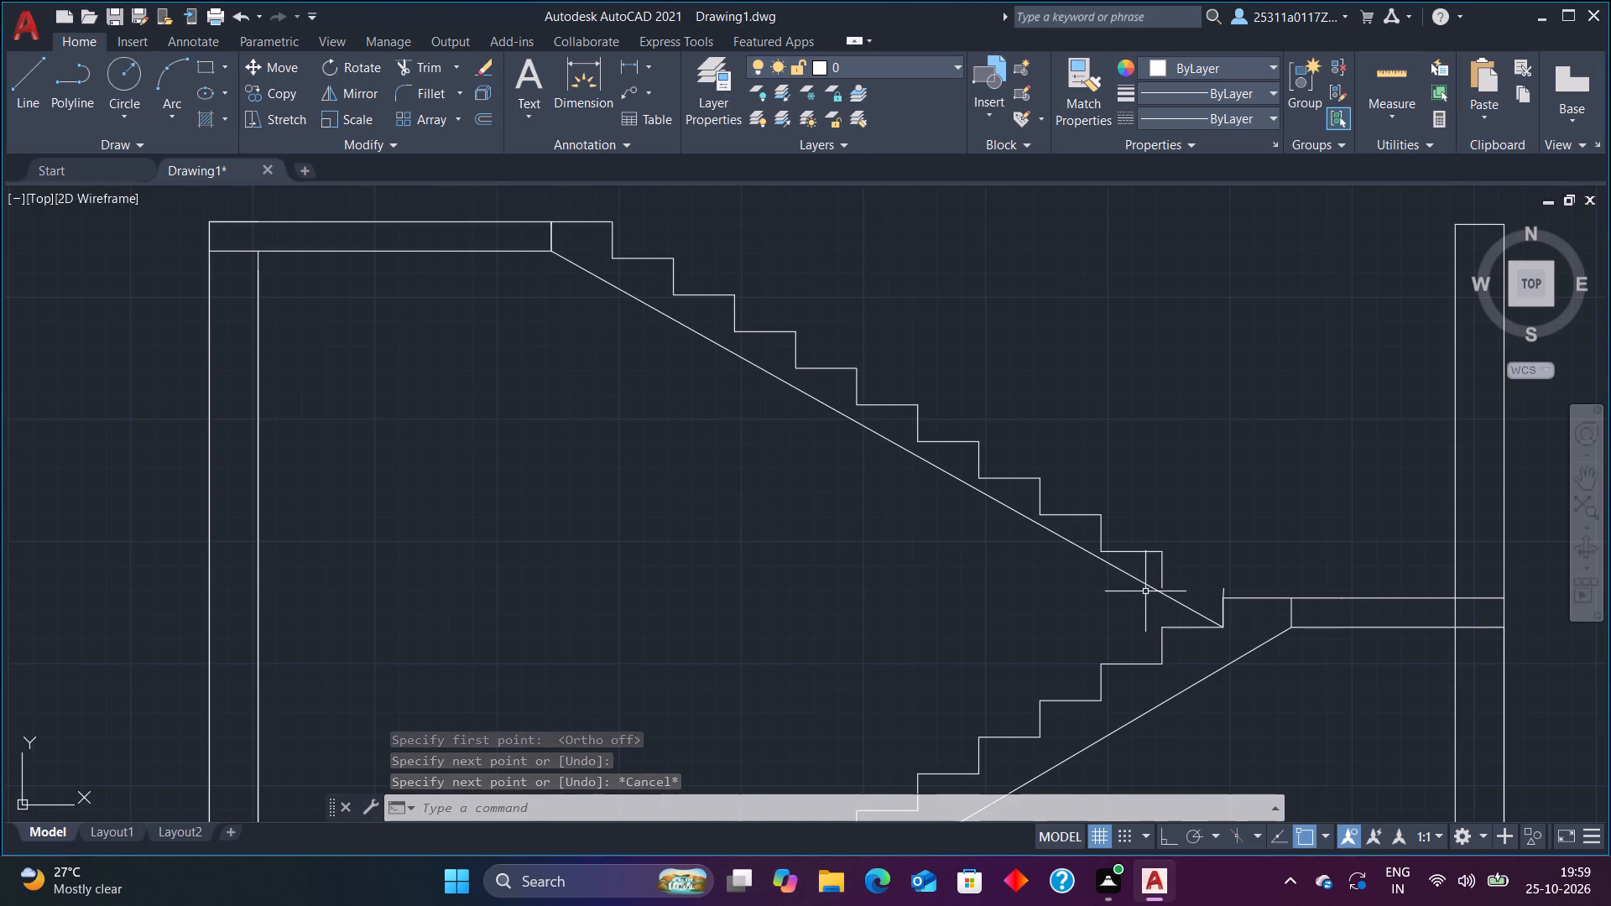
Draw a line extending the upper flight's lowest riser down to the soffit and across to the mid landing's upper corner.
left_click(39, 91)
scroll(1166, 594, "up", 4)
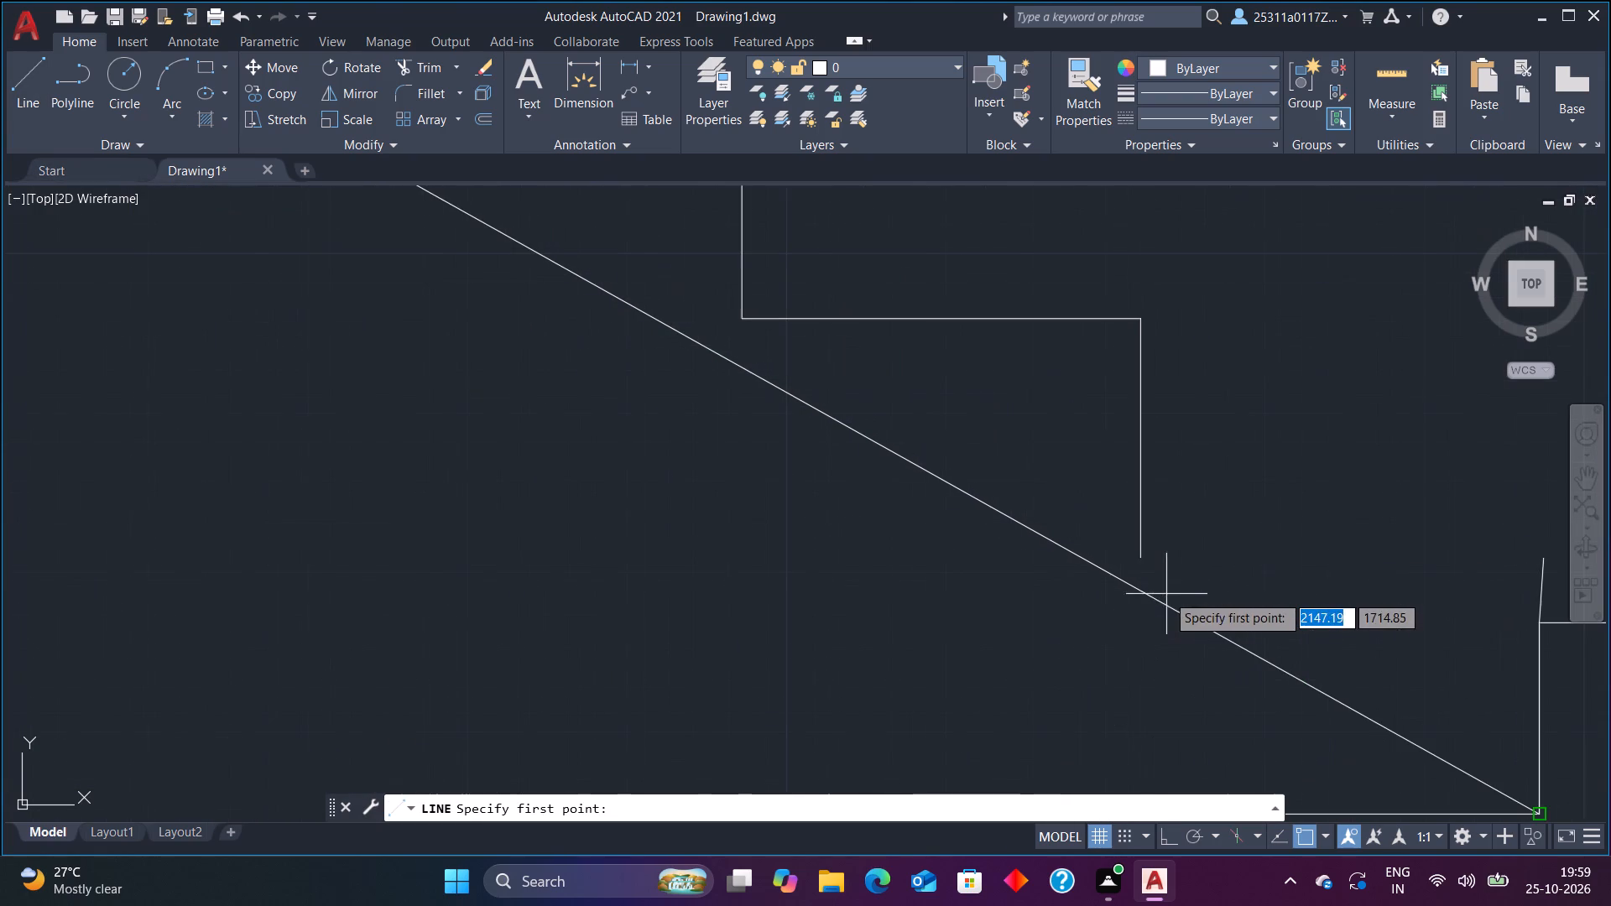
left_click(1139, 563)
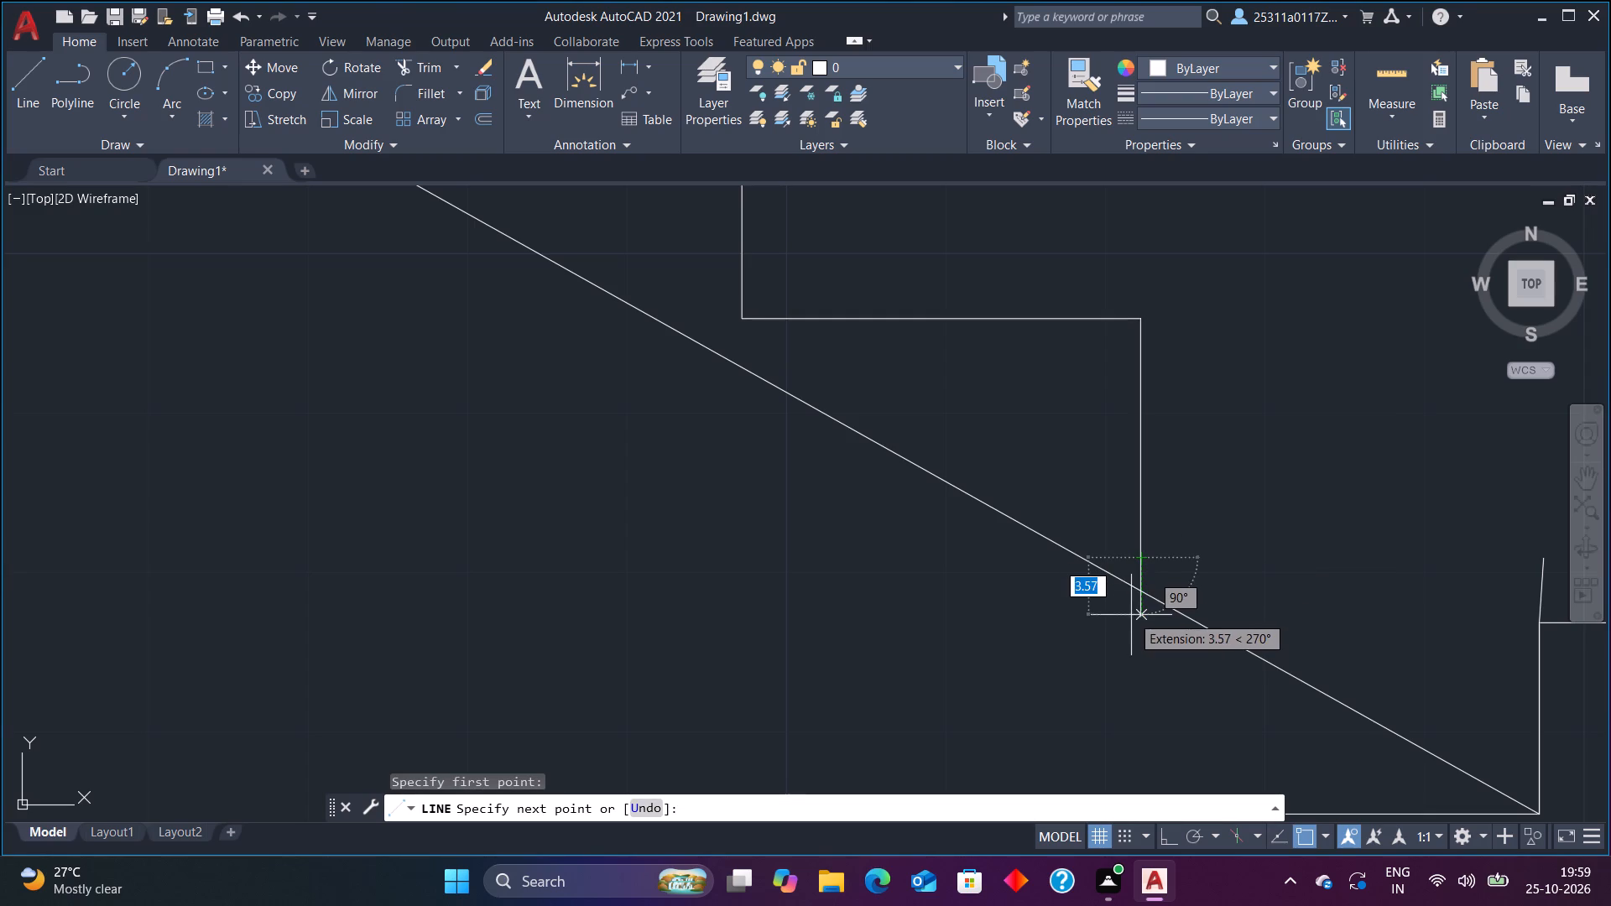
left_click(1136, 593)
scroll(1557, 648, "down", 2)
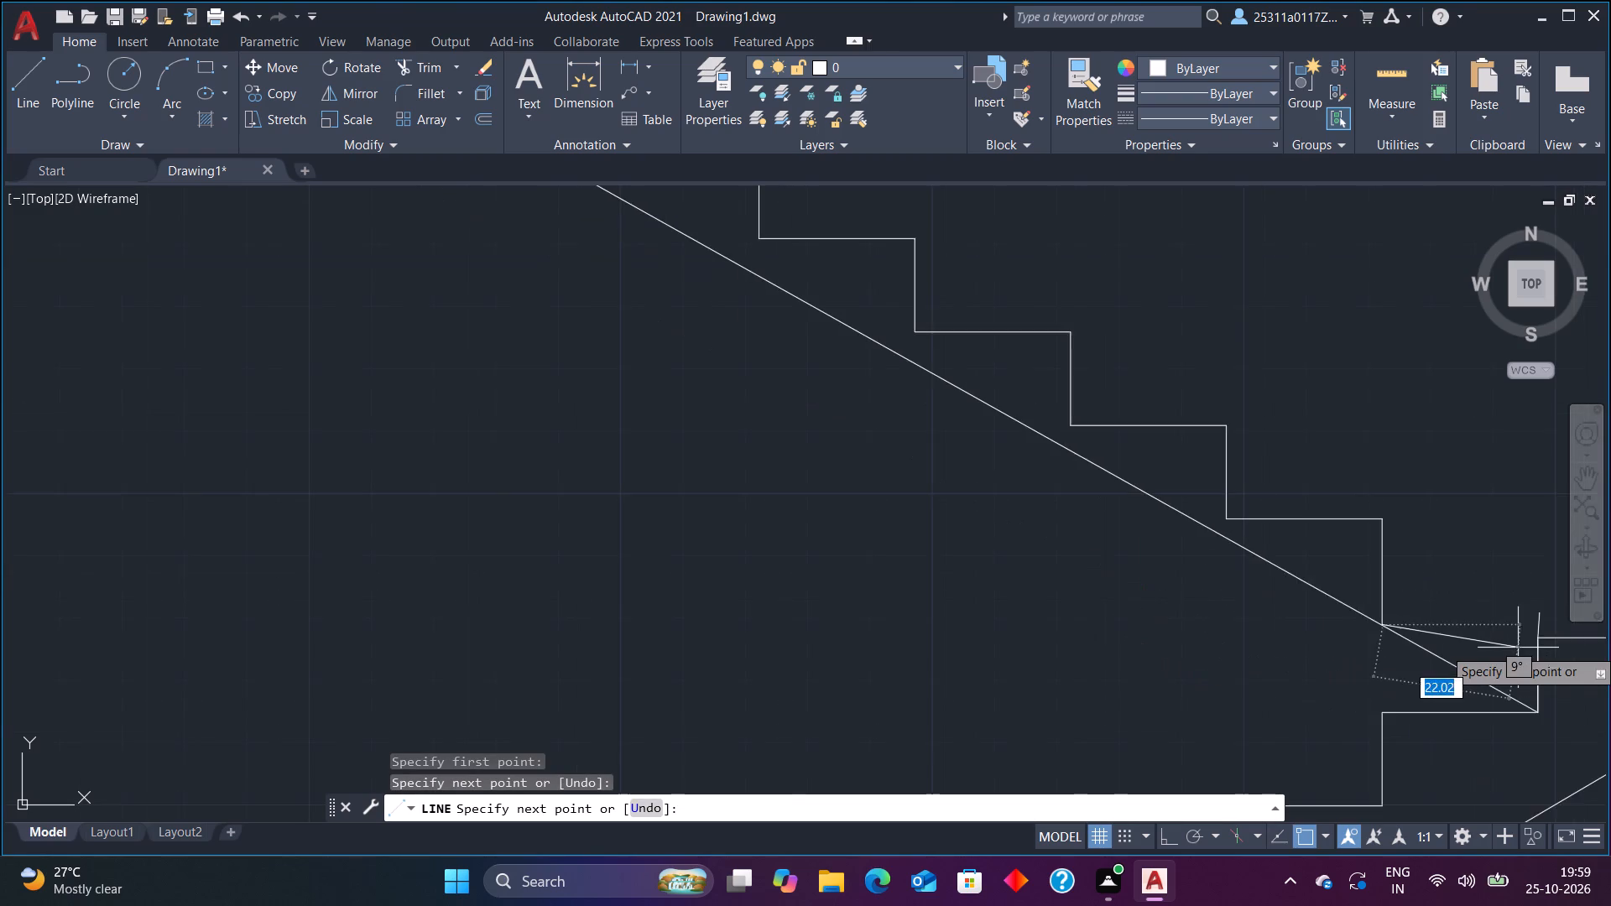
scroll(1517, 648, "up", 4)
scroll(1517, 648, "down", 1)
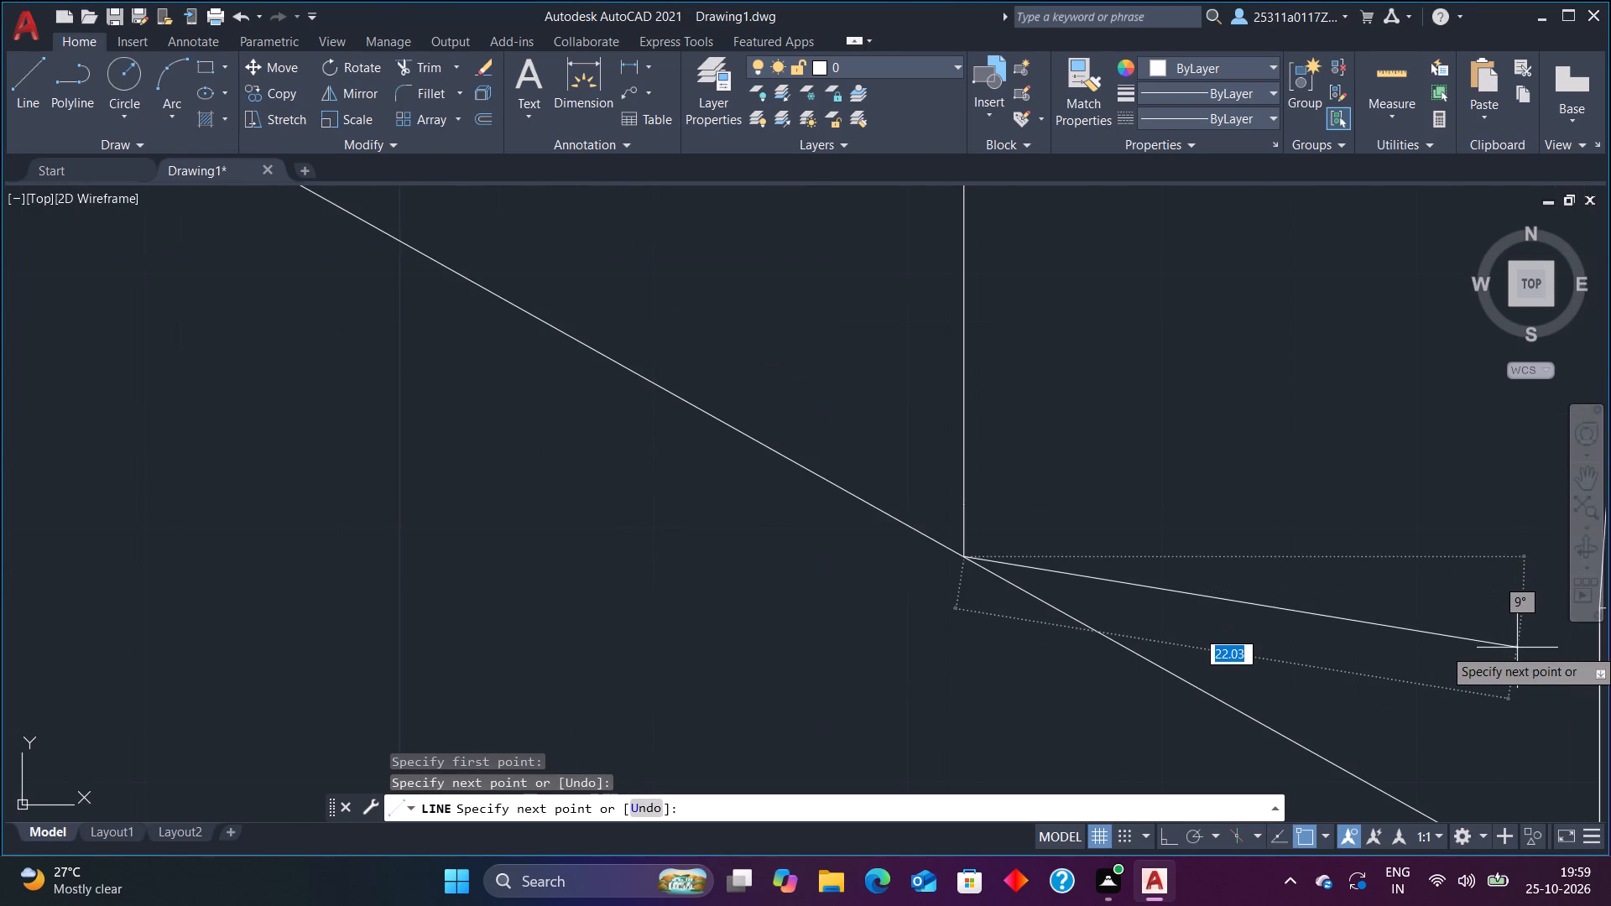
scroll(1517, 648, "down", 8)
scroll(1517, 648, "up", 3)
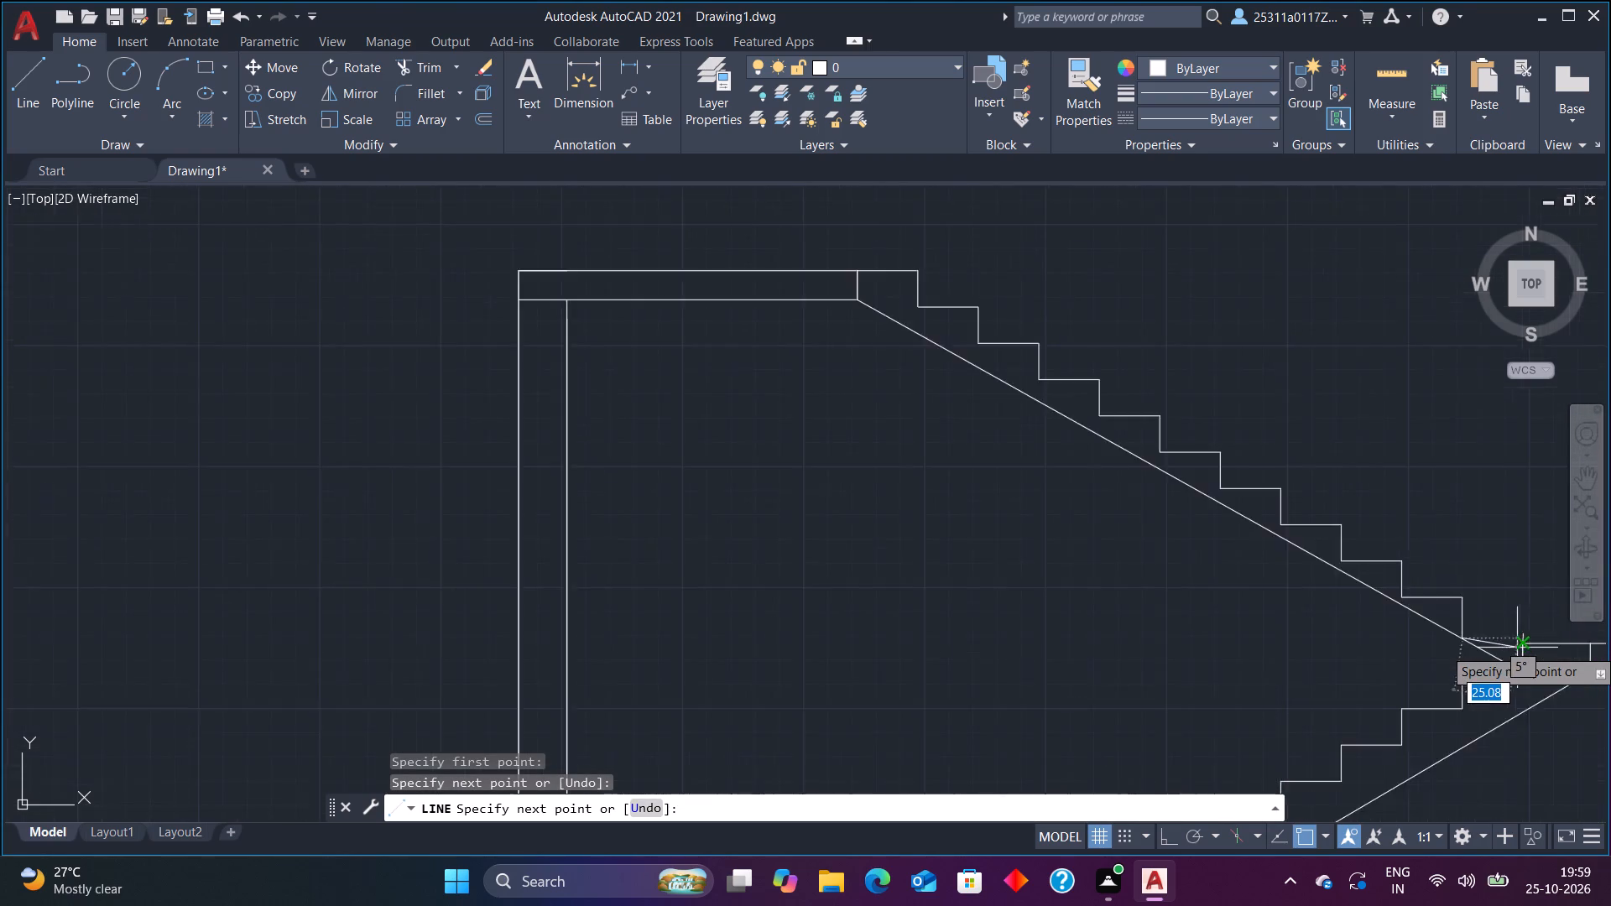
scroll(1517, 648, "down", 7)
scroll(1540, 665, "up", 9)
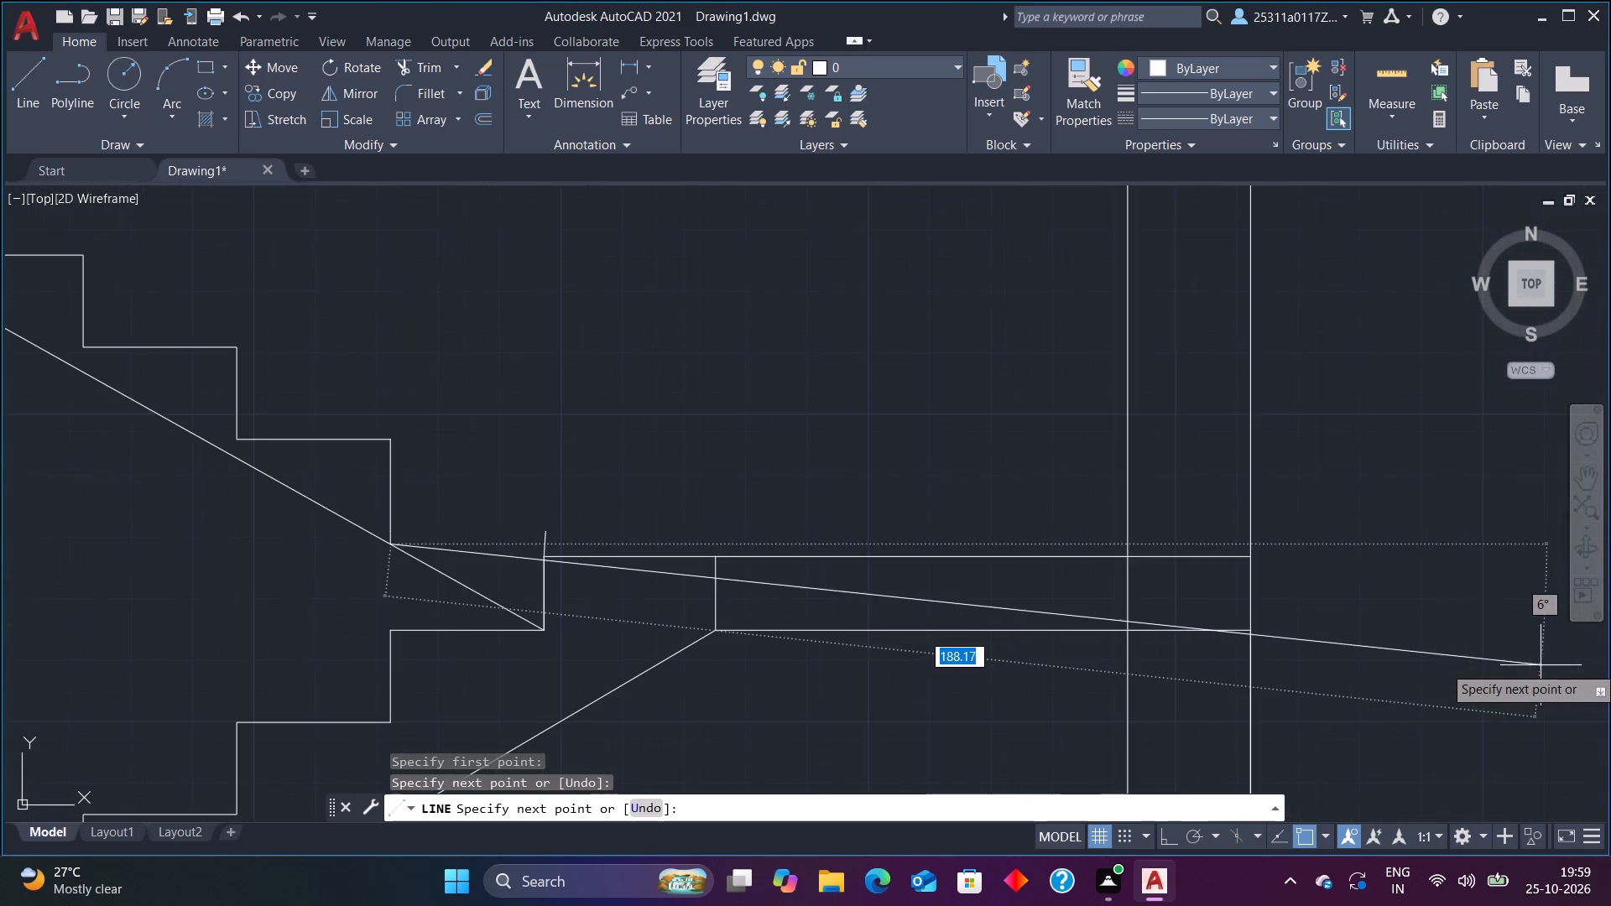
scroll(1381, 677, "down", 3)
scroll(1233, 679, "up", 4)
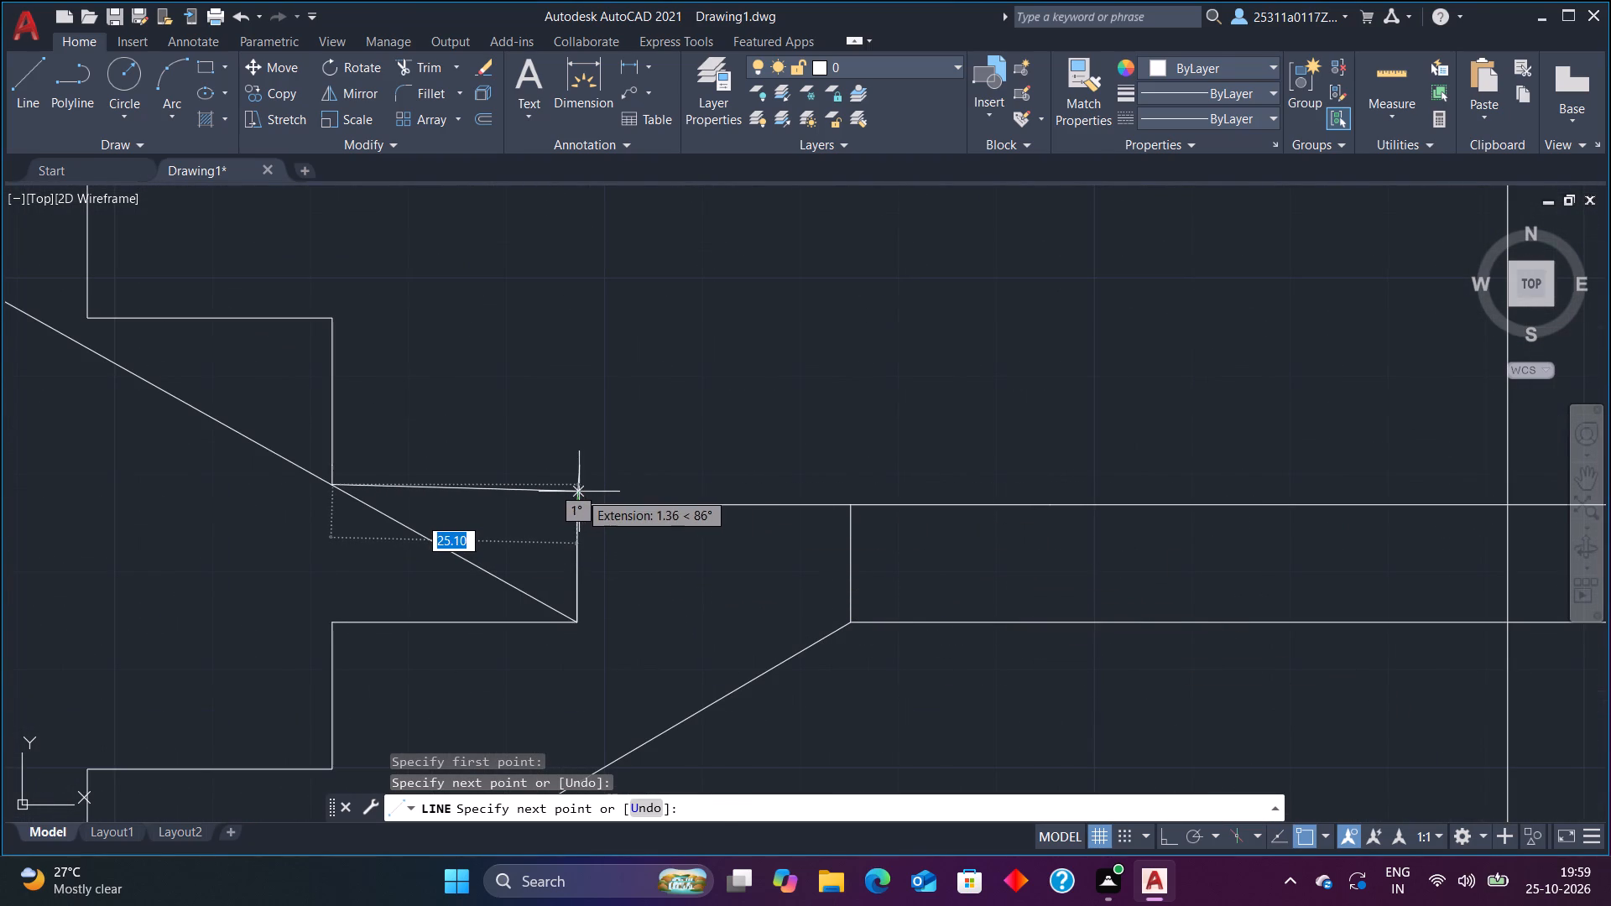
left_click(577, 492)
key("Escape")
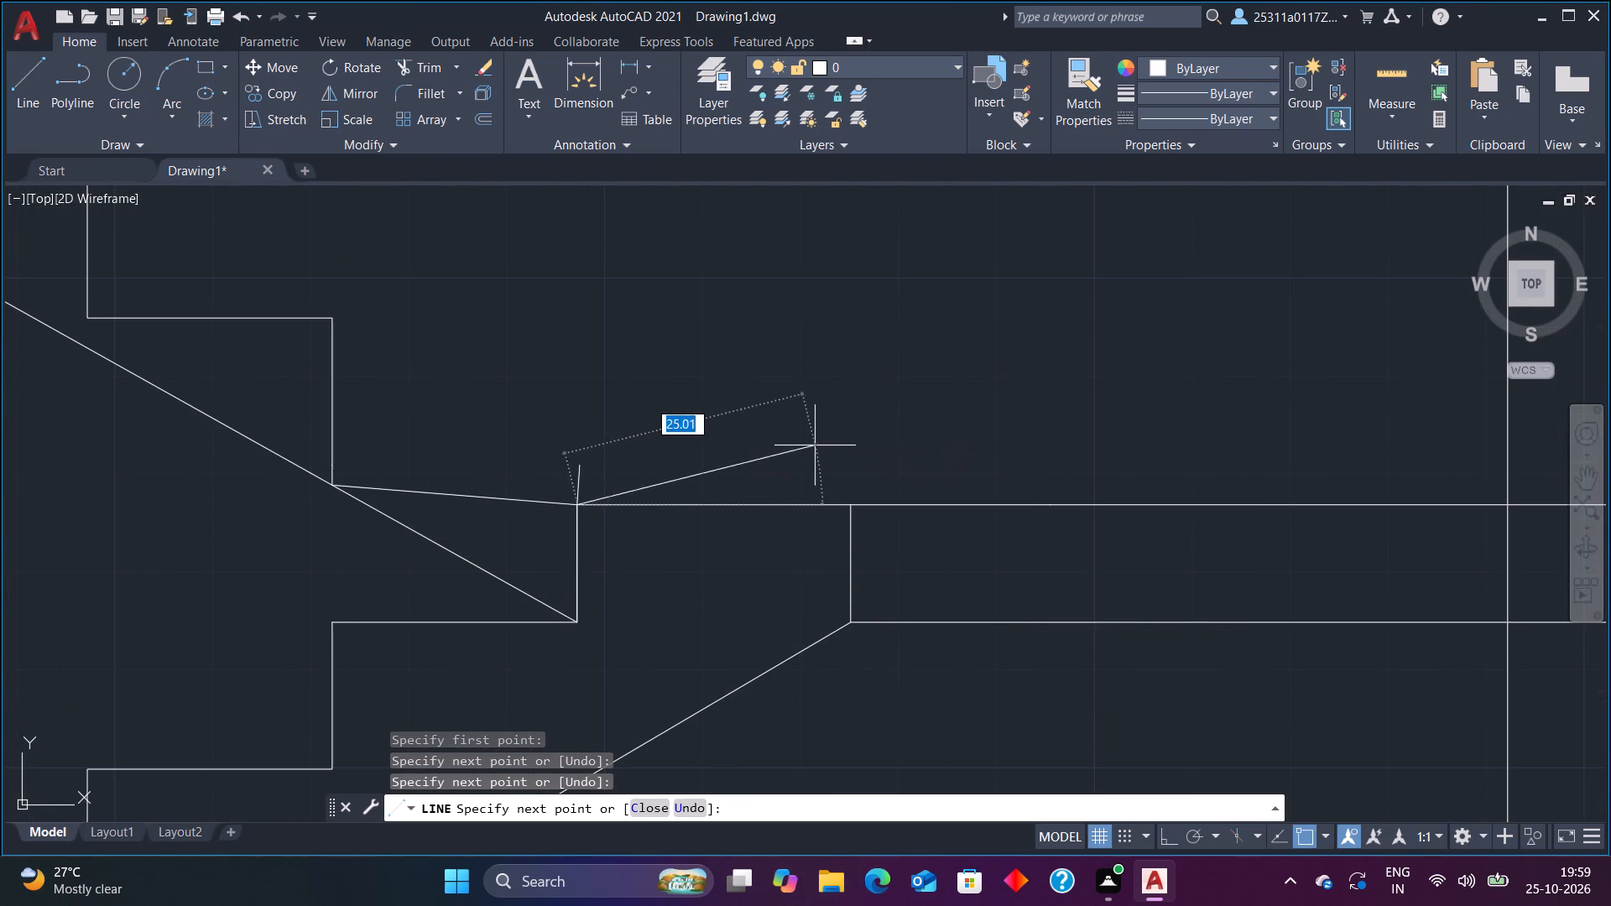
Trim away the stub above the mid landing's corner, the sloping closing line and the upper flight's lowest riser.
key("t")
key("r")
left_click(855, 522)
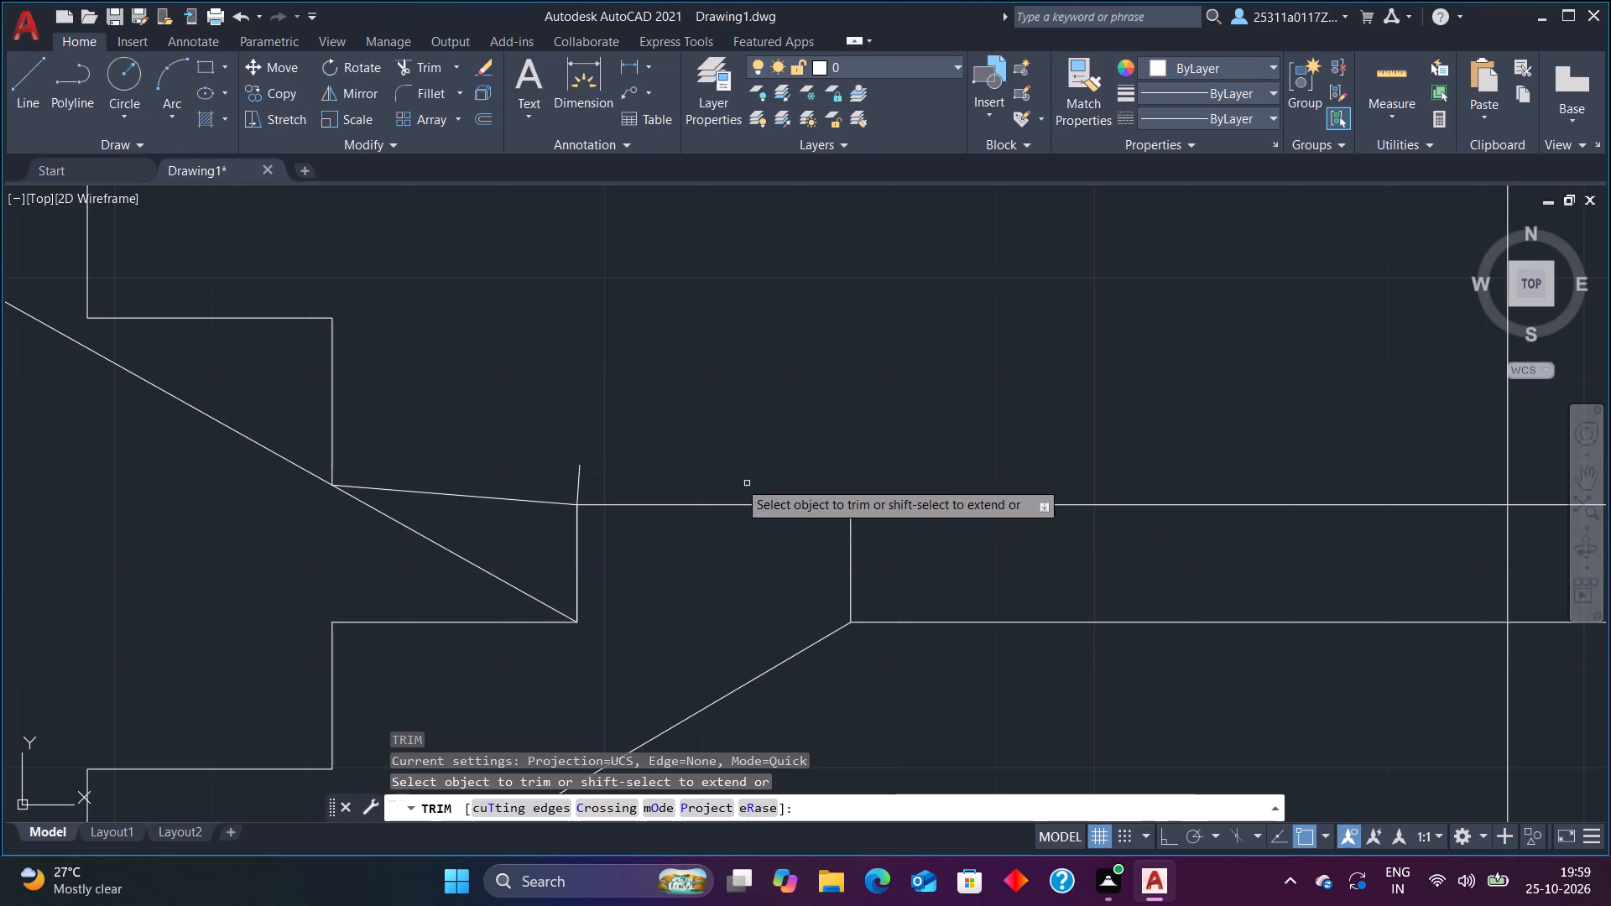
left_click(580, 472)
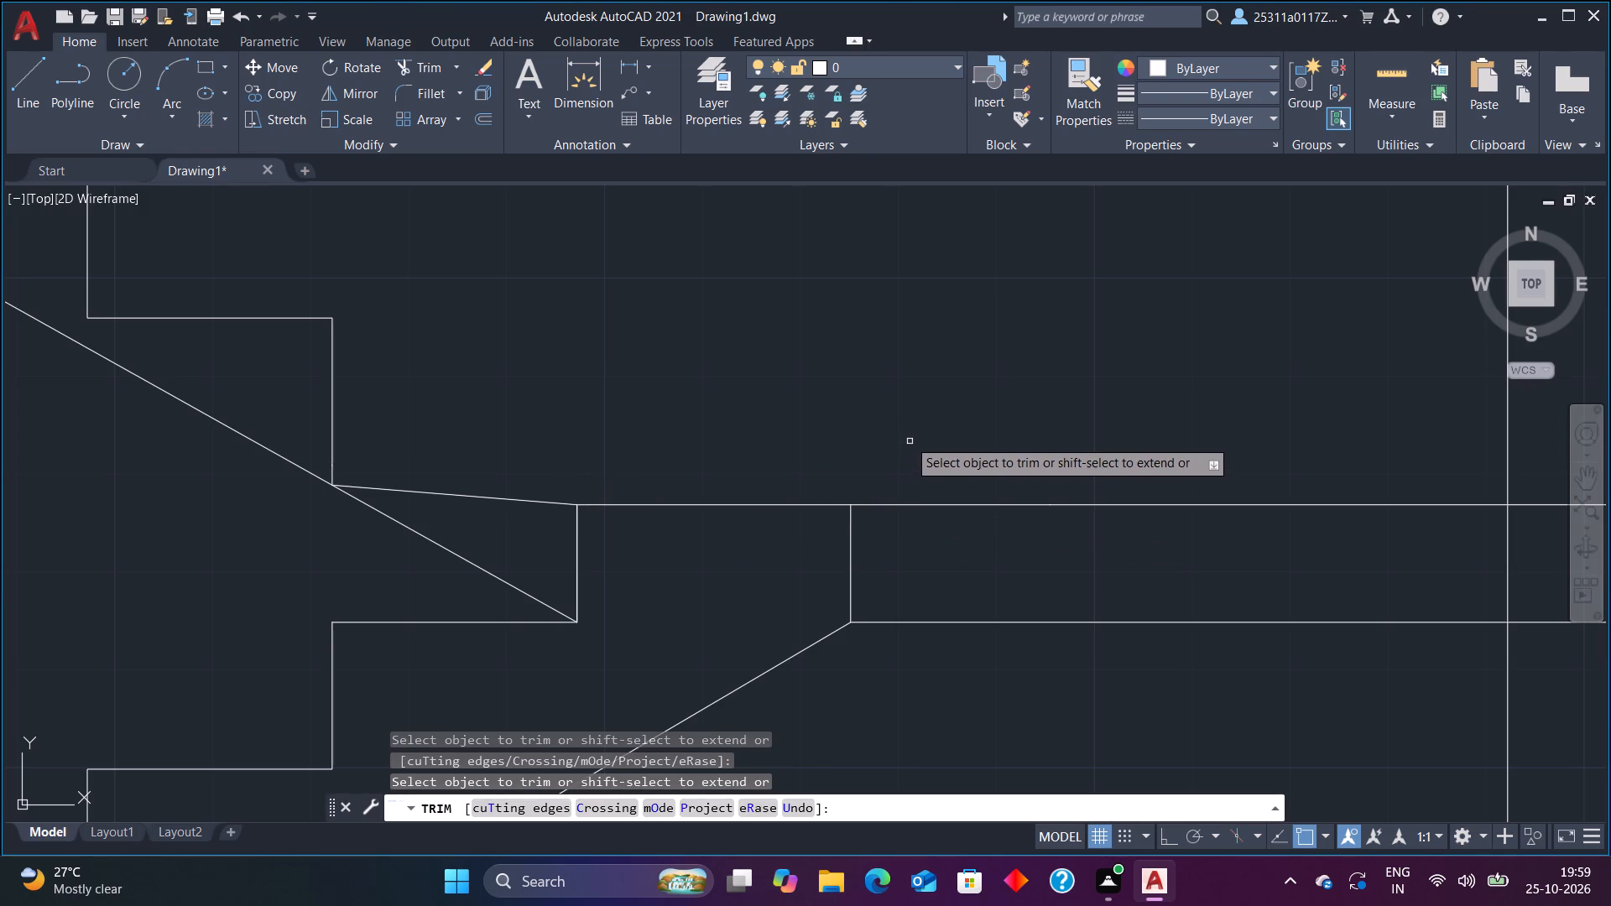
left_click(490, 499)
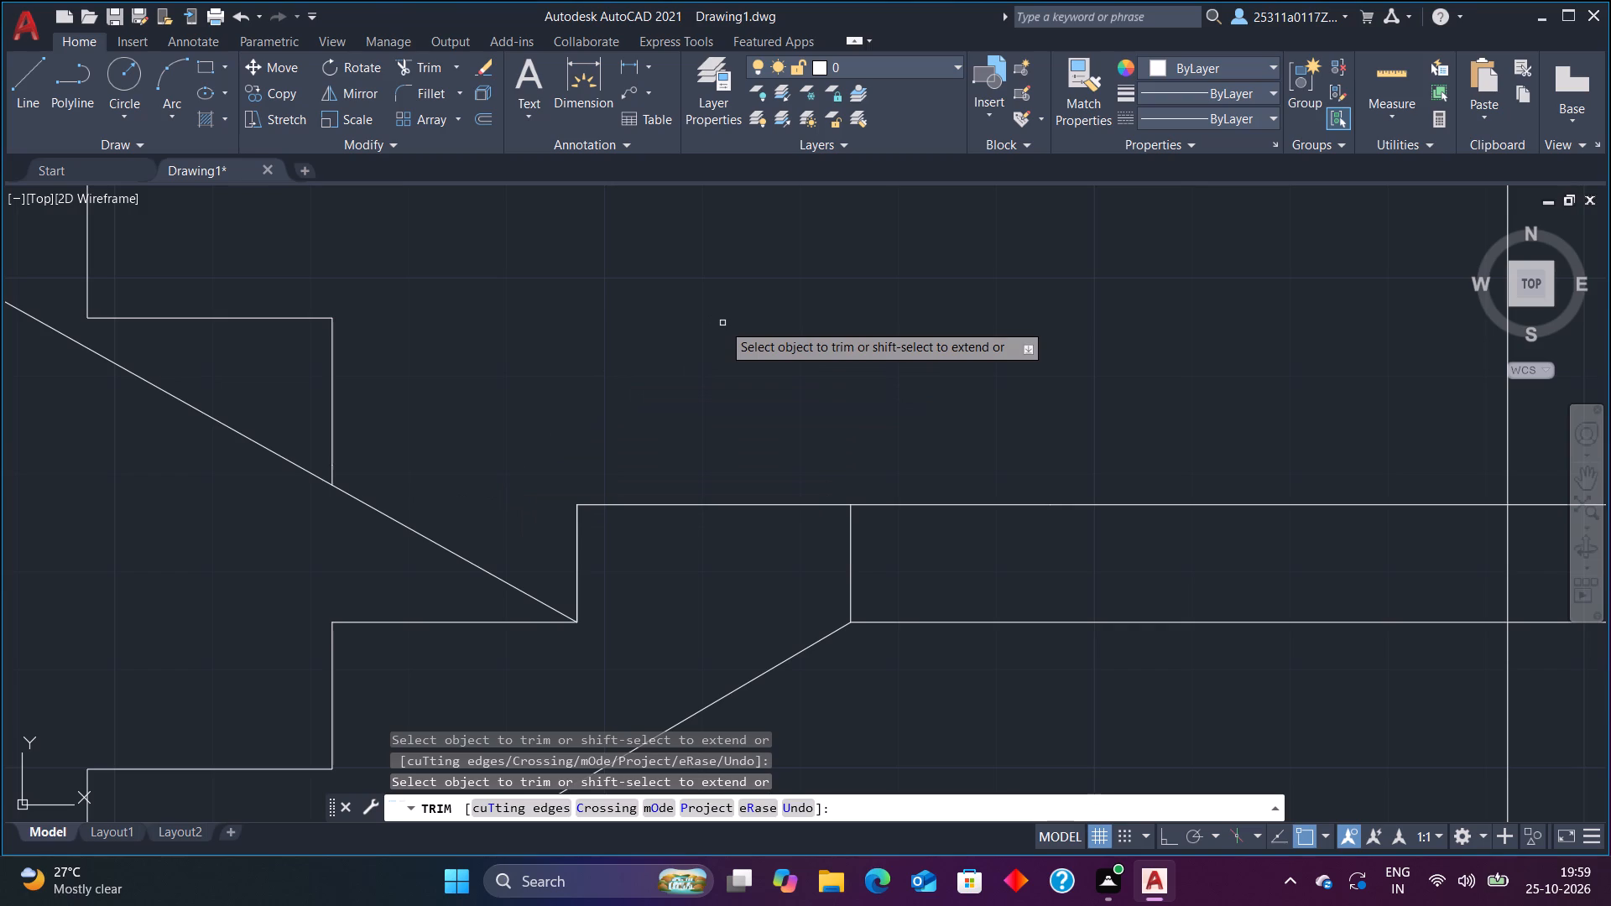
left_click(326, 415)
left_click(333, 407)
left_click(334, 466)
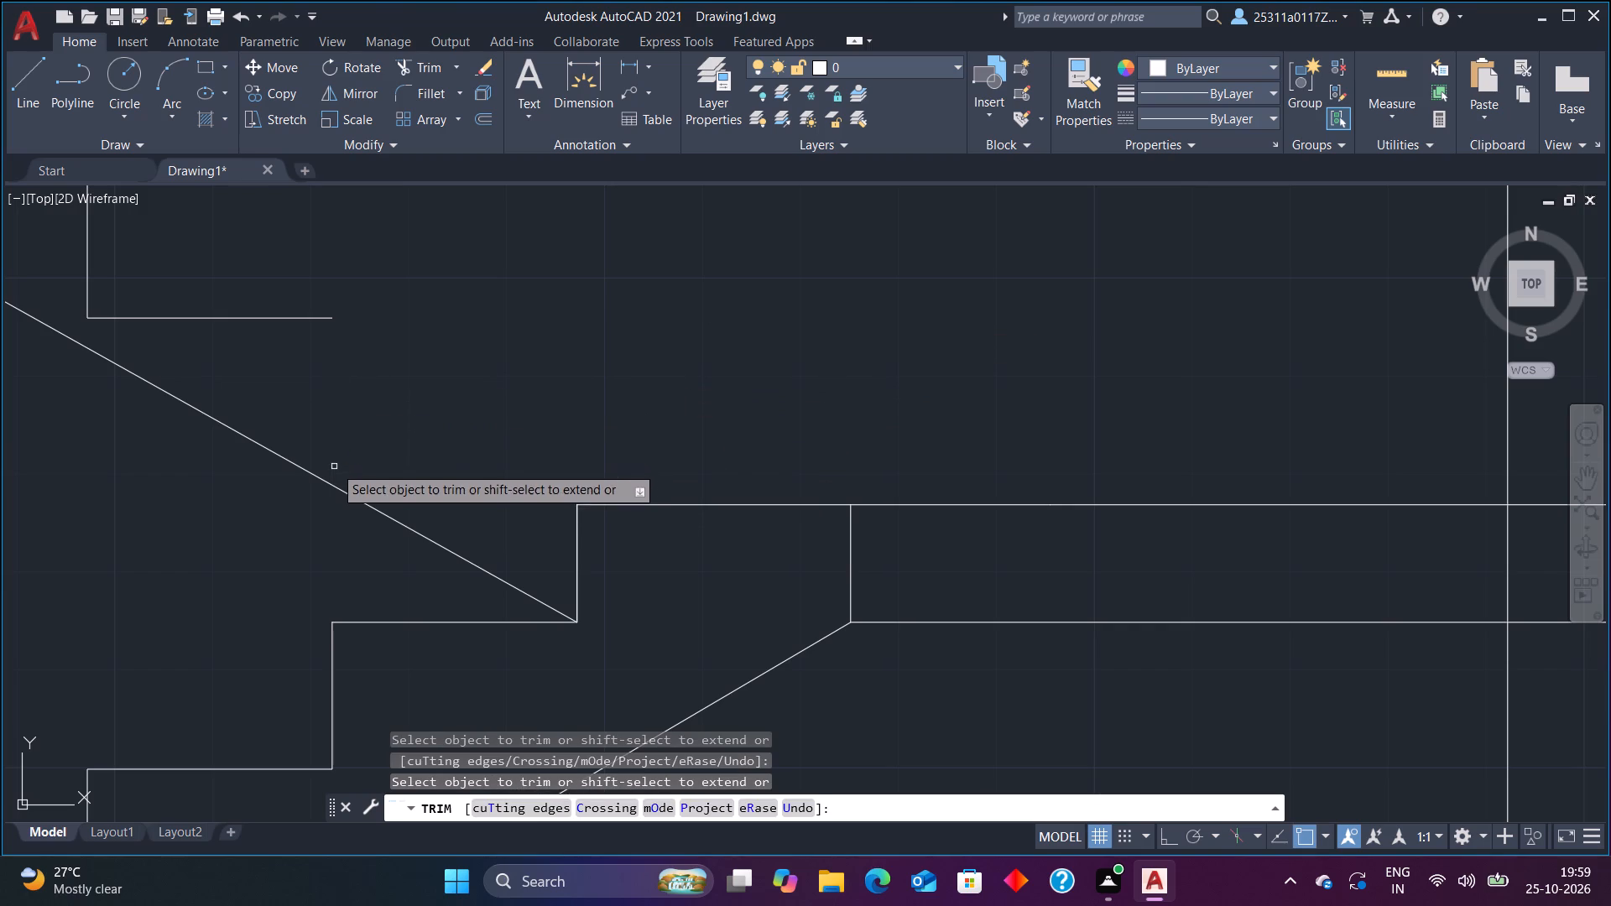
scroll(461, 381, "down", 2)
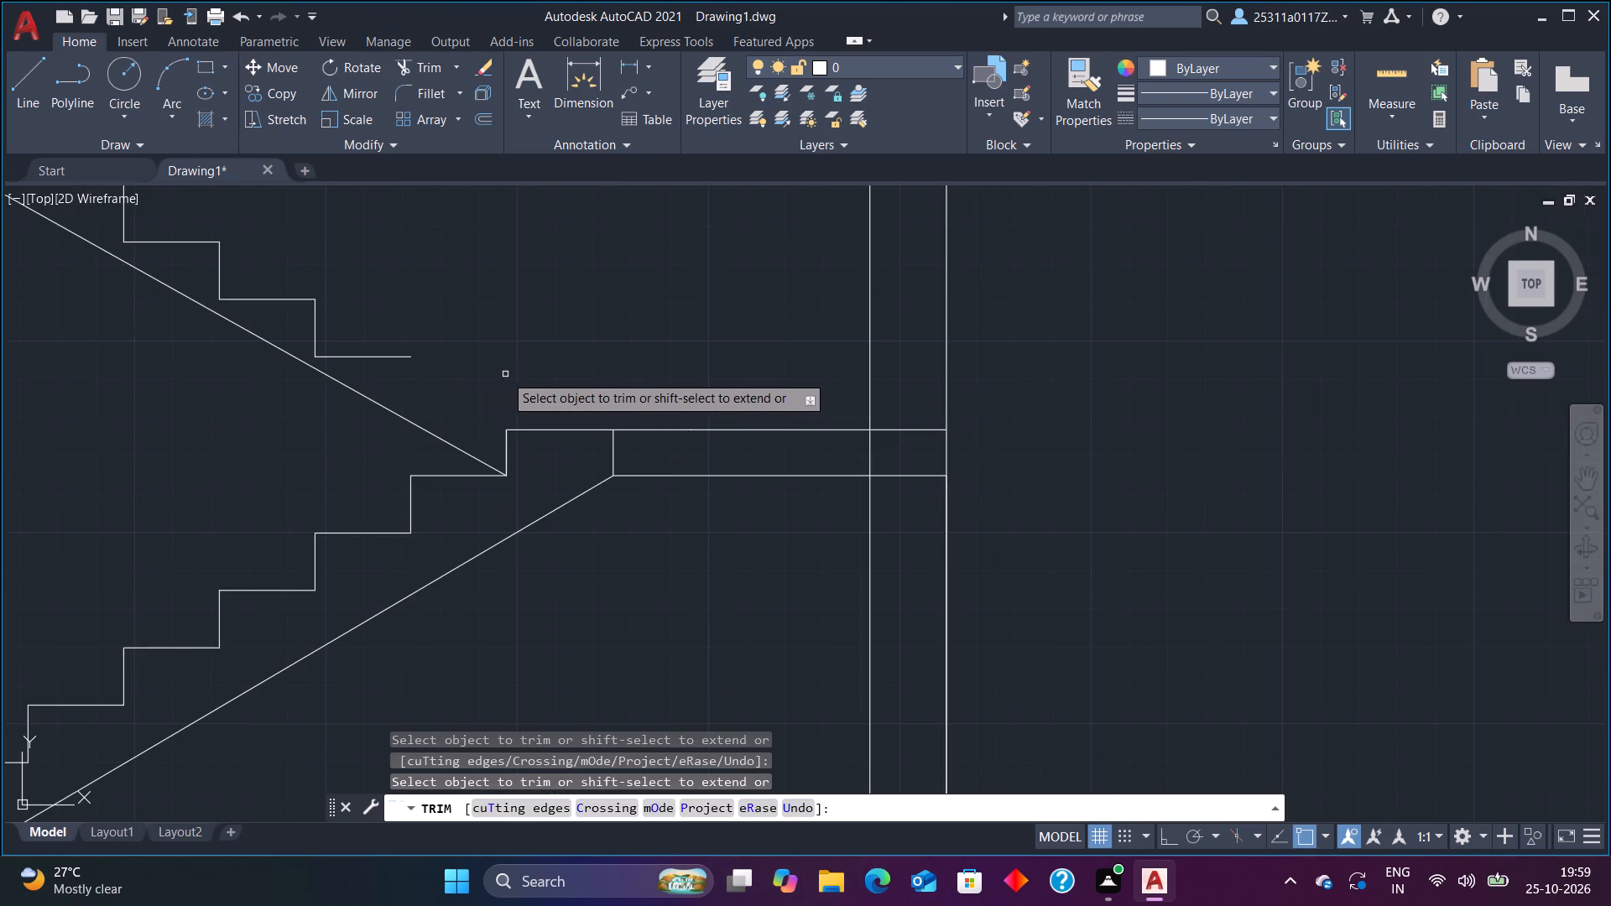
With Ortho on, draw a 15-unit riser below the last tread and a 12-unit-thick landing outline from its foot, about 184 units along the top.
left_click(21, 87)
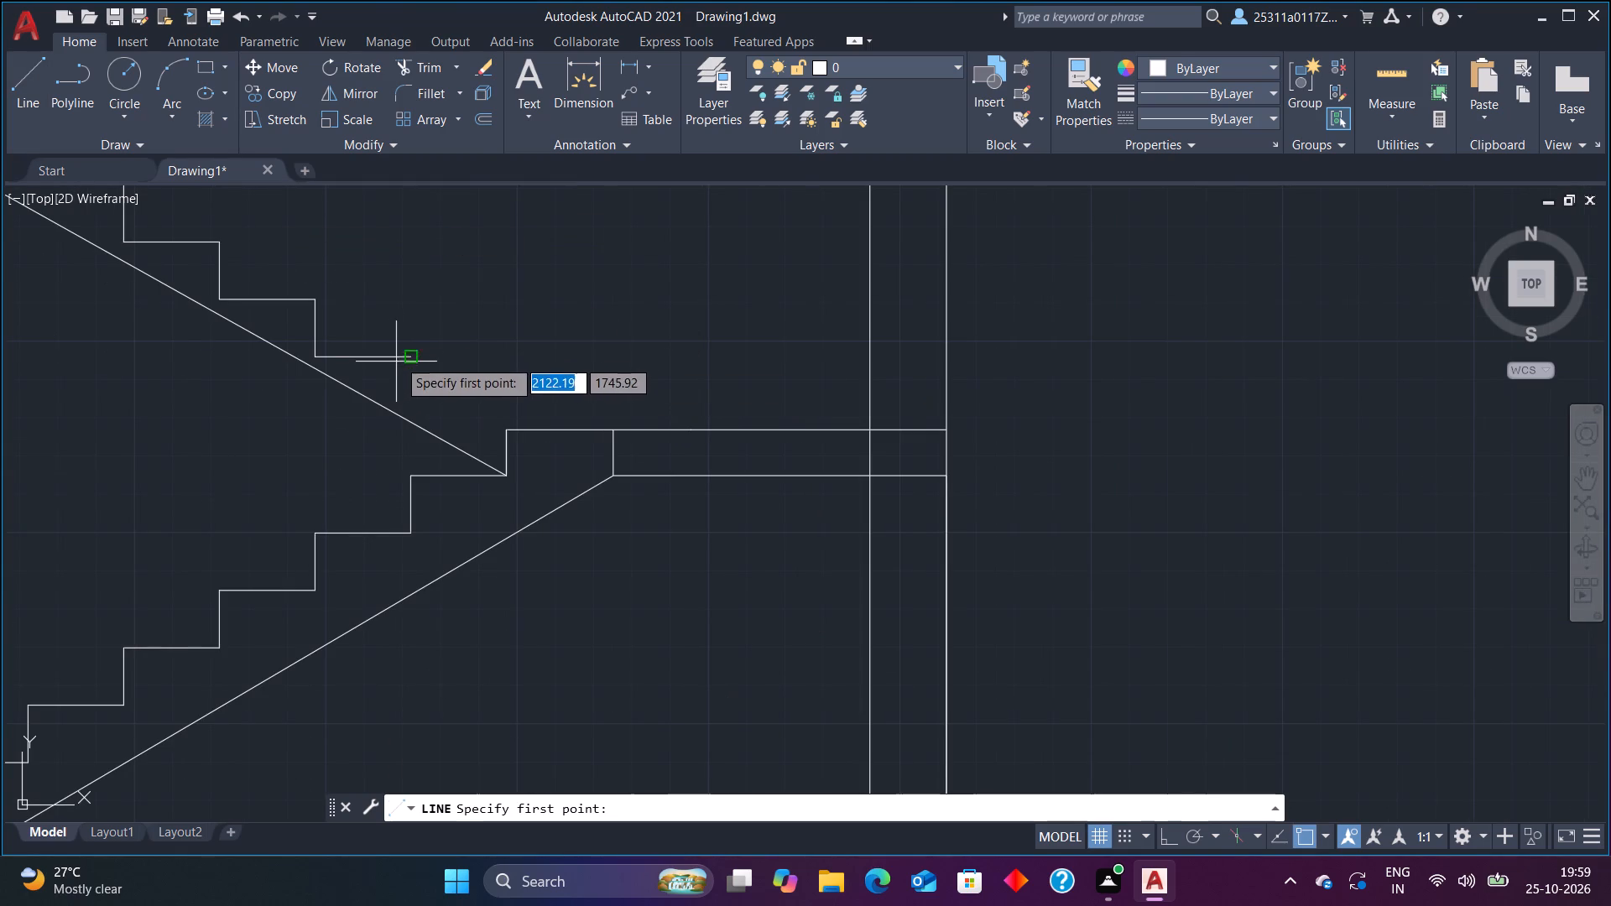
left_click(414, 351)
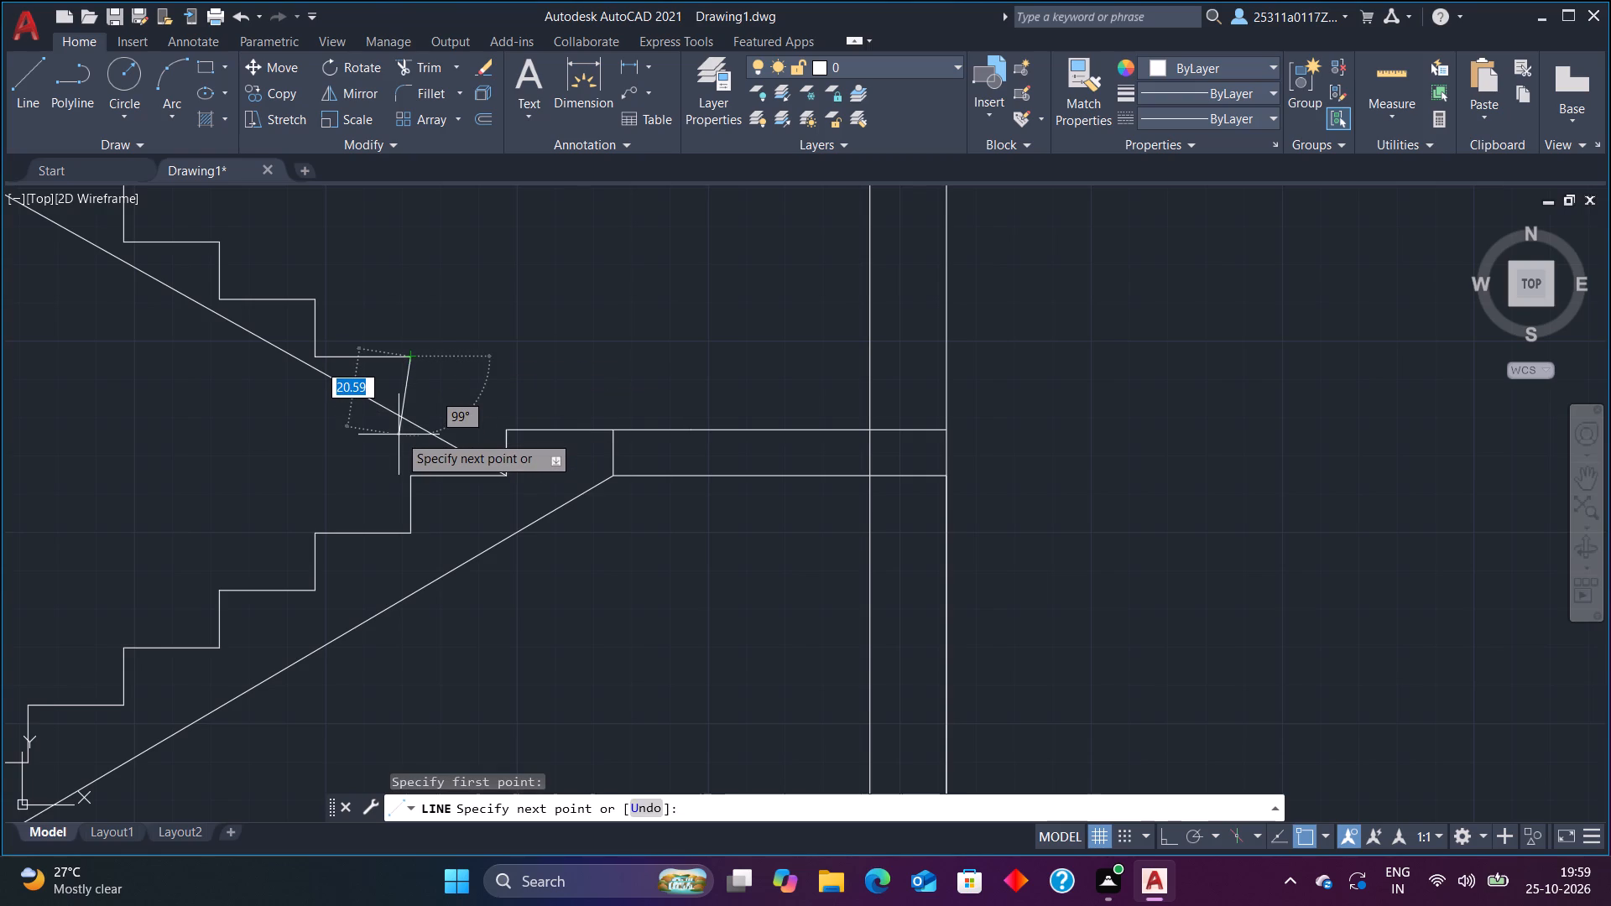
left_click(1171, 841)
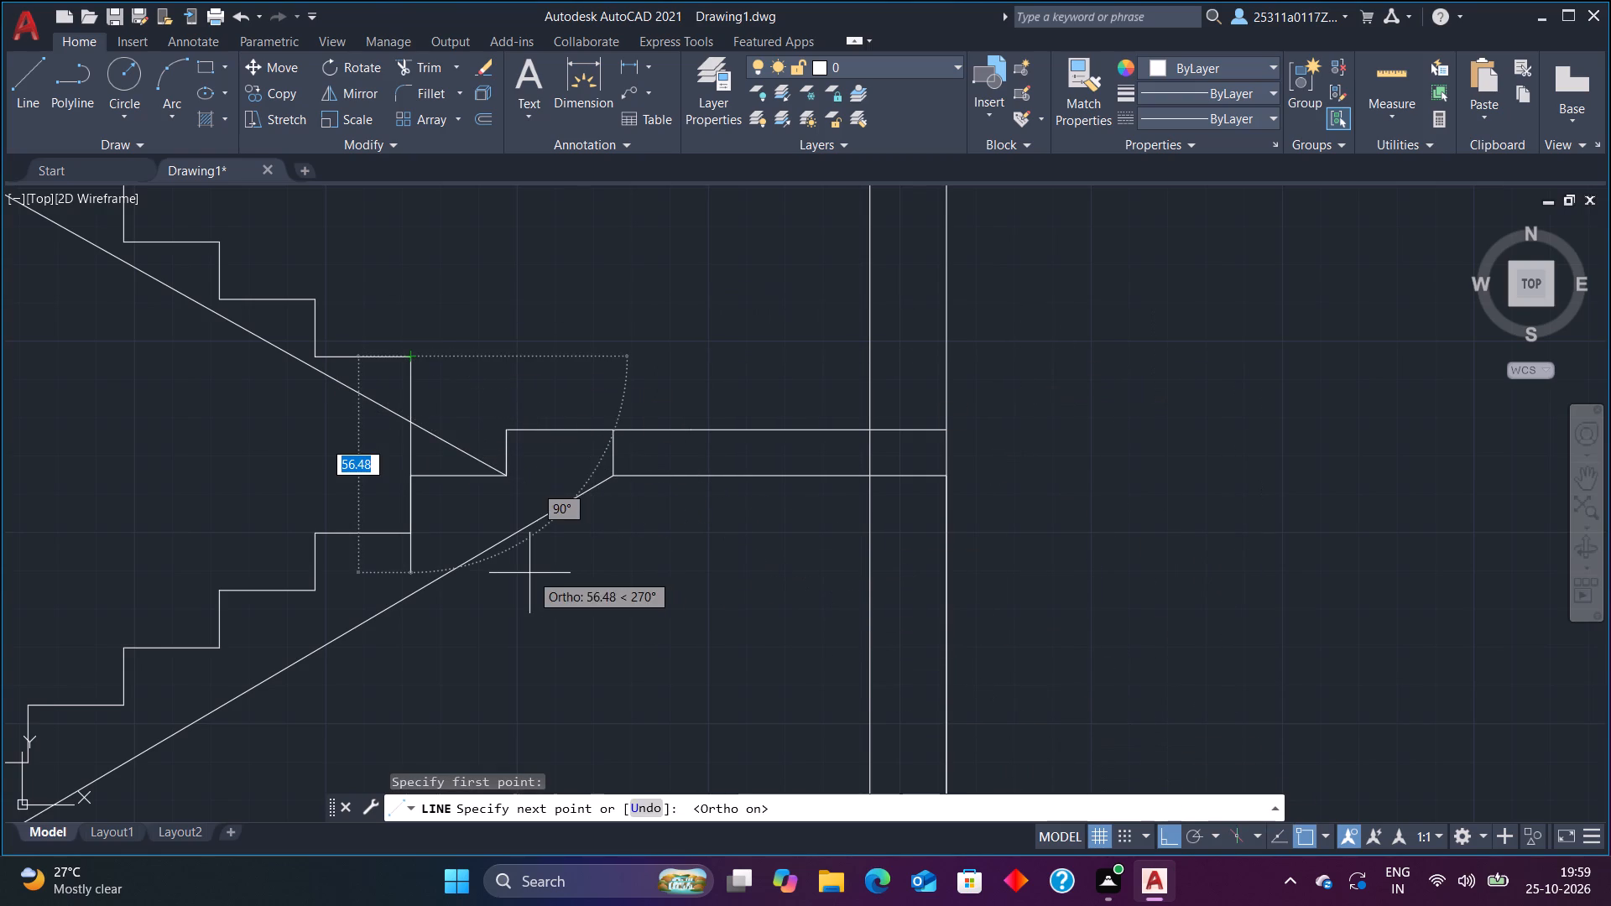
type("15")
key("Return")
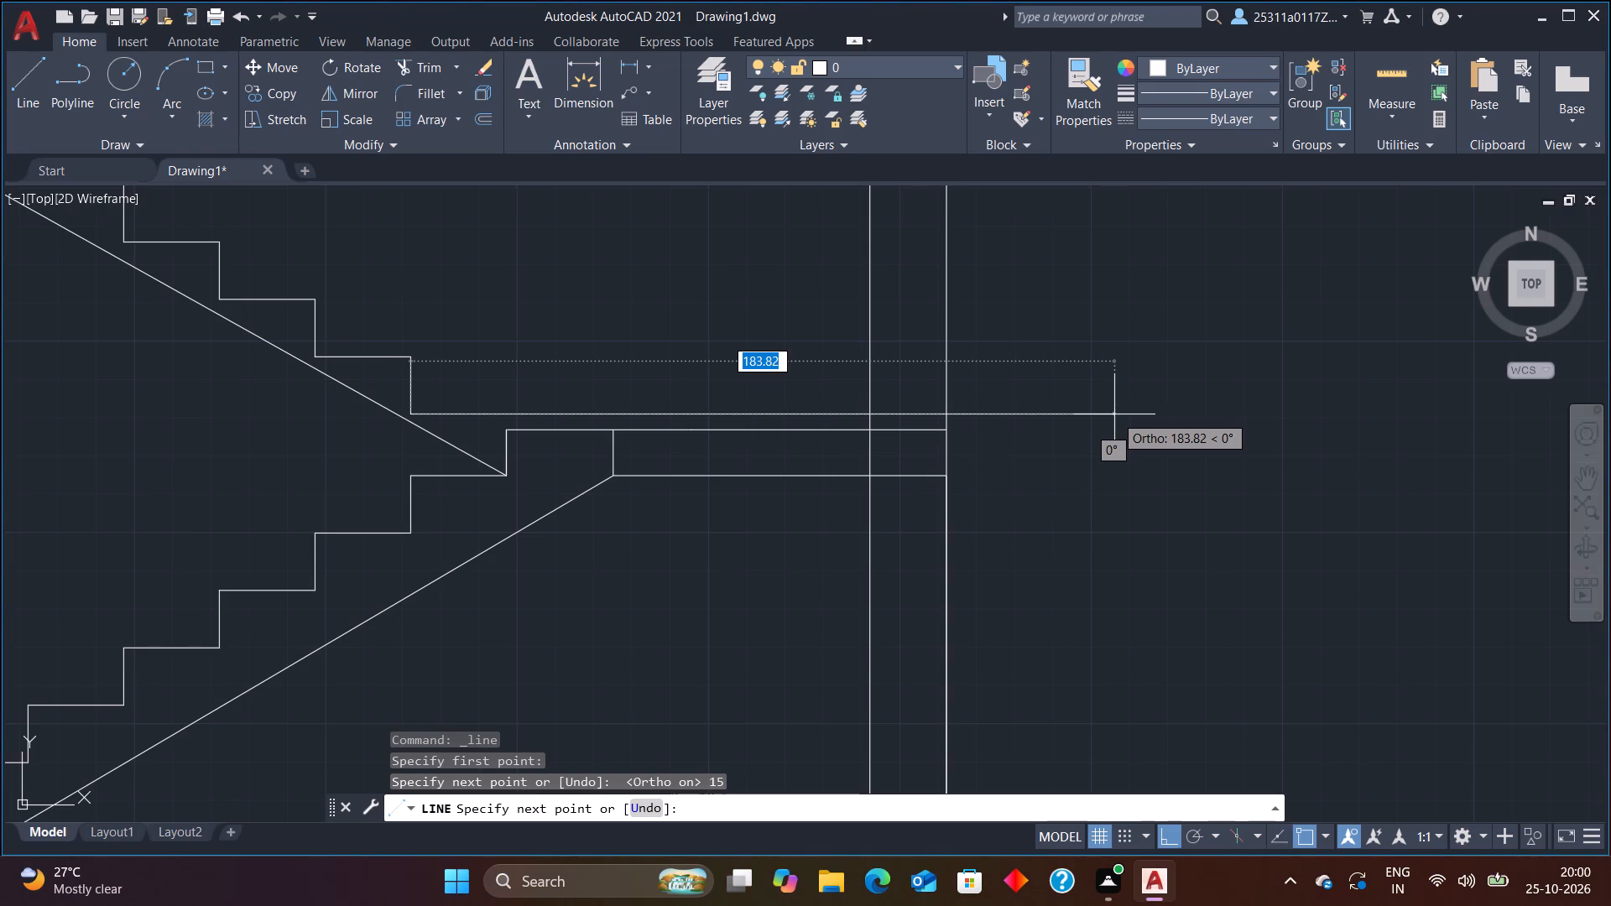
left_click(1114, 414)
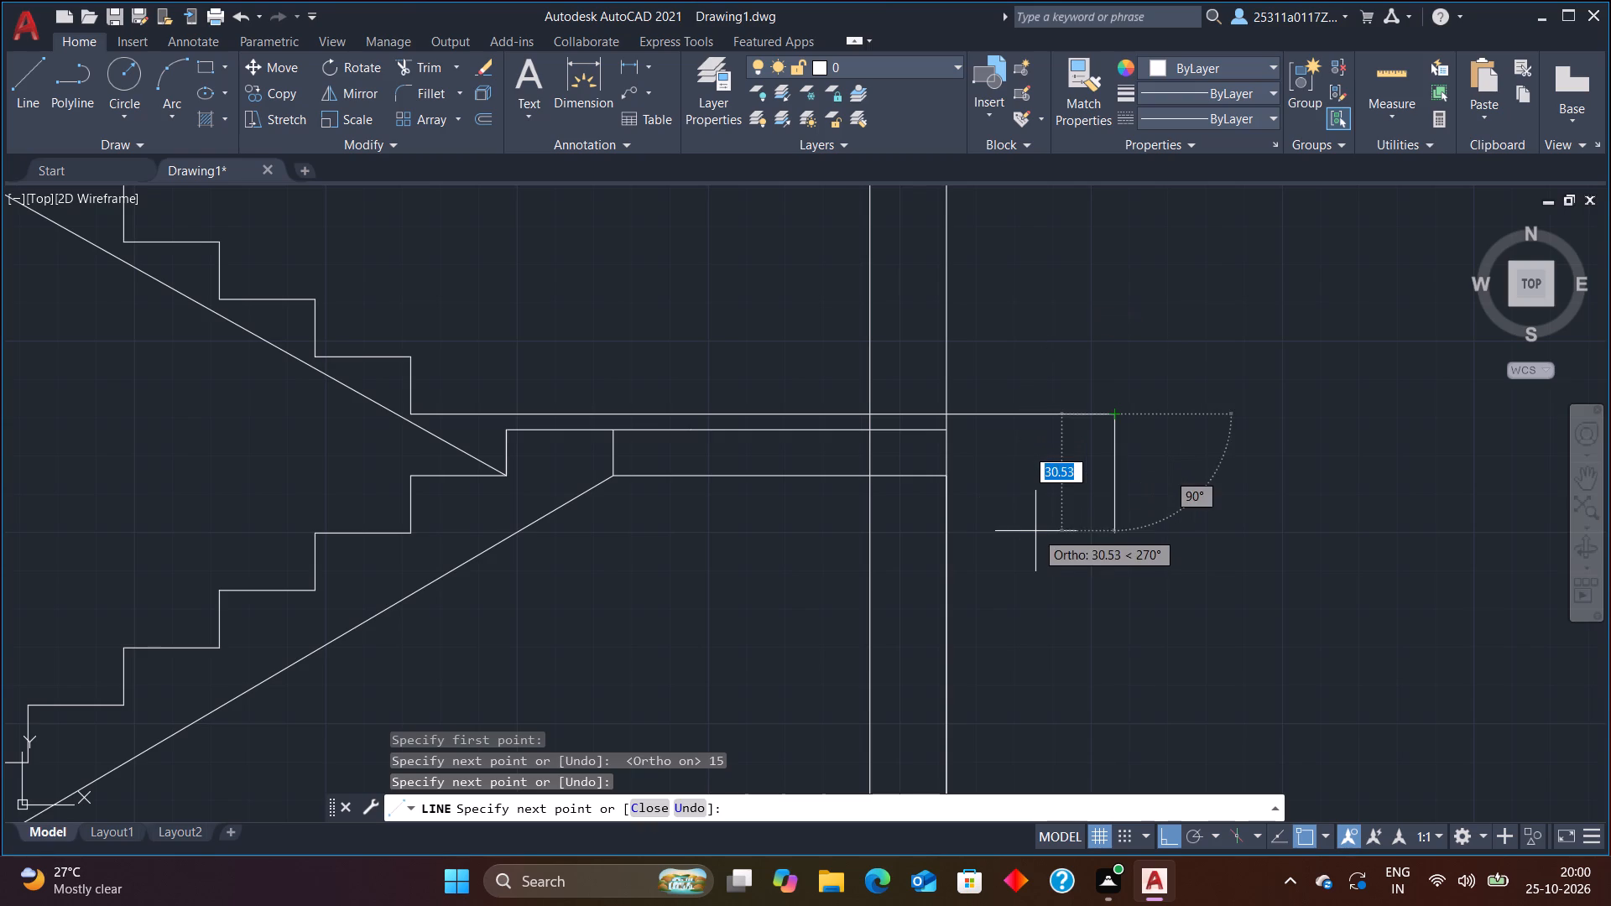
type("12")
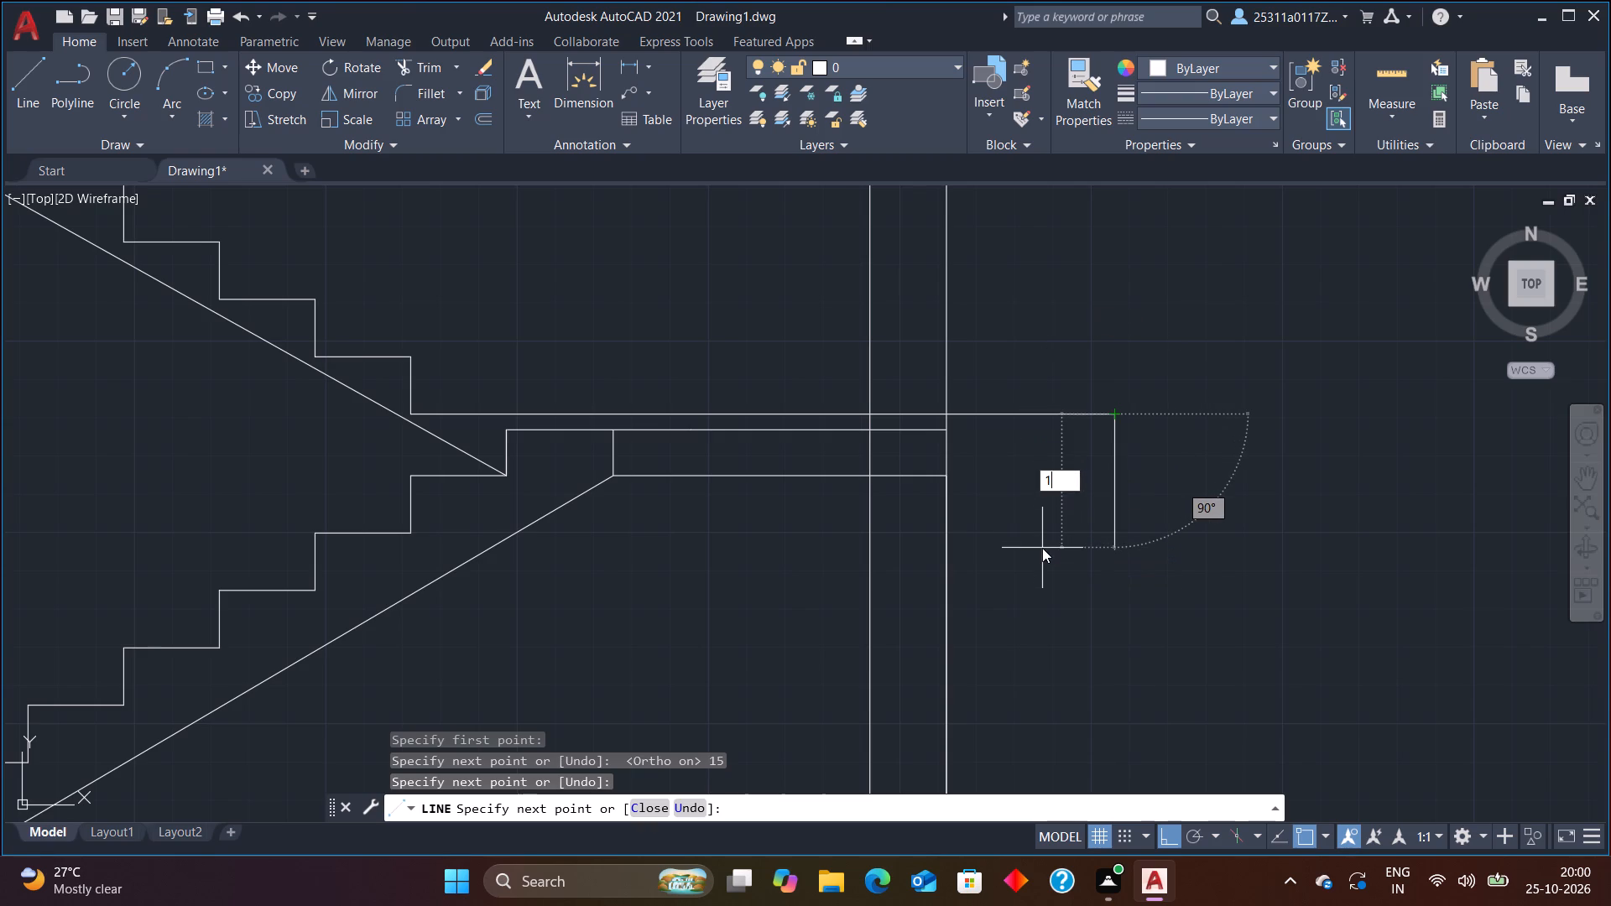
key("Return")
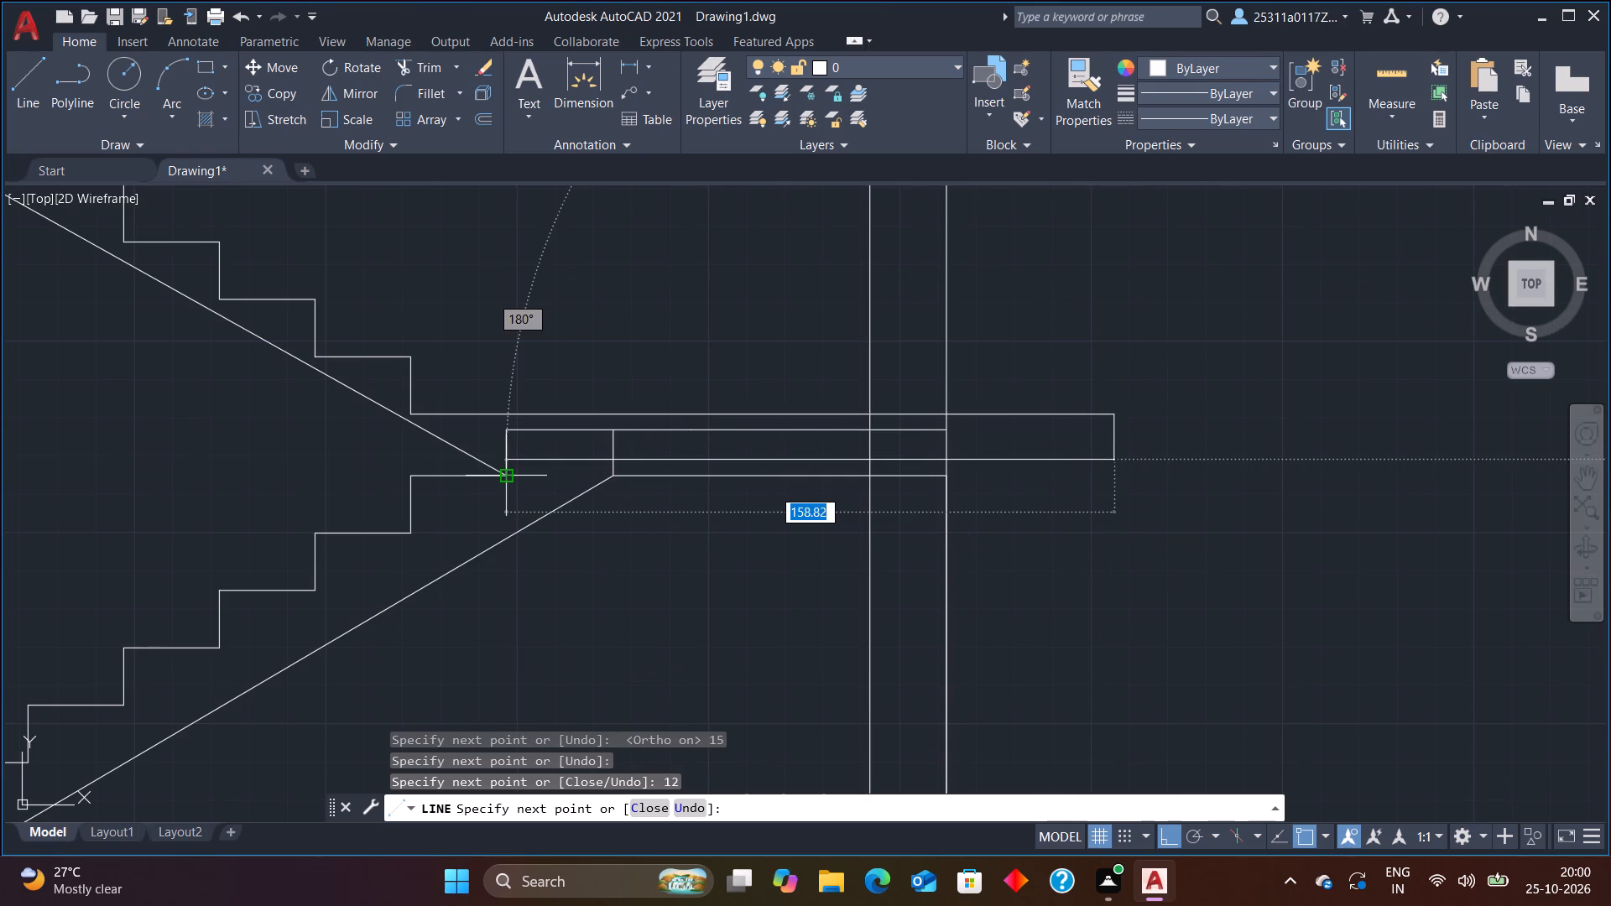
left_click(345, 461)
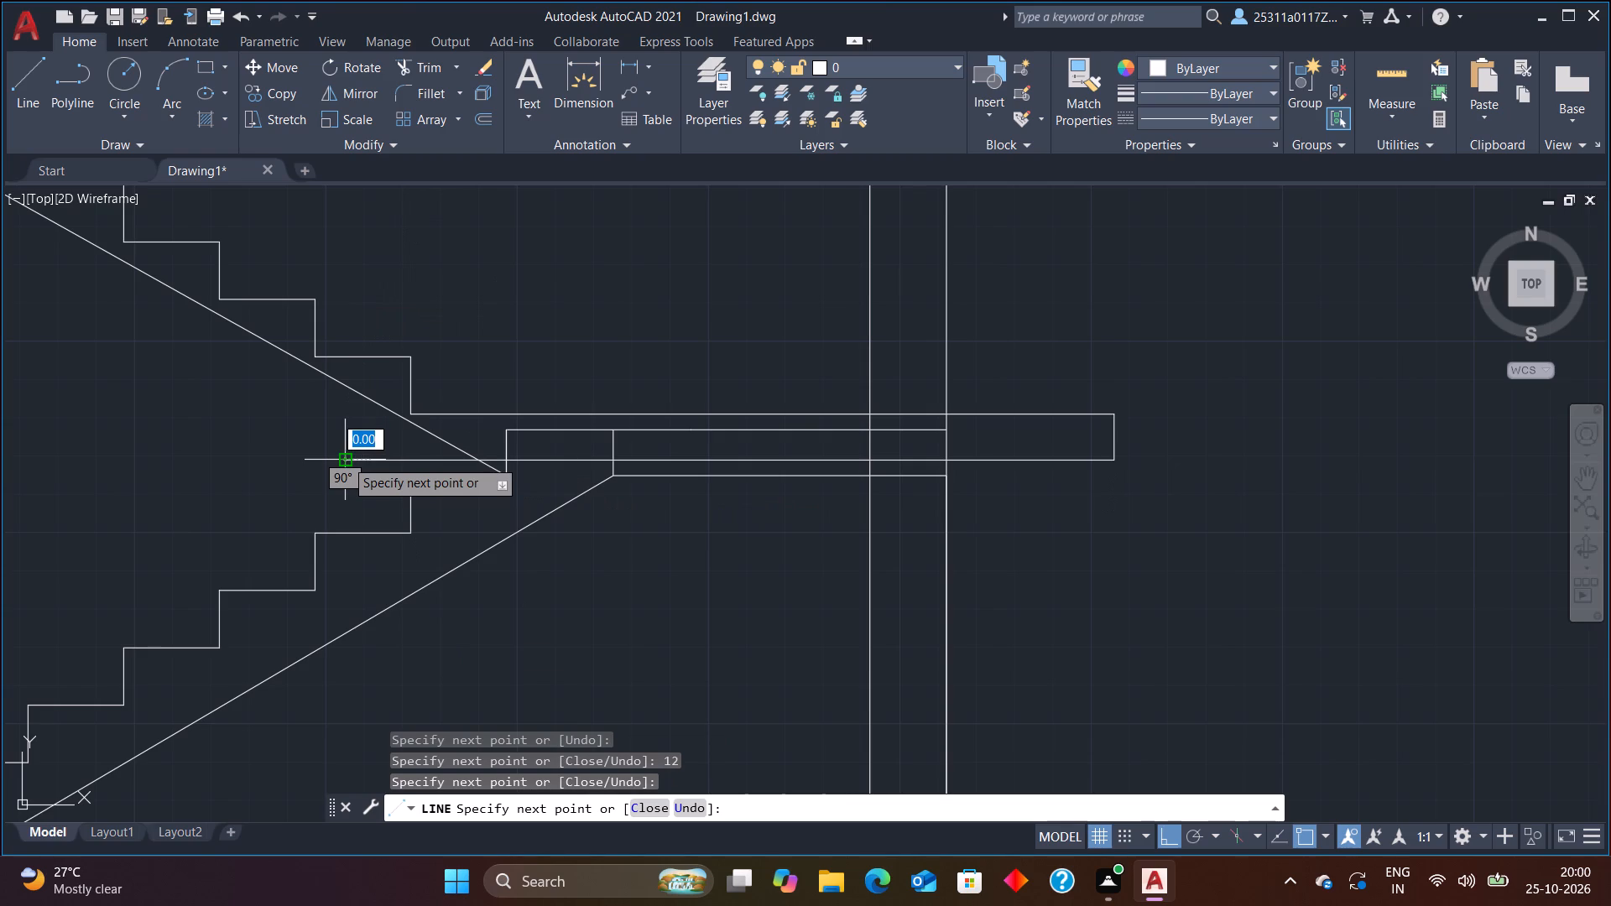
key("Escape")
Trim away the old mid landing's top and bottom edges and the short vertical line at the lower flight's soffit.
type("tr")
left_click(698, 627)
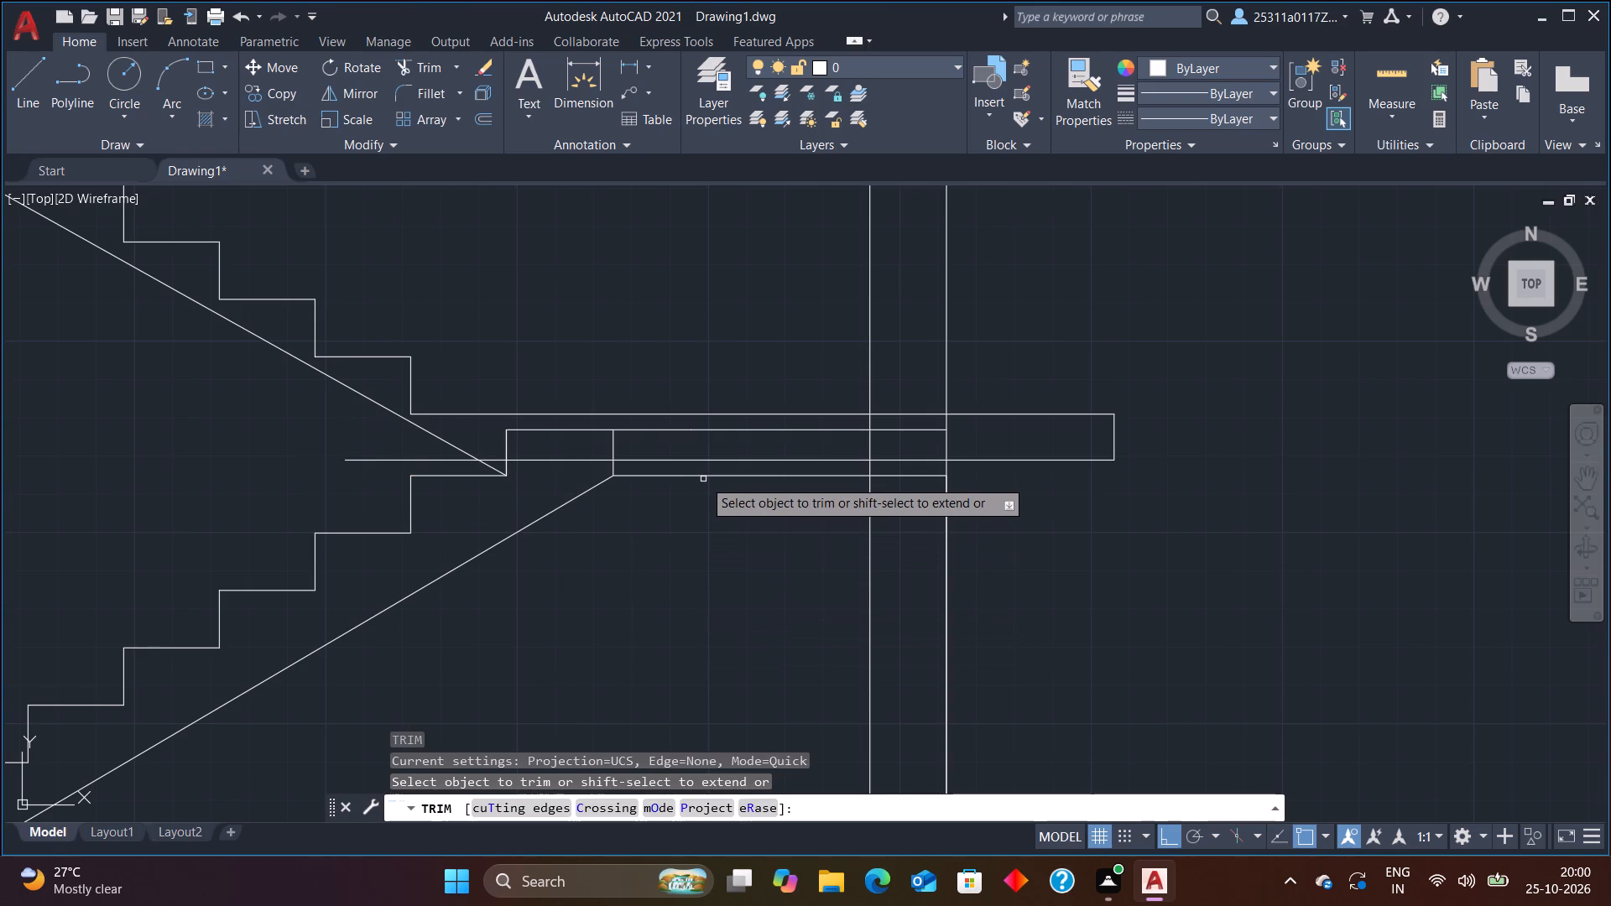
left_click(713, 478)
left_click(910, 476)
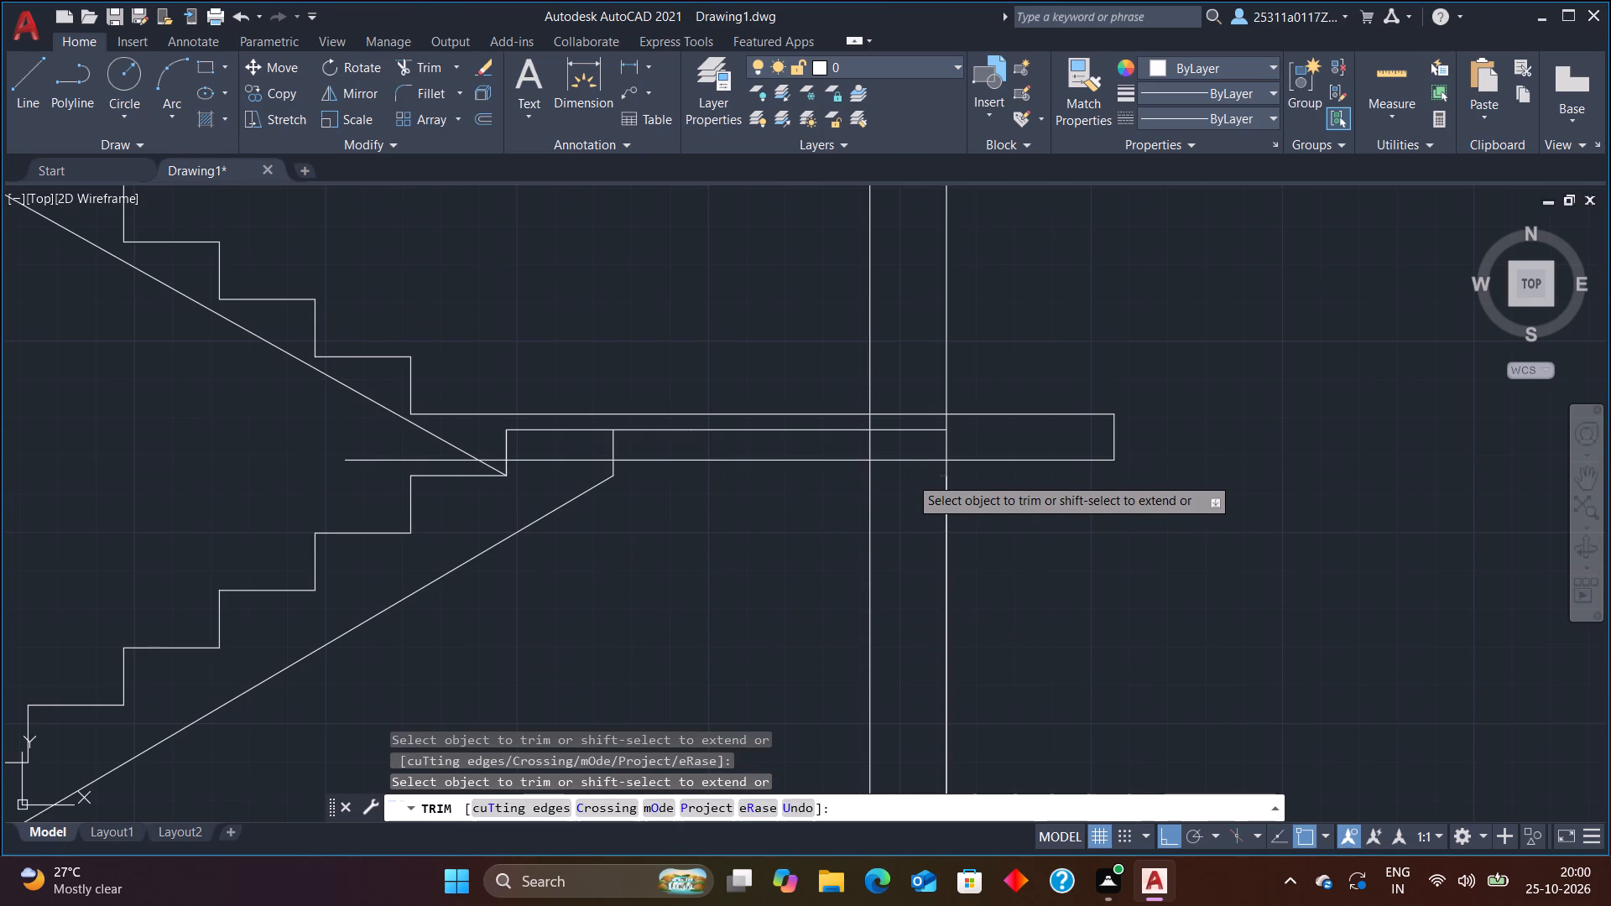
left_click(903, 430)
left_click(825, 430)
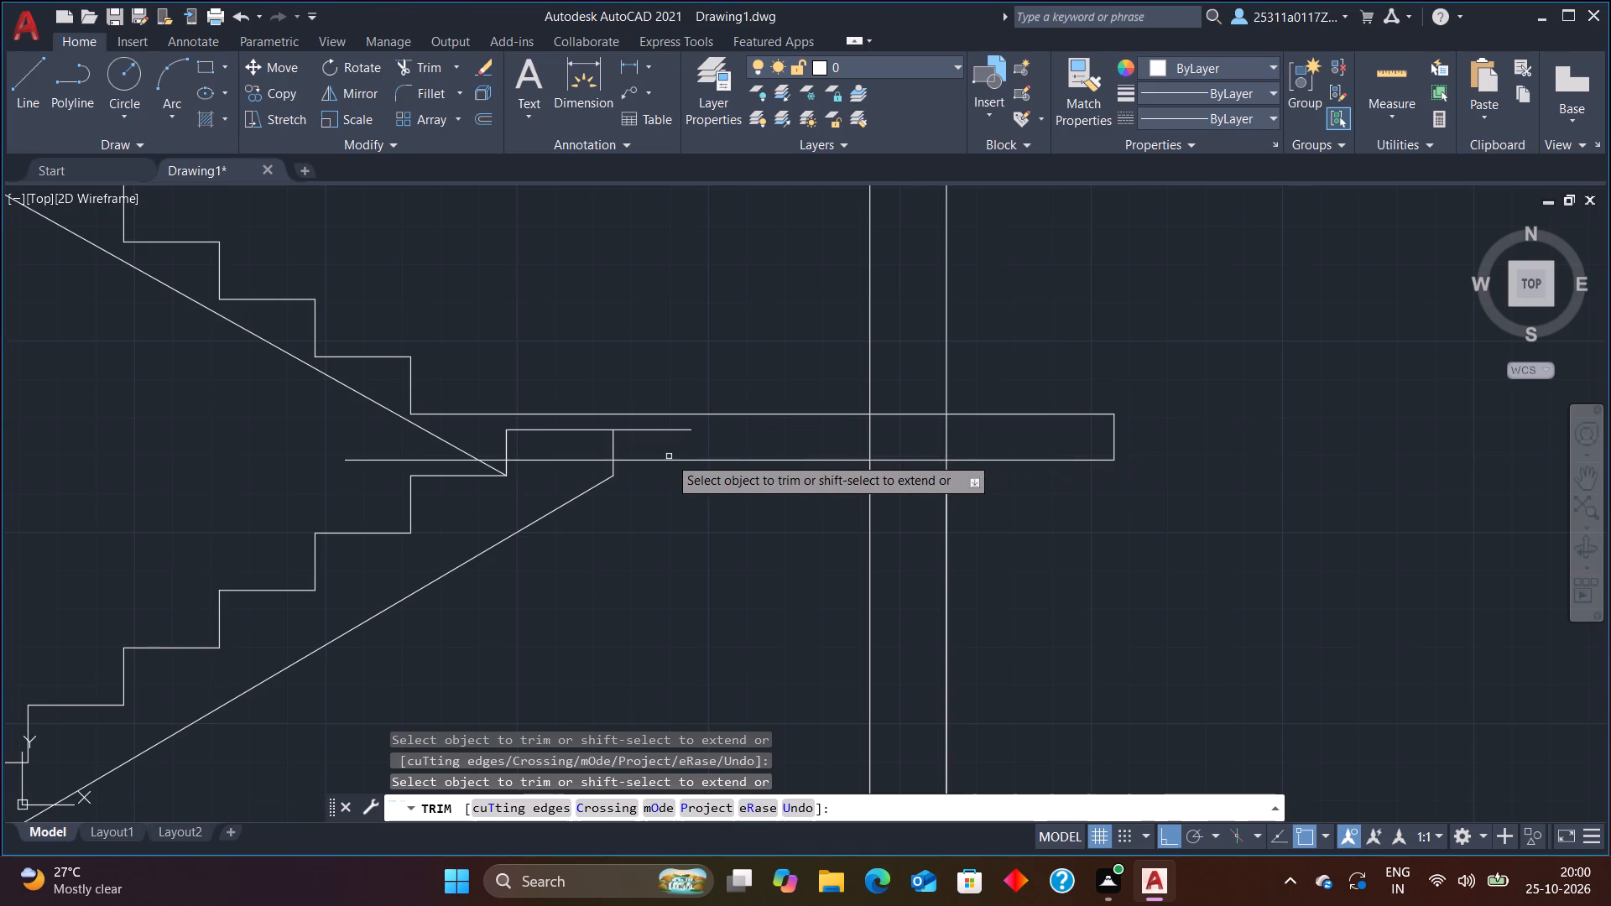
left_click(683, 430)
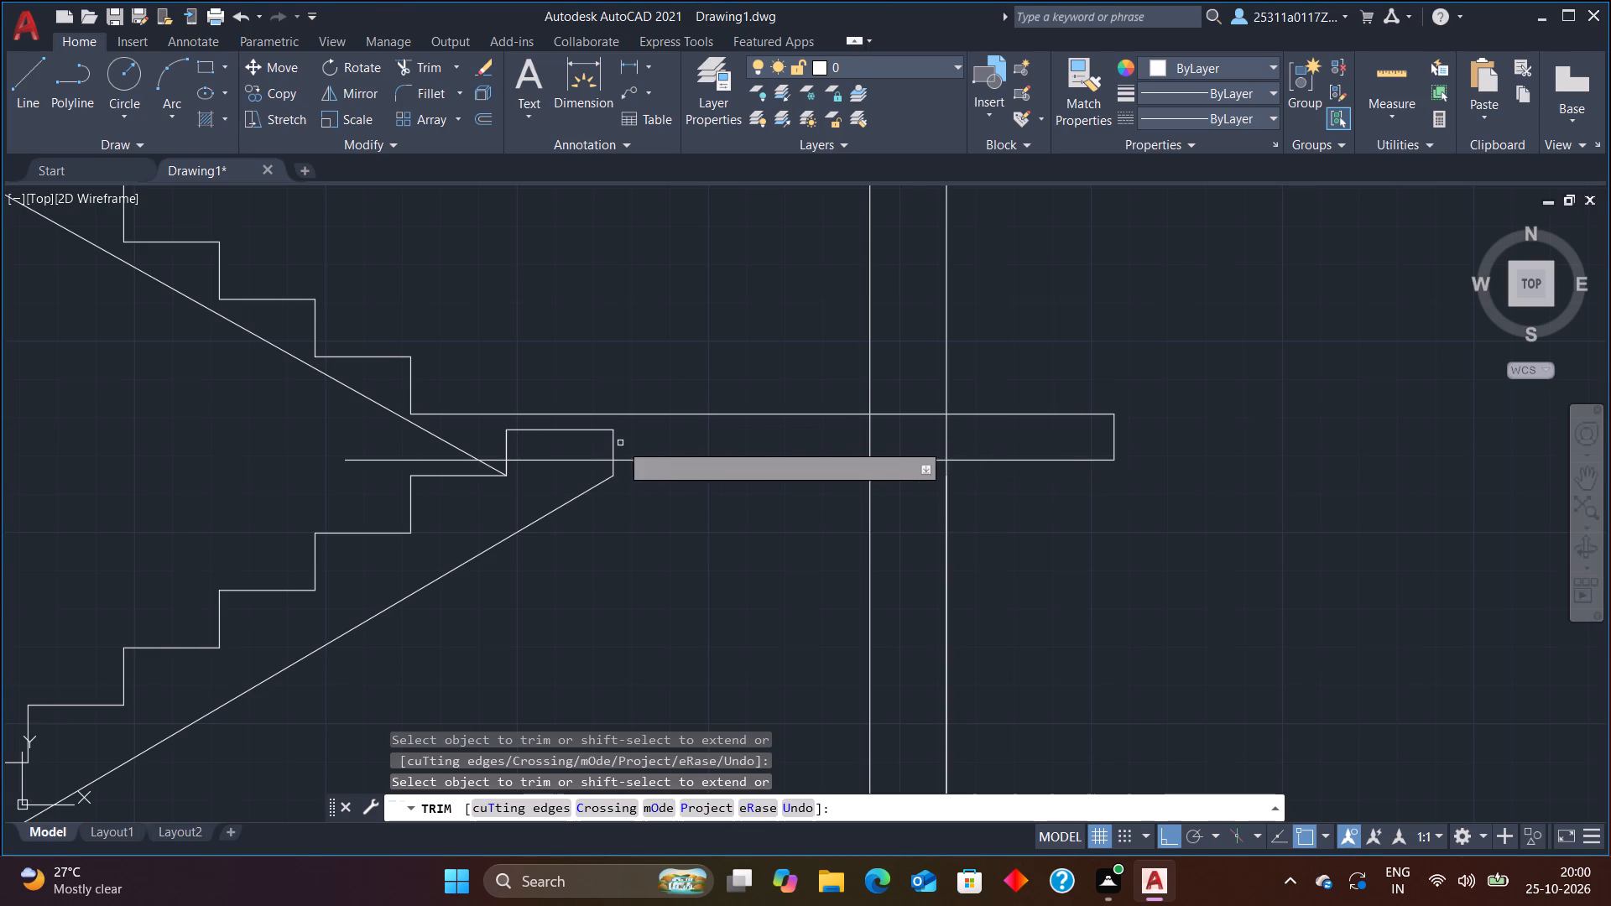
left_click(613, 451)
left_click(615, 436)
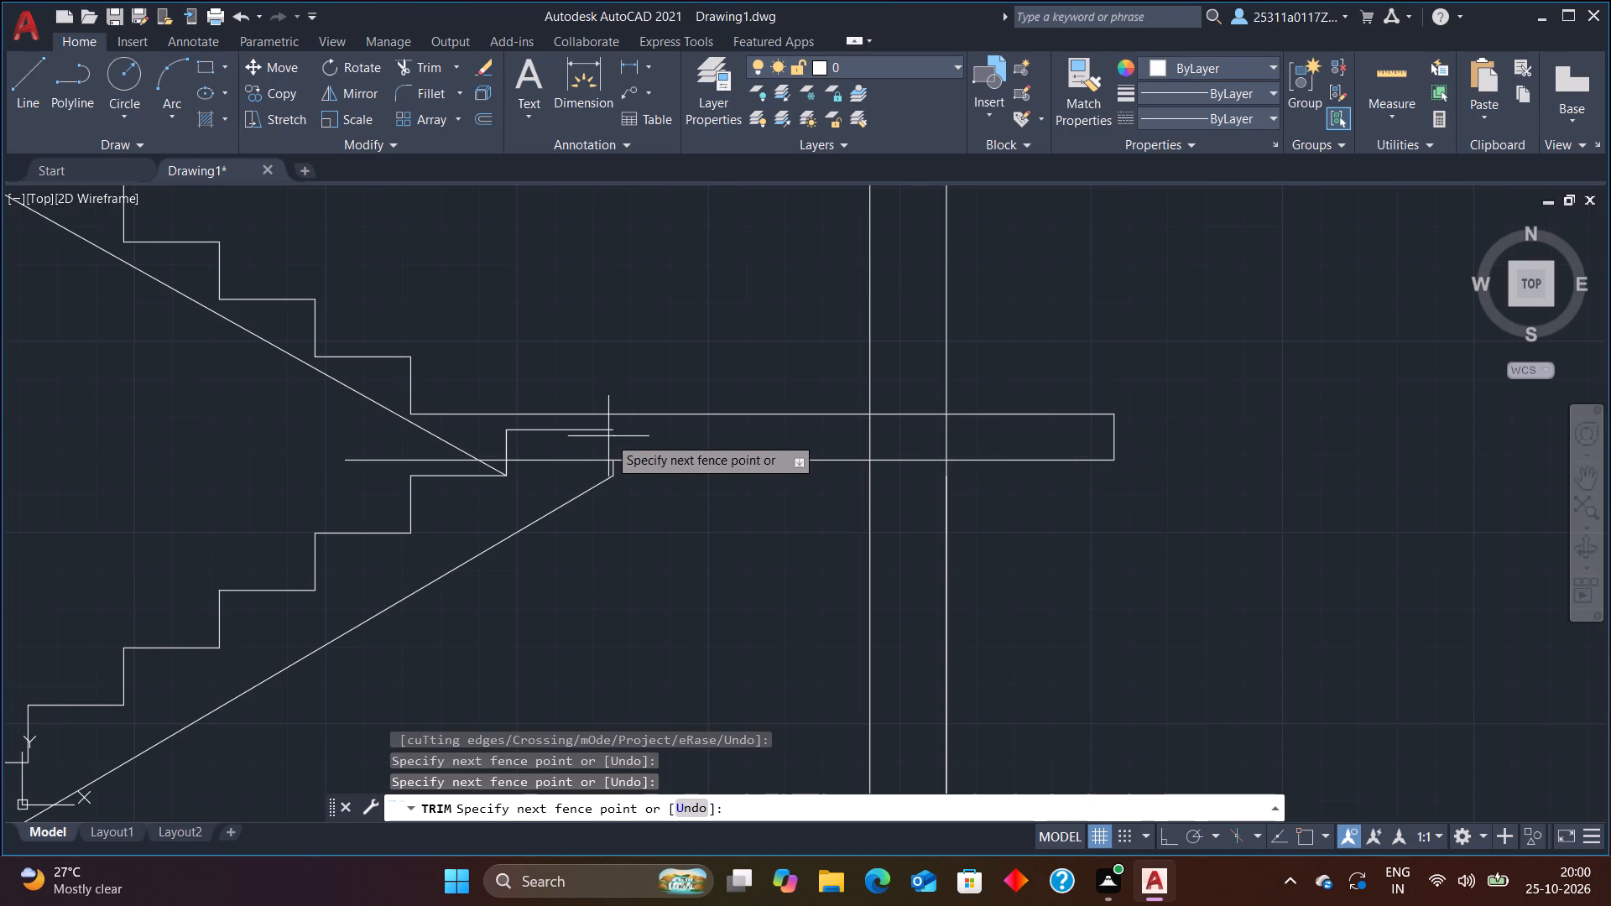
left_click(607, 429)
left_click(614, 467)
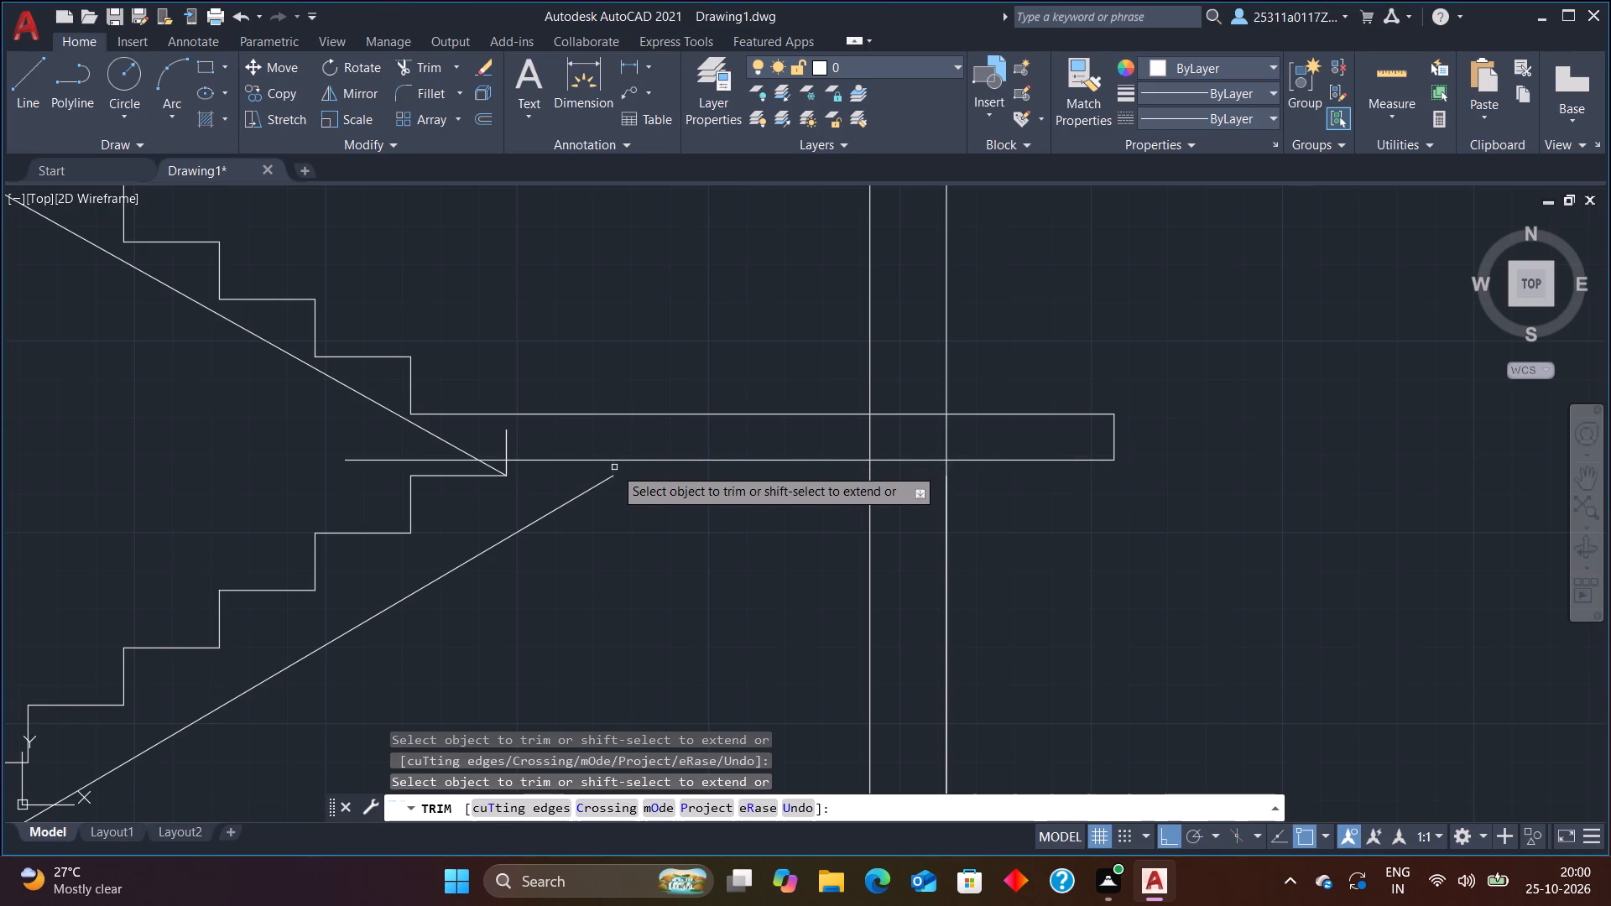
Trim off the old landing's edge riser and the overlapping ends where the upper soffit meets the new landing's underside.
left_click(503, 435)
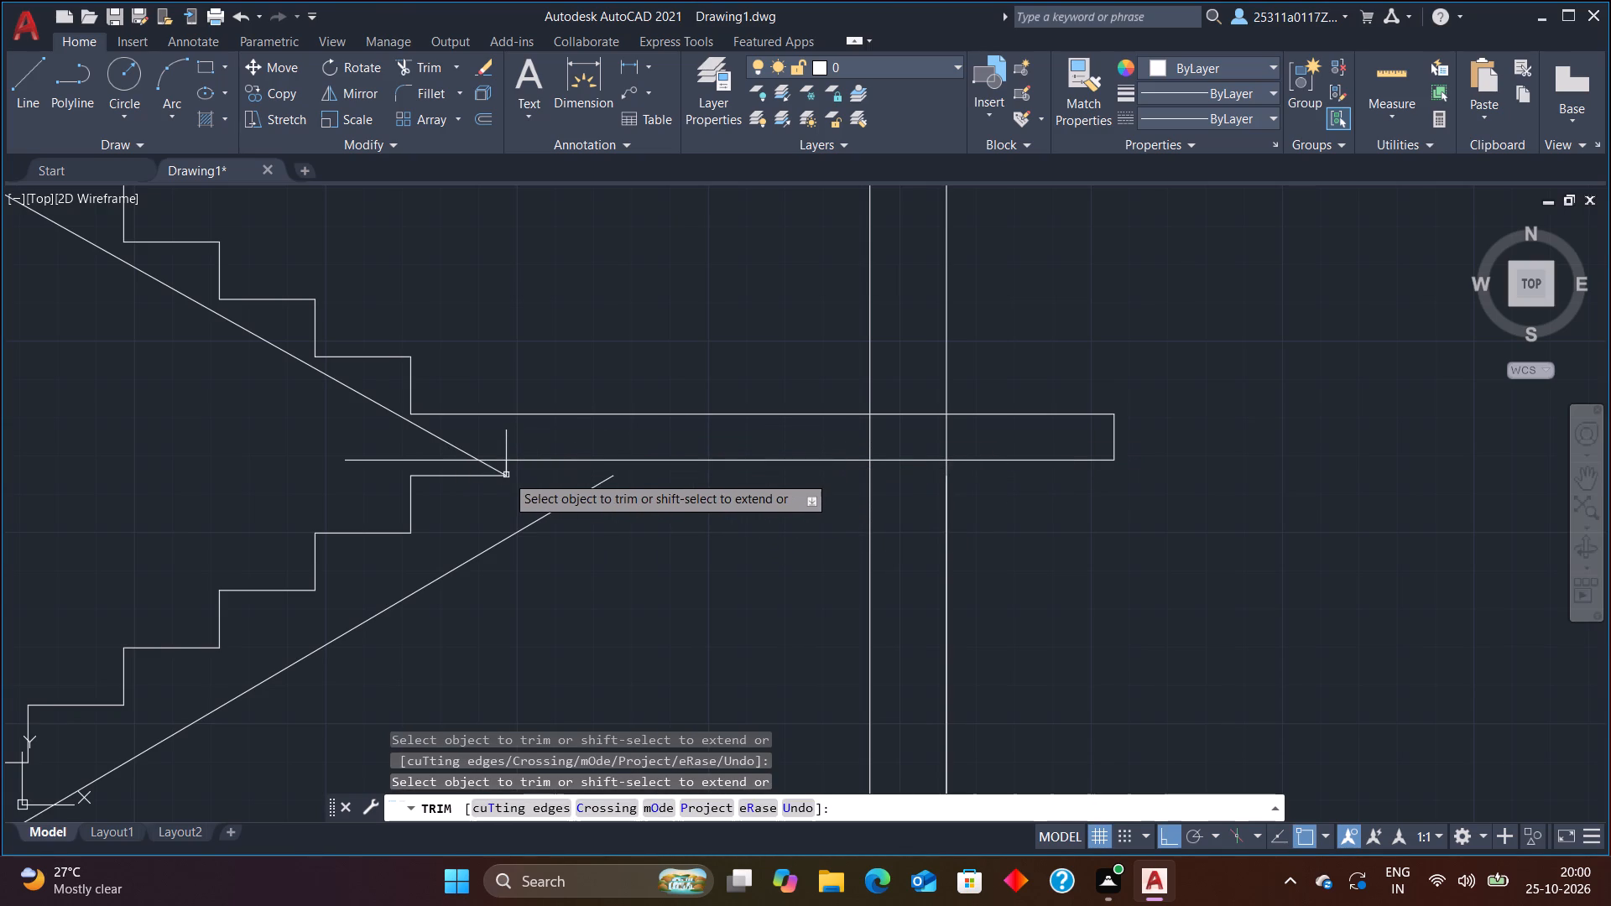
left_click(505, 469)
left_click(496, 470)
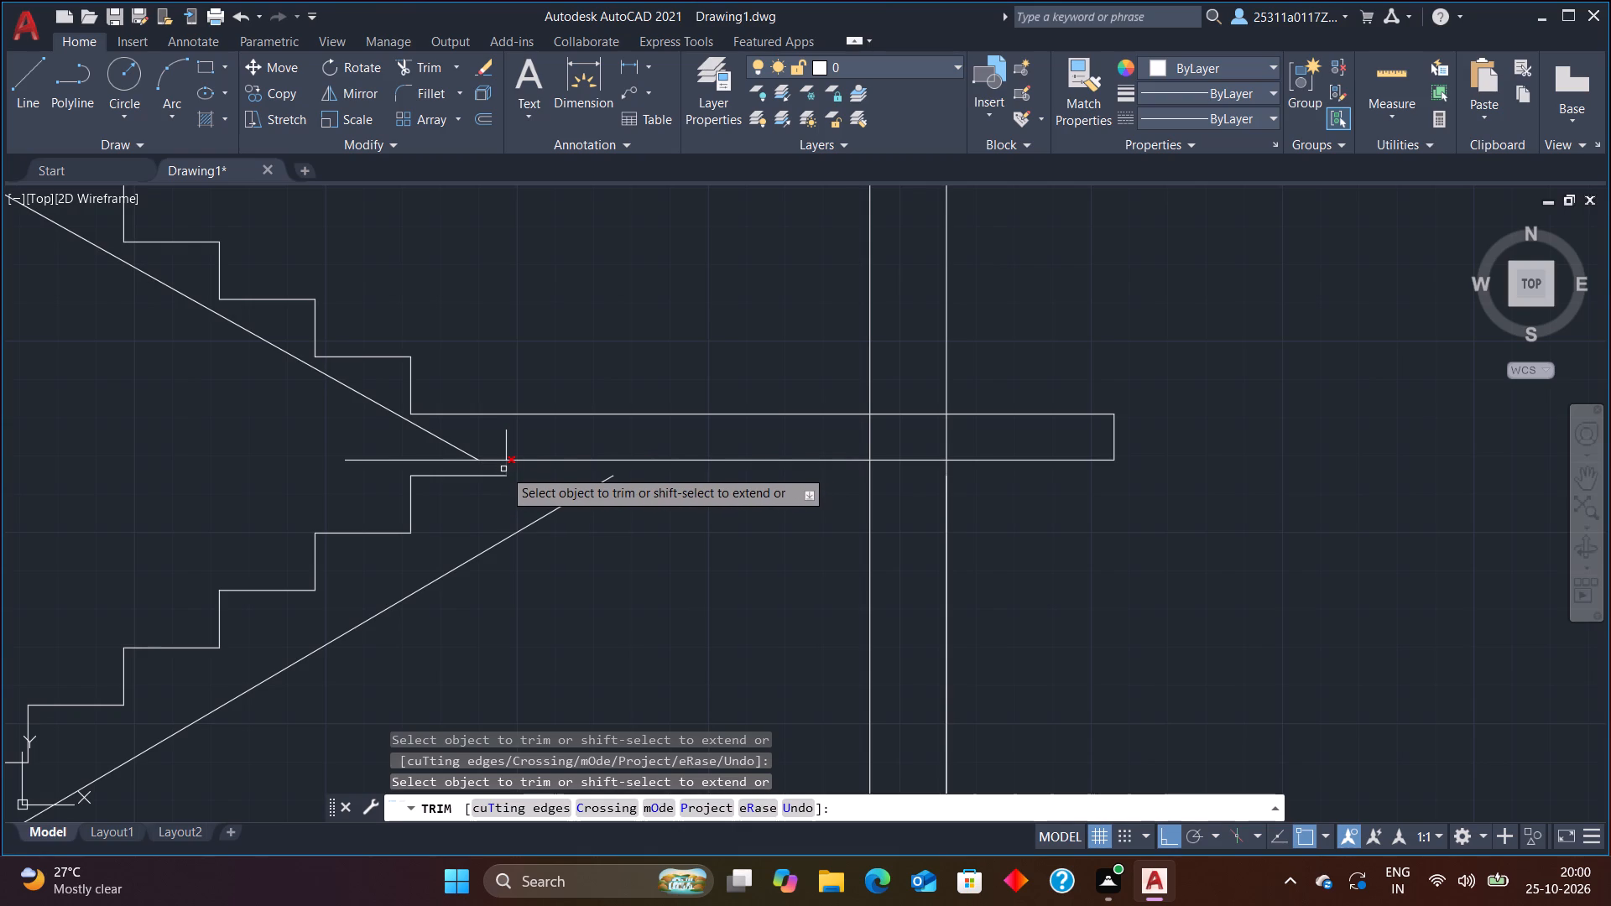
left_click(503, 469)
left_click(506, 438)
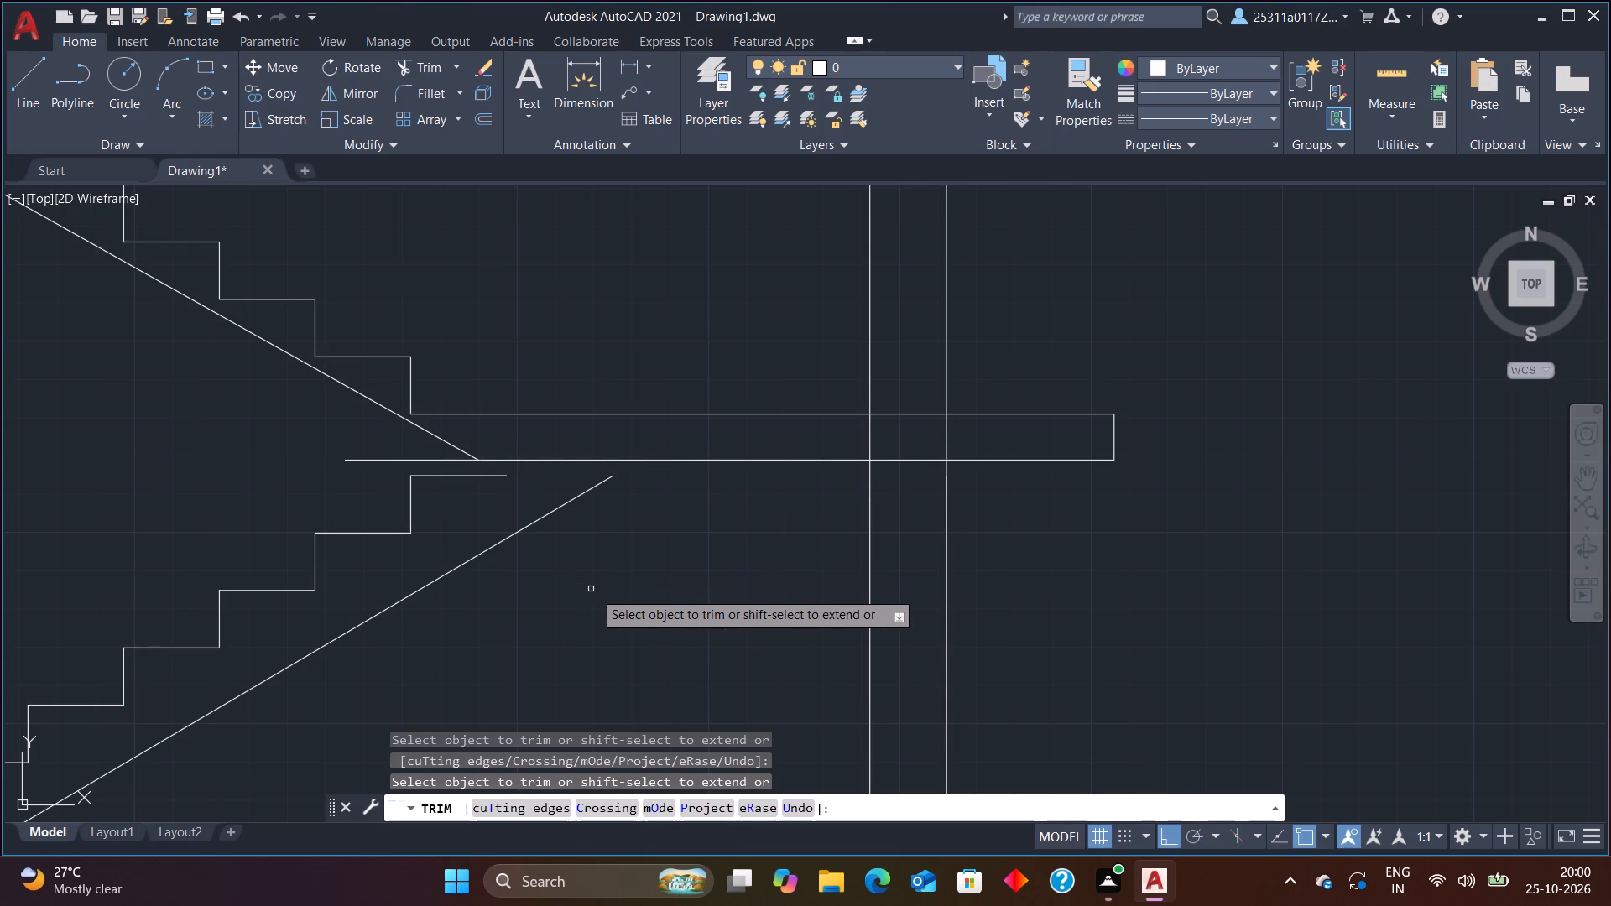
scroll(594, 591, "down", 1)
scroll(594, 591, "up", 1)
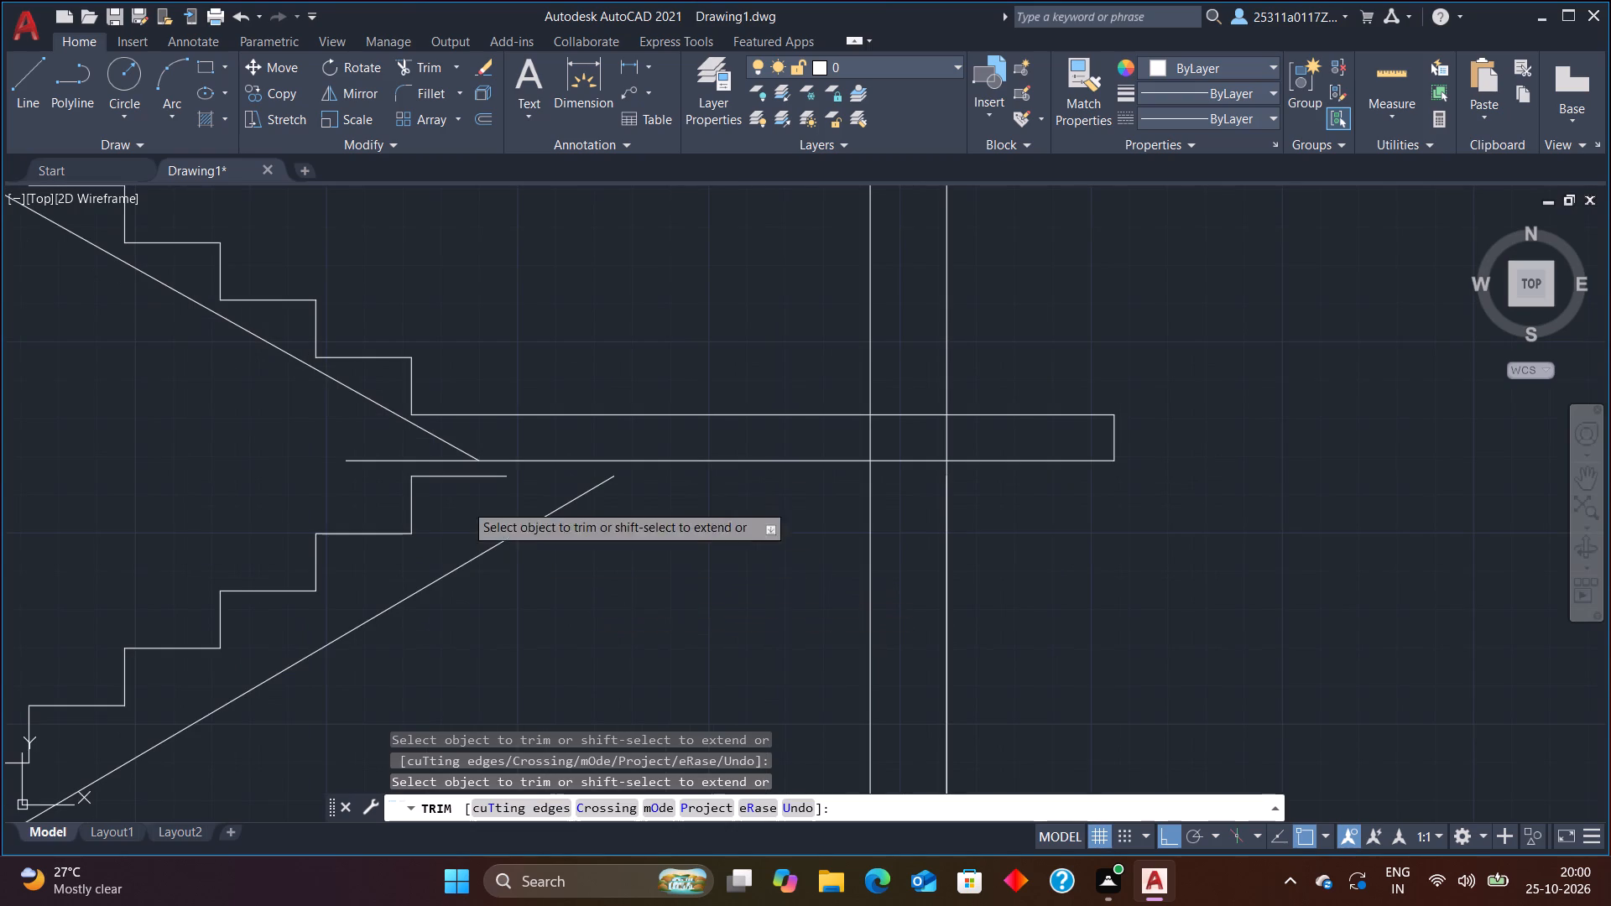
left_click(378, 461)
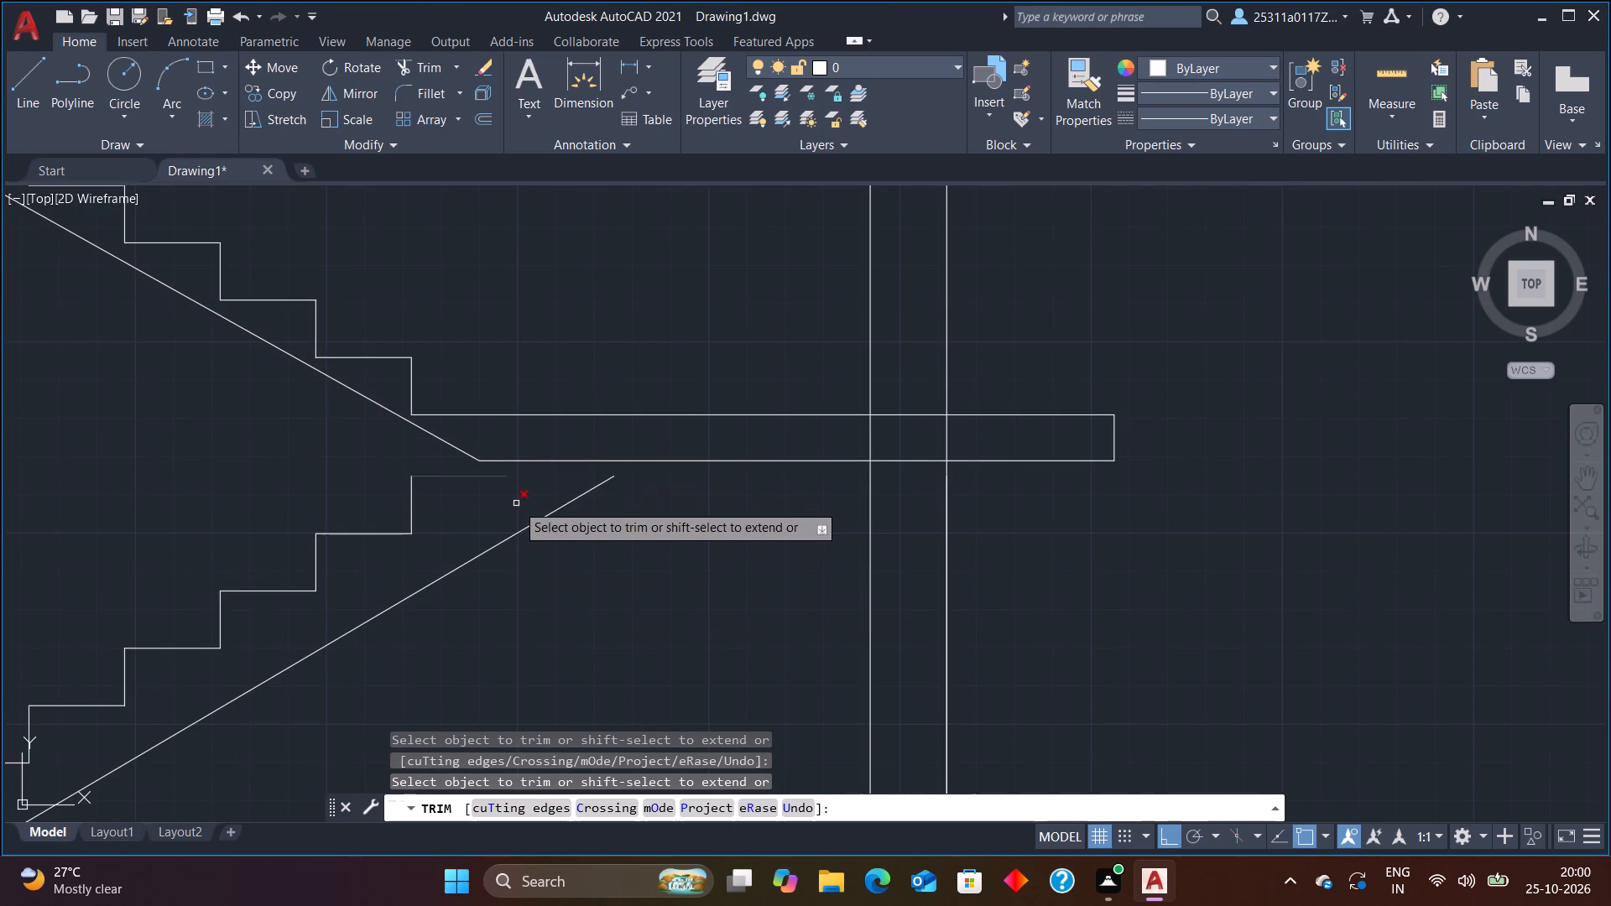
key("Escape")
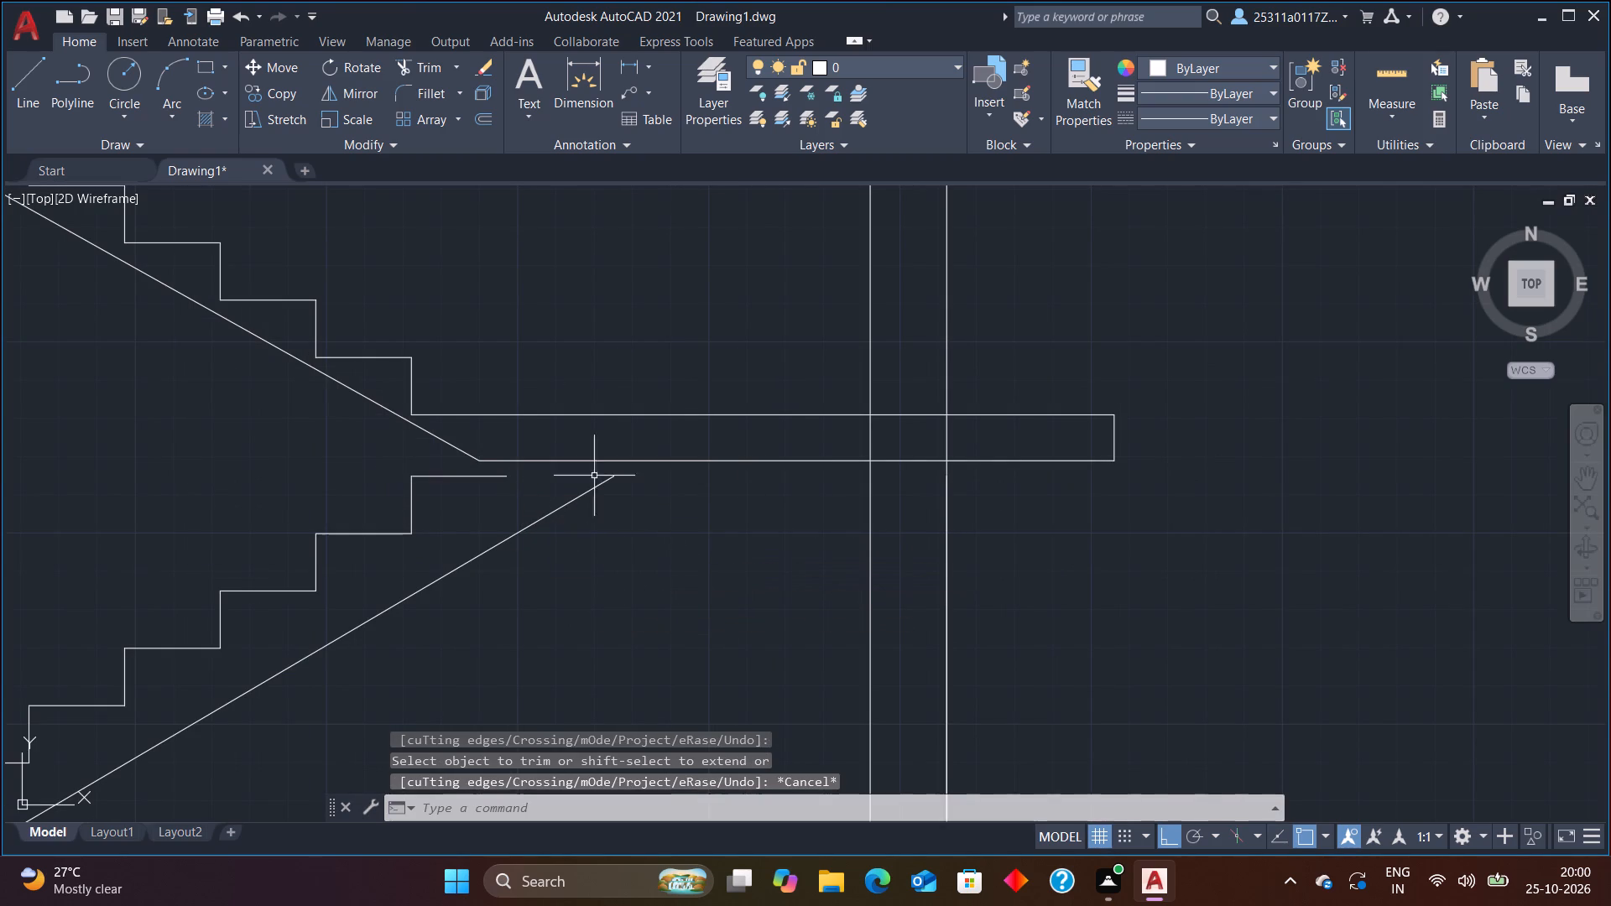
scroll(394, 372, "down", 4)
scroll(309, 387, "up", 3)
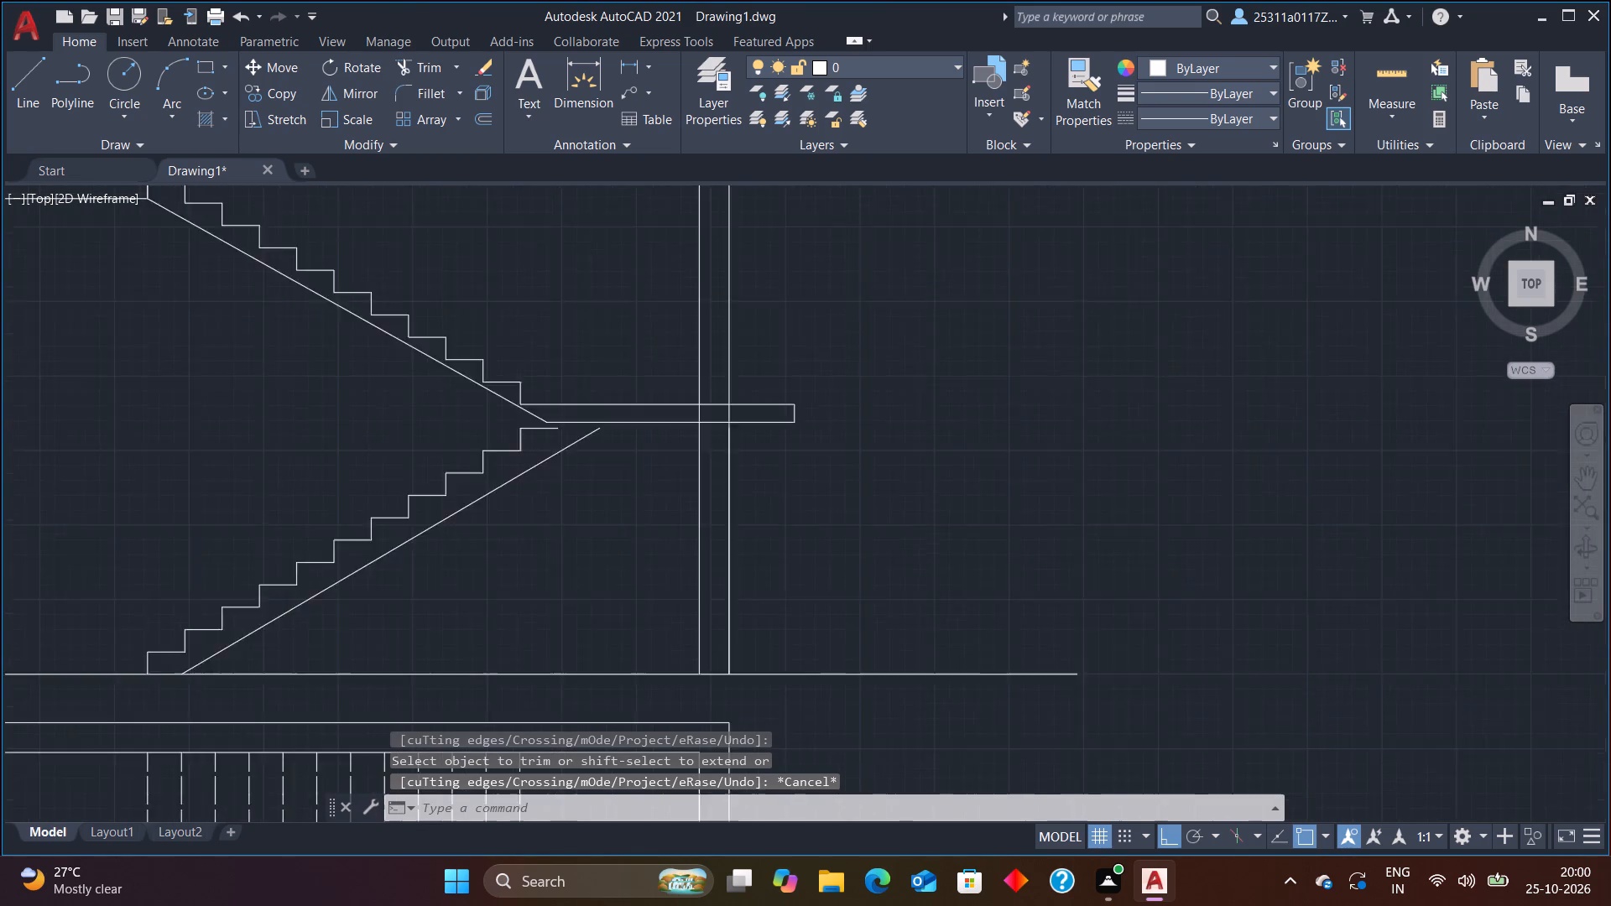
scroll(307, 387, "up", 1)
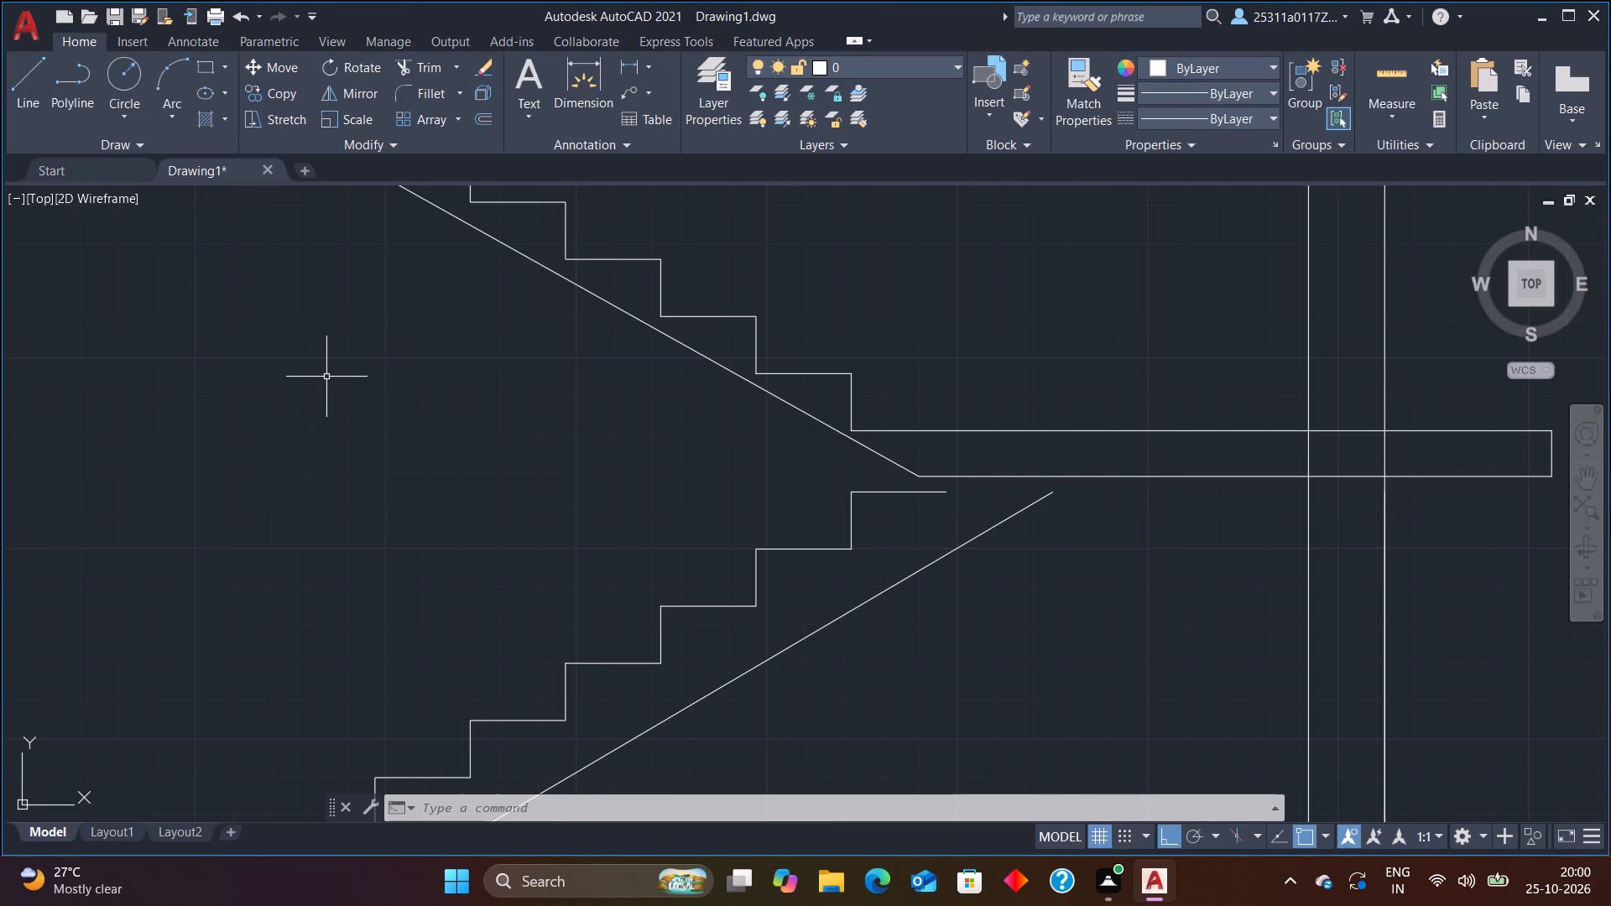
Draw a line from the lower flight's top tread across to the wall's outer face, continuing 20 units up along the wall.
left_click(34, 73)
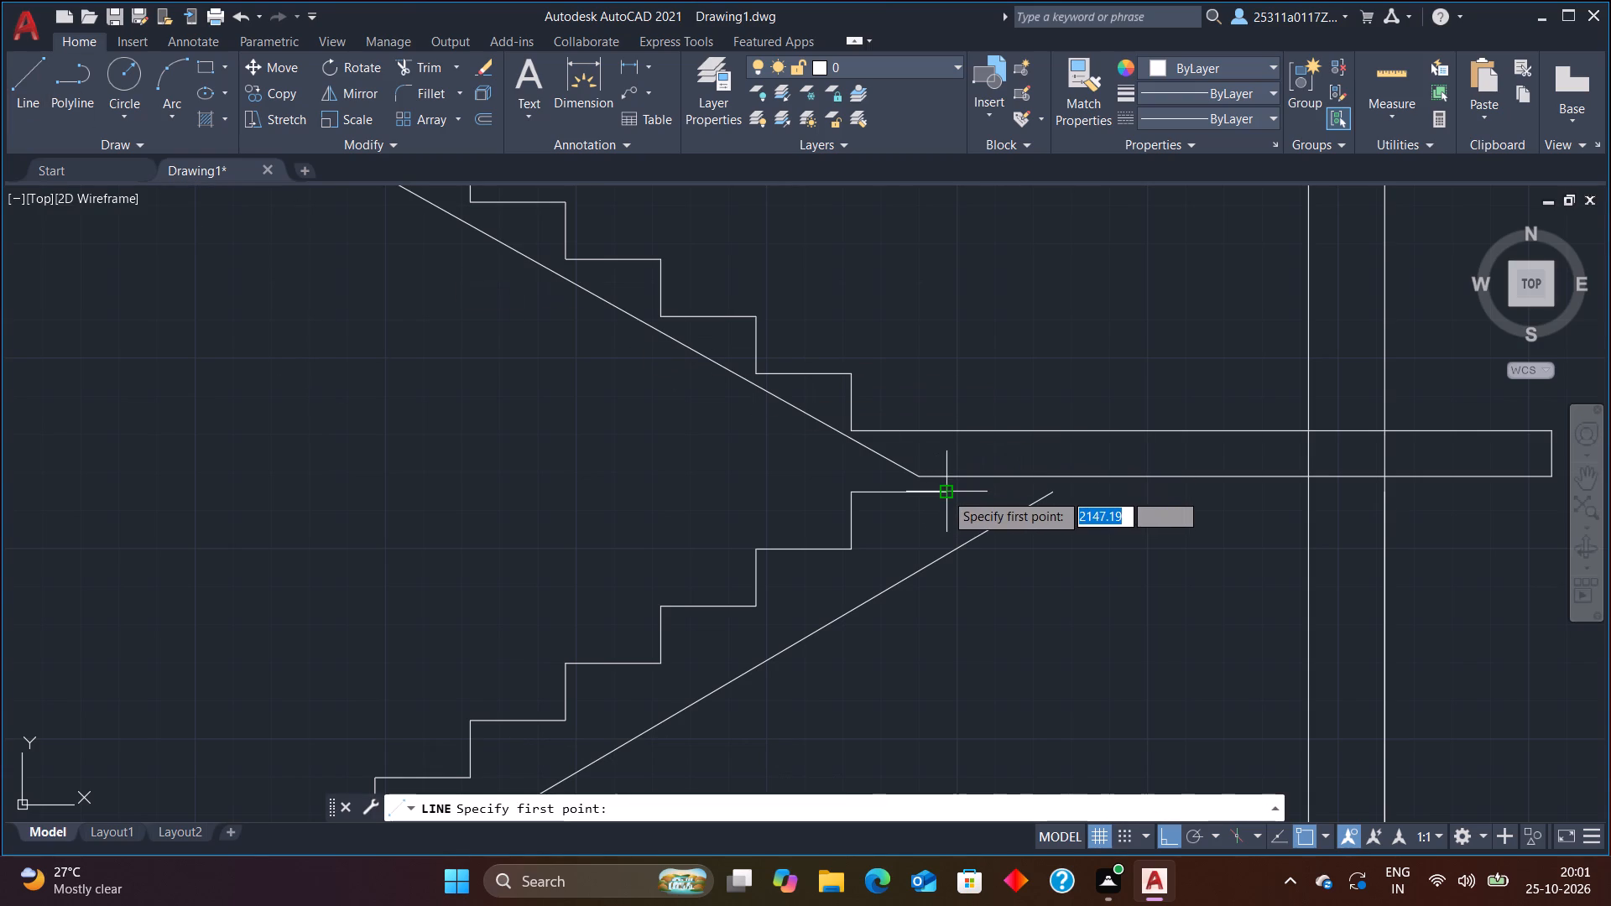
left_click(945, 492)
left_click(1386, 497)
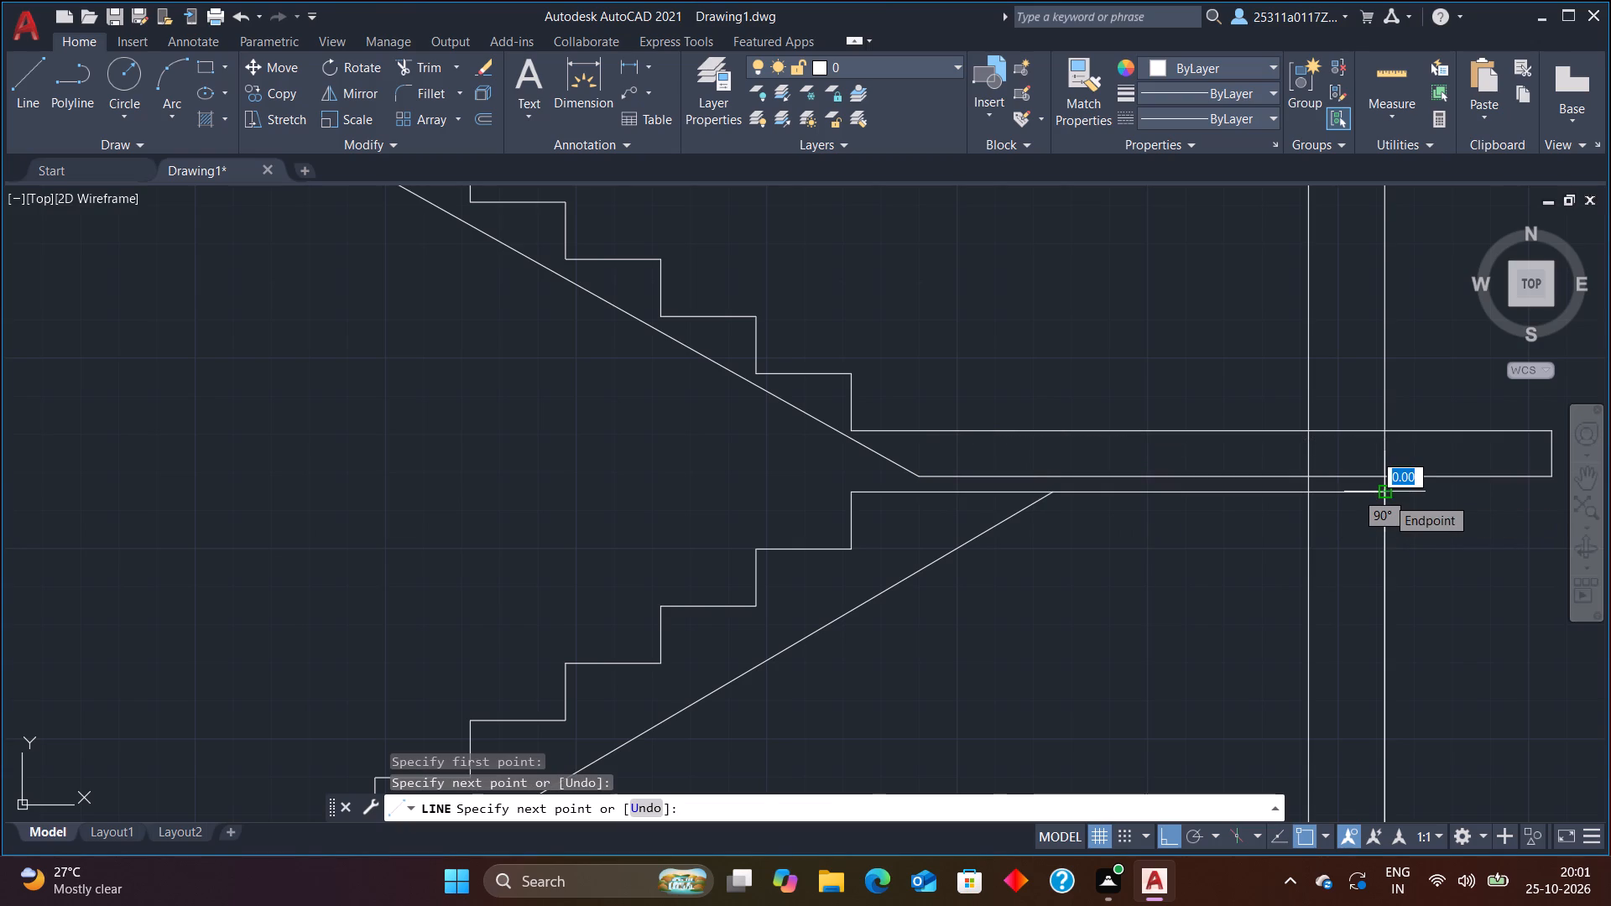
type("20")
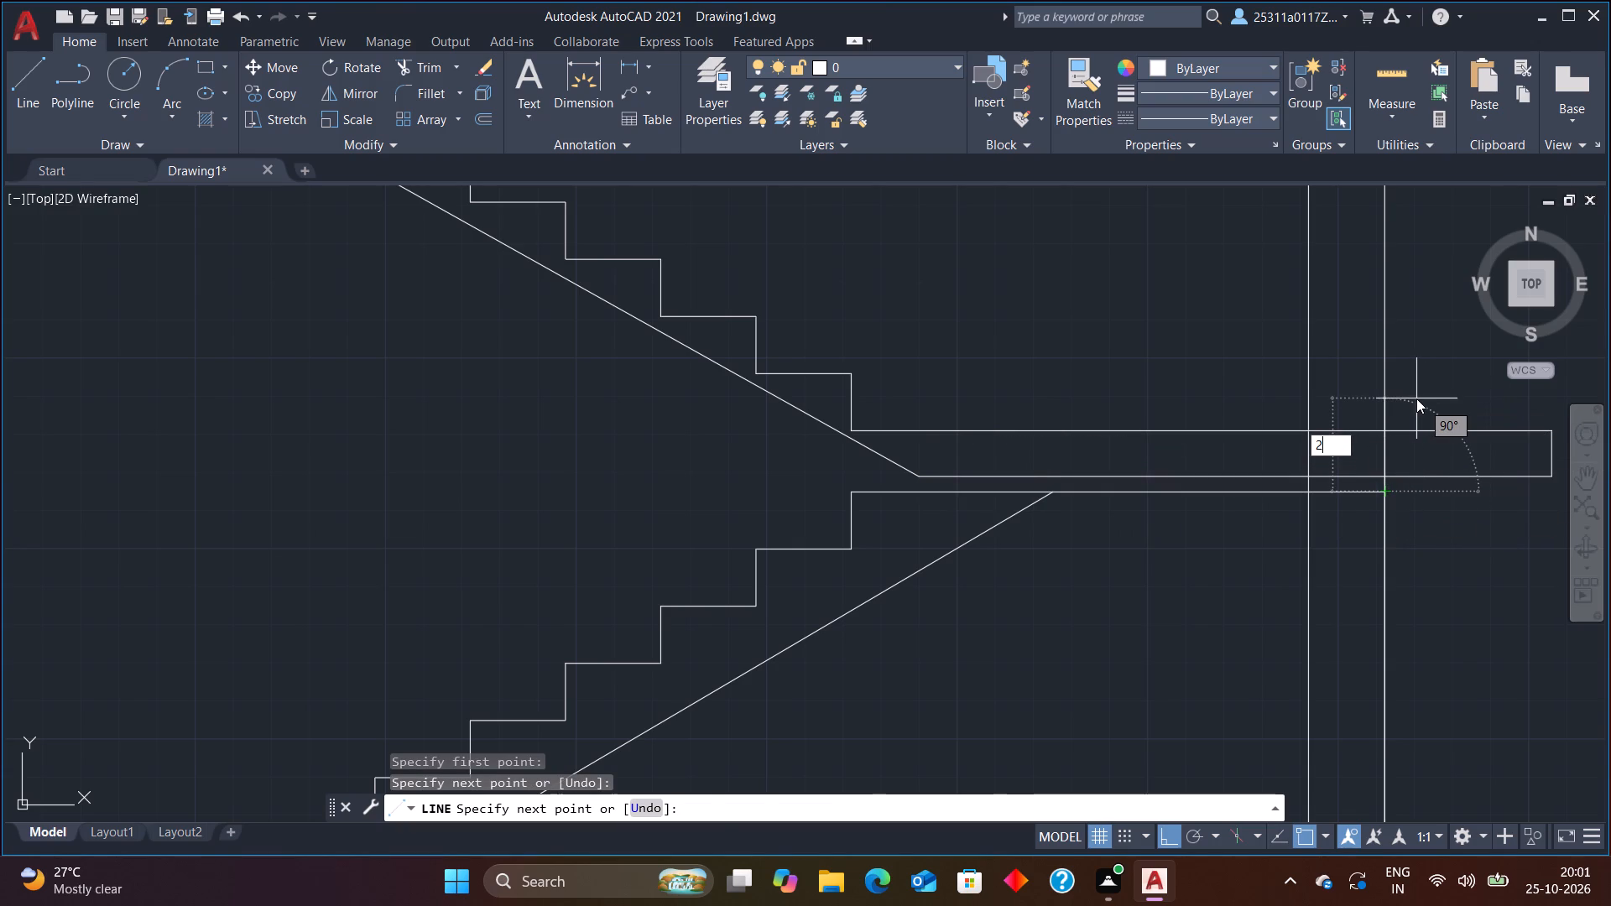
key("Return")
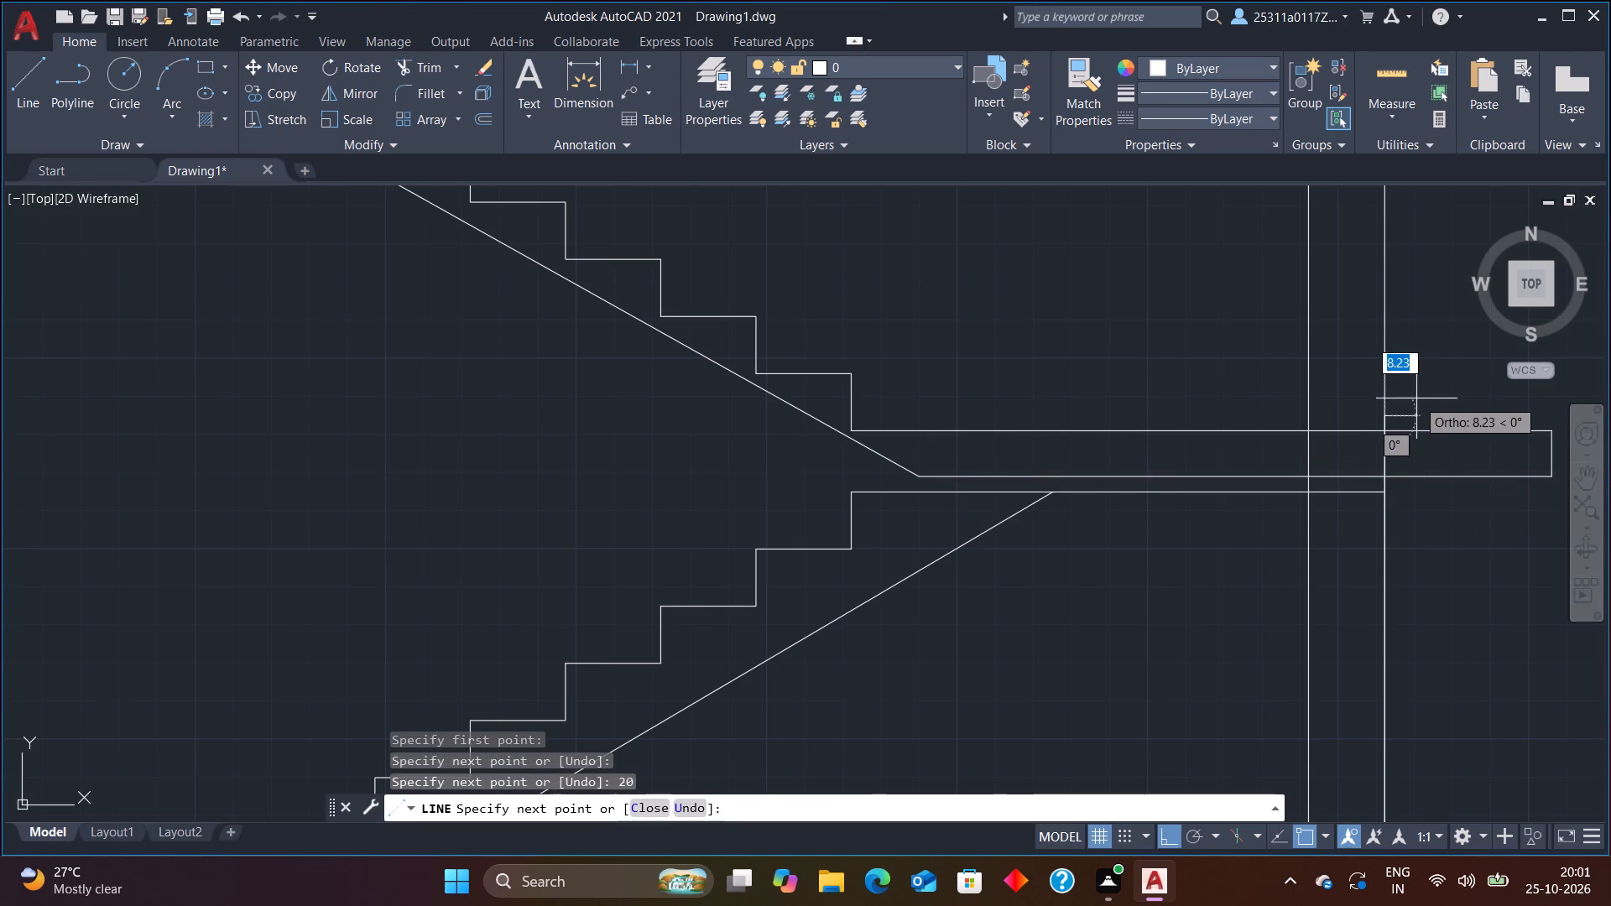
key("Escape")
Erase the previous mid landing's top, bottom and end lines.
left_click_drag(1457, 390, 1442, 513)
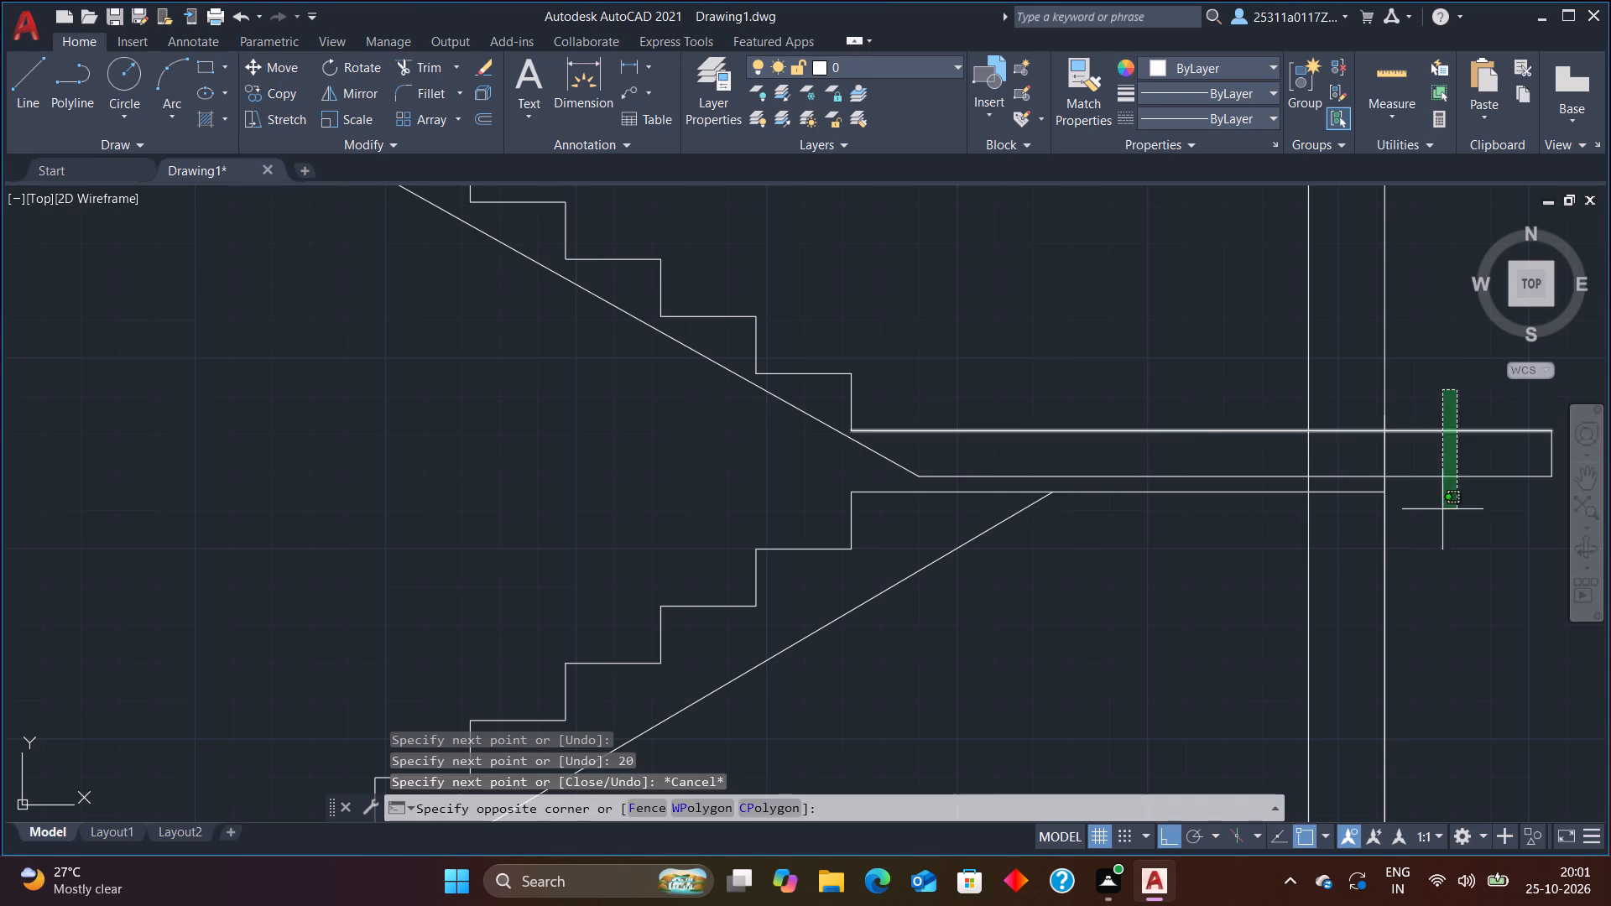
left_click_drag(1442, 513, 1441, 544)
key("Delete")
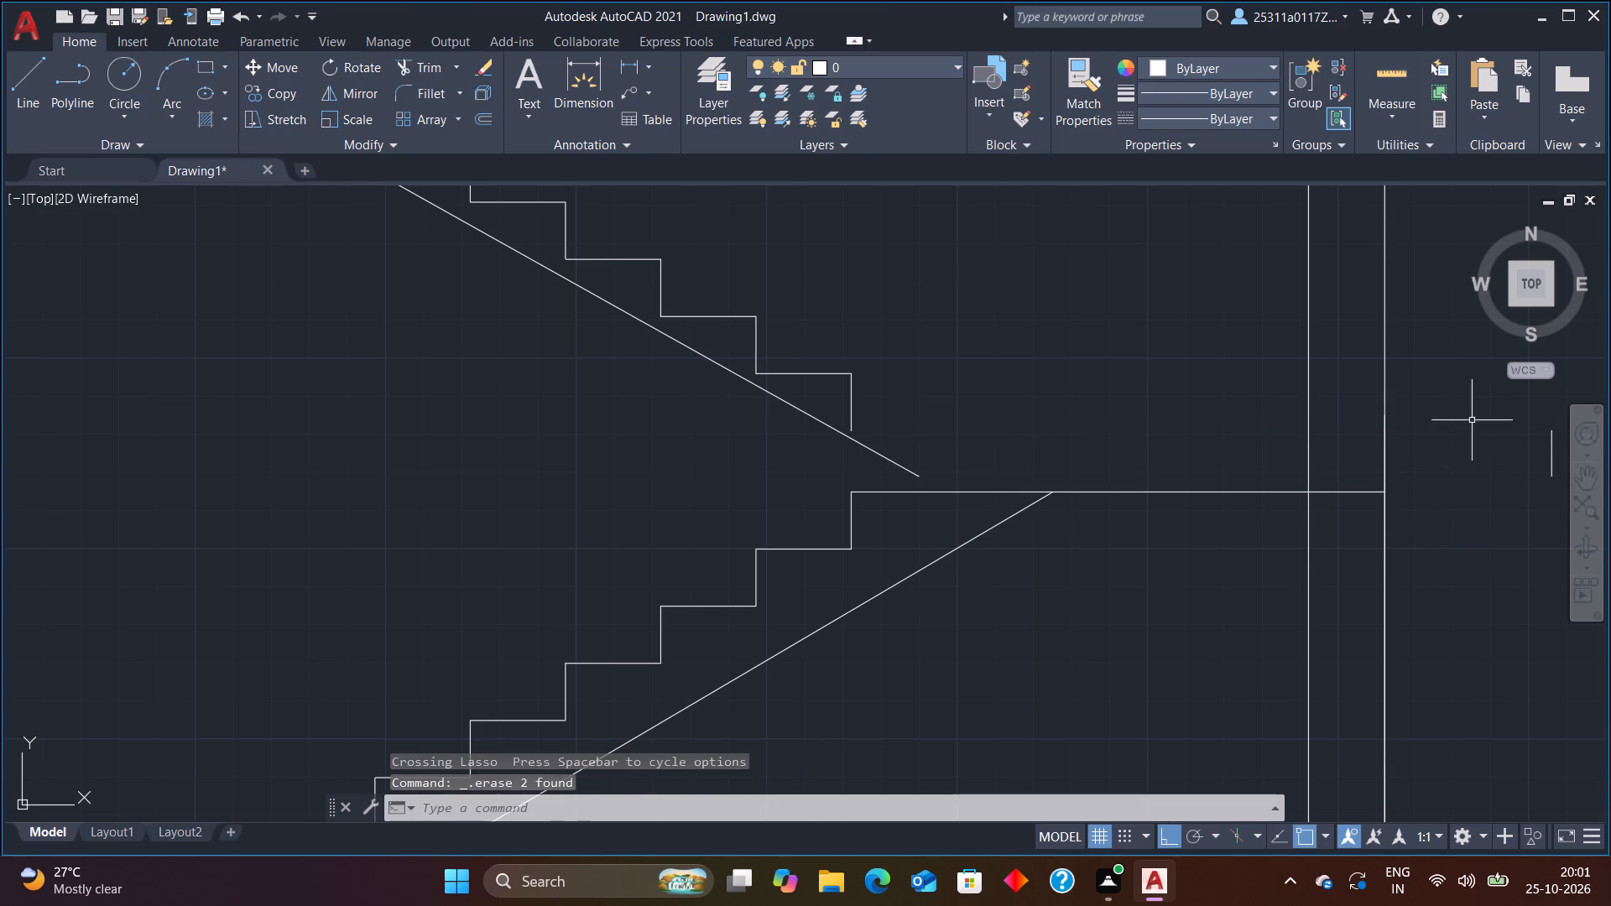
left_click_drag(1490, 409, 1564, 473)
left_click_drag(1554, 466, 1546, 456)
key("Delete")
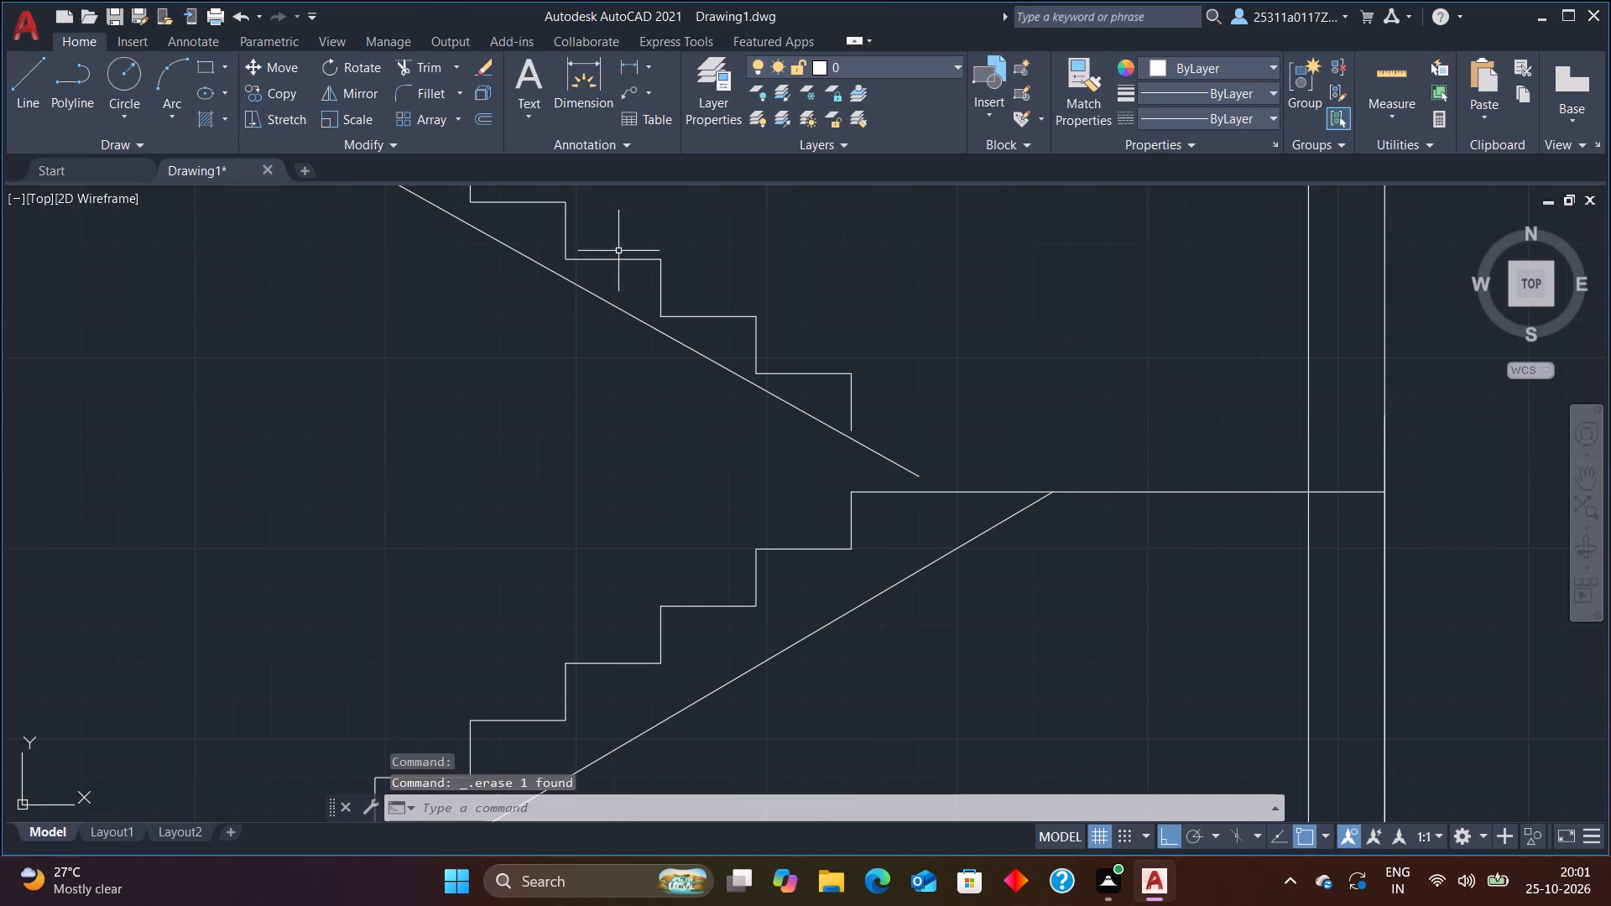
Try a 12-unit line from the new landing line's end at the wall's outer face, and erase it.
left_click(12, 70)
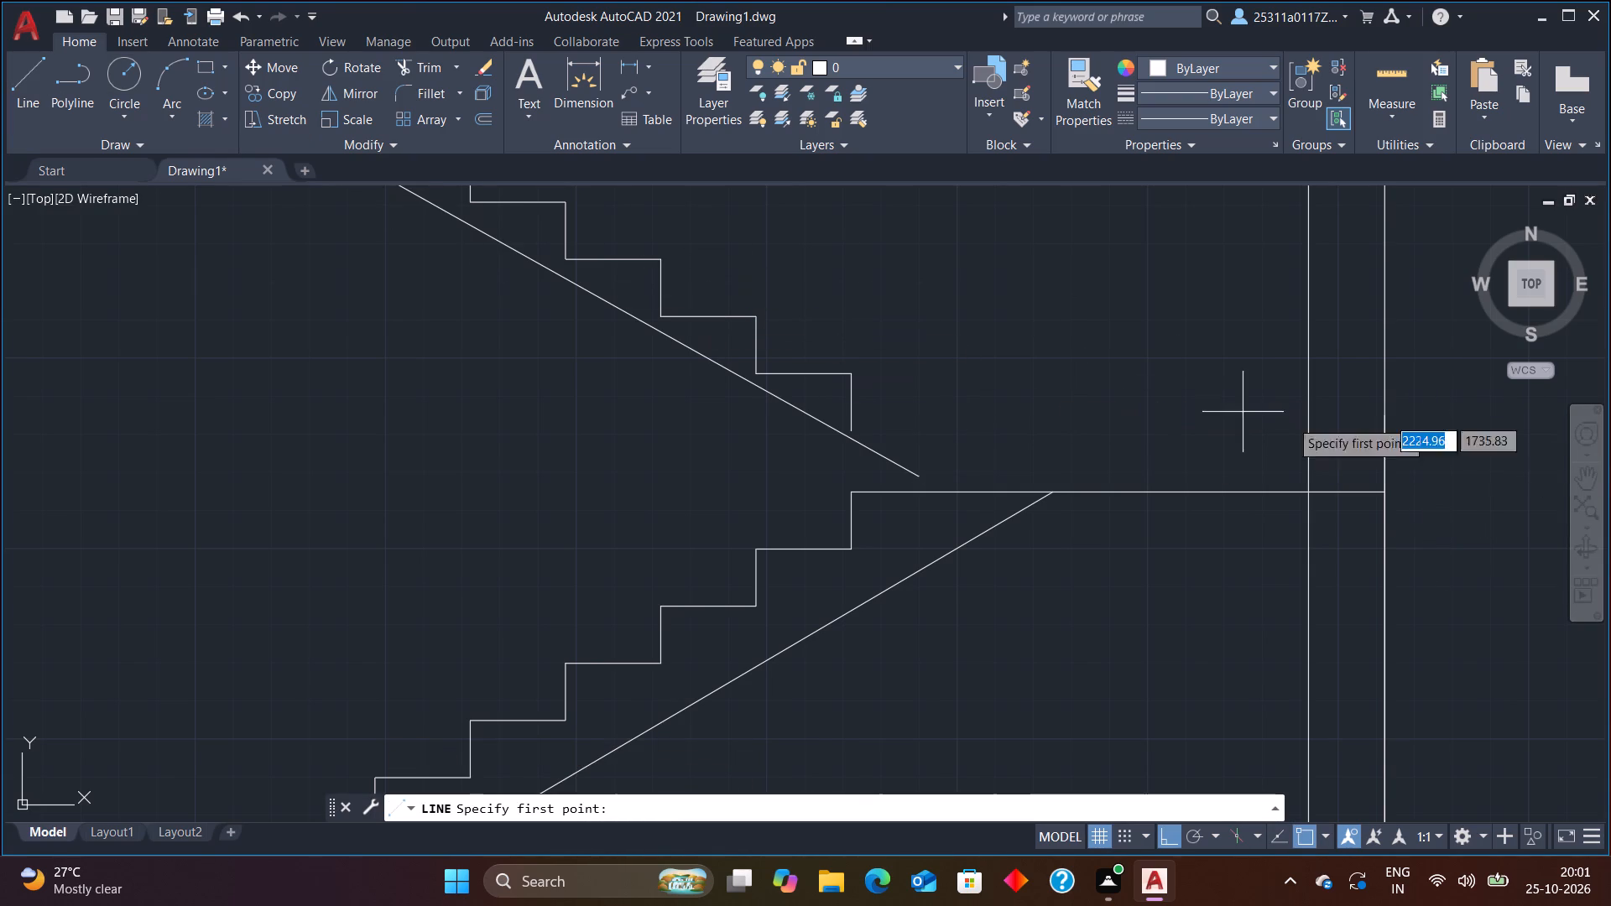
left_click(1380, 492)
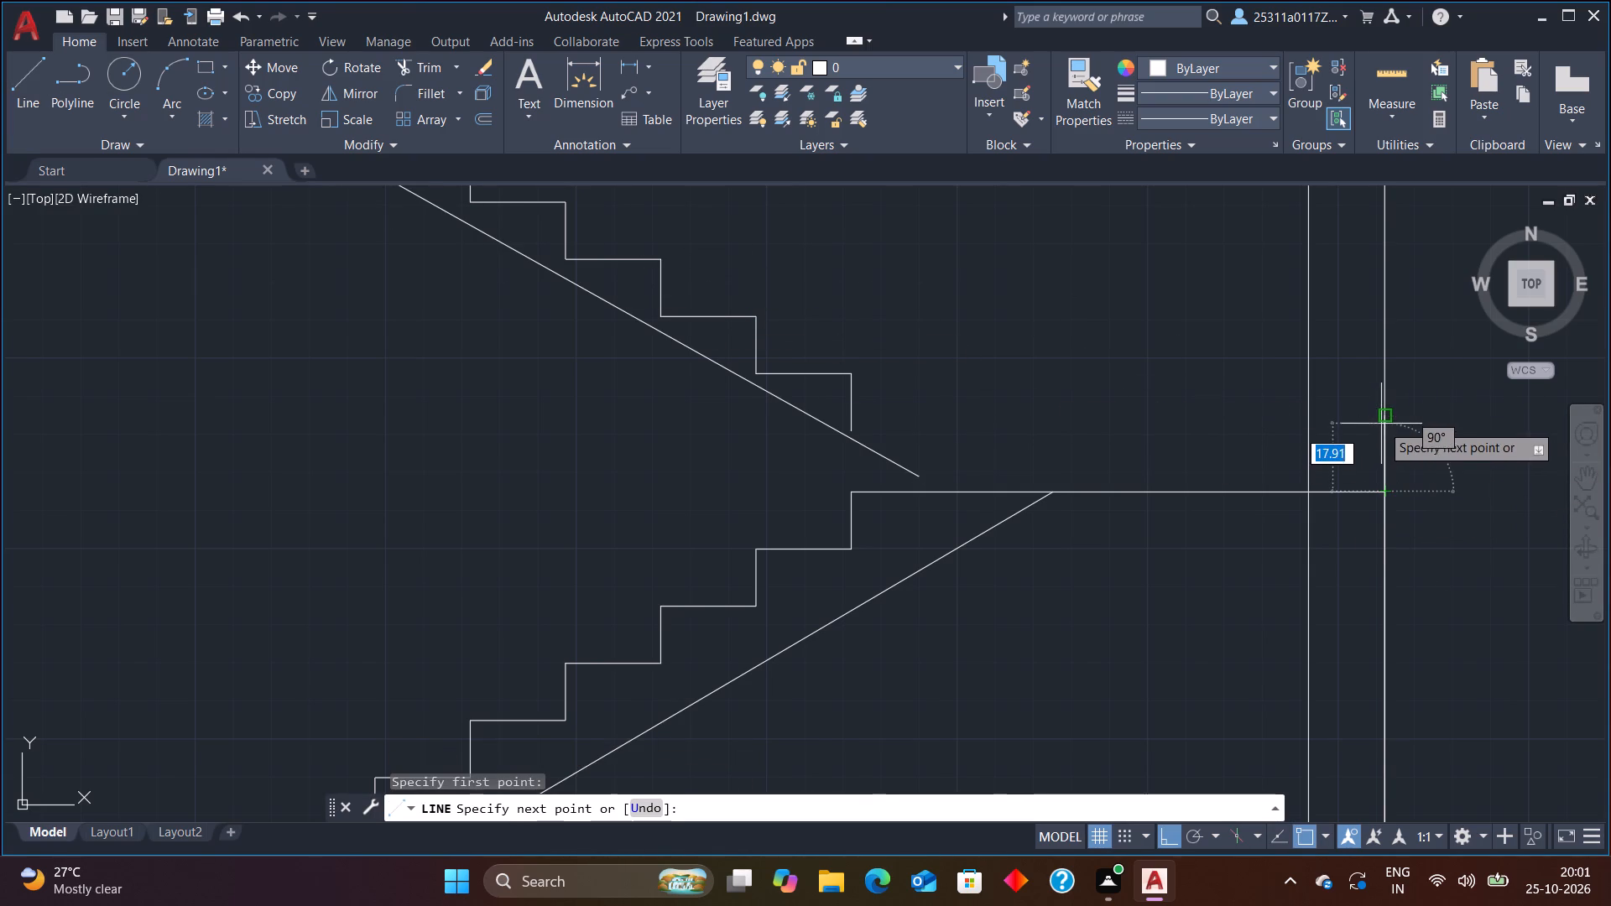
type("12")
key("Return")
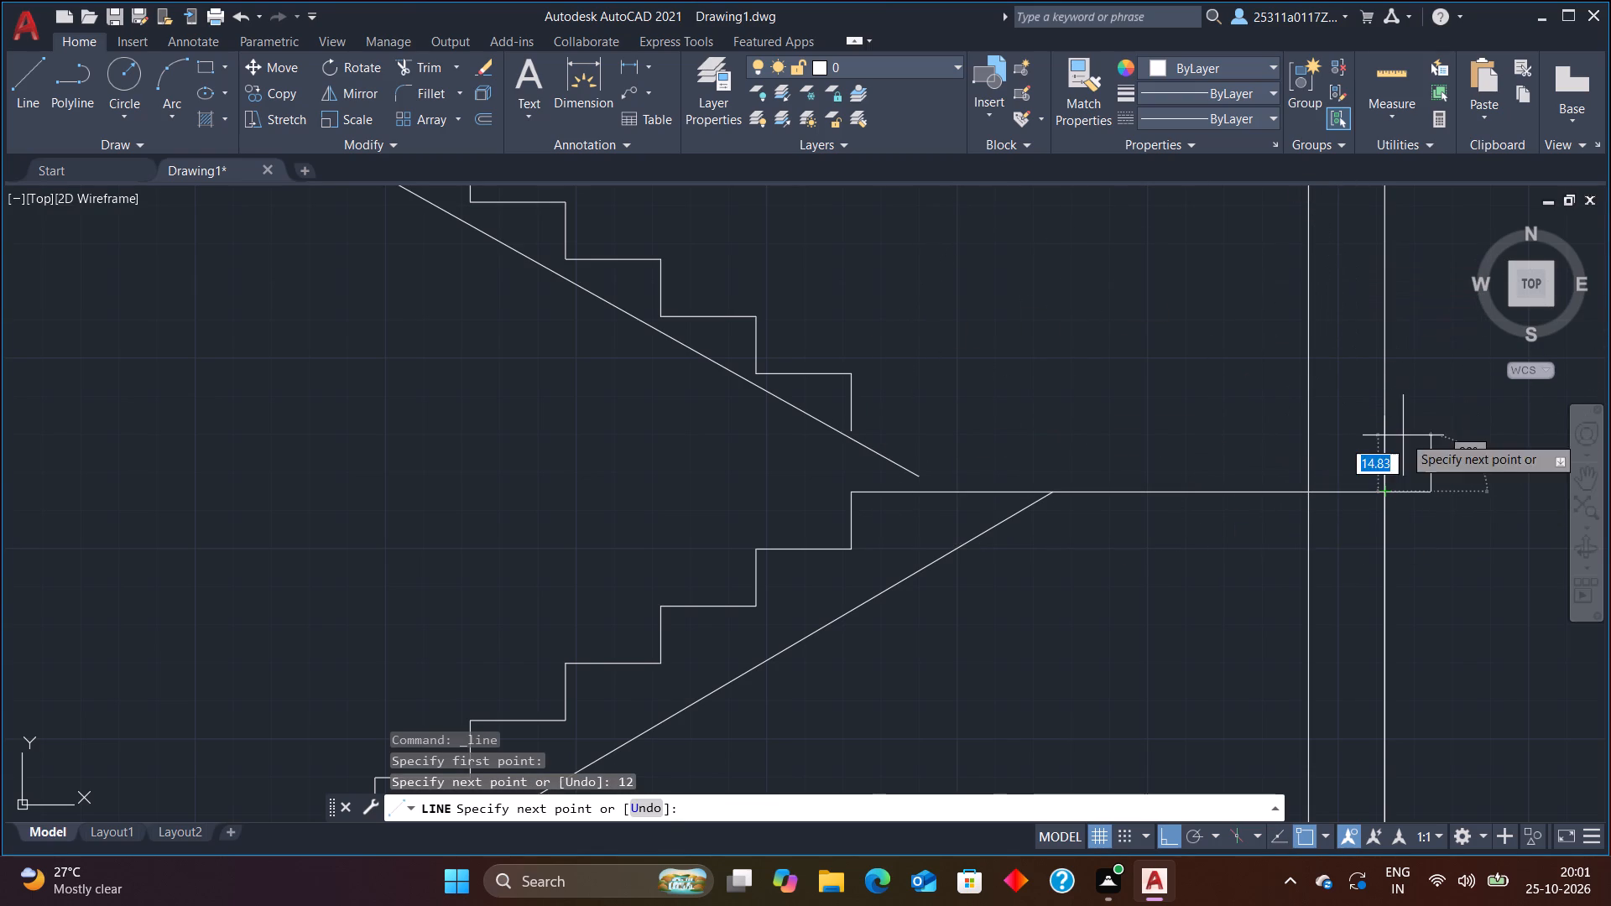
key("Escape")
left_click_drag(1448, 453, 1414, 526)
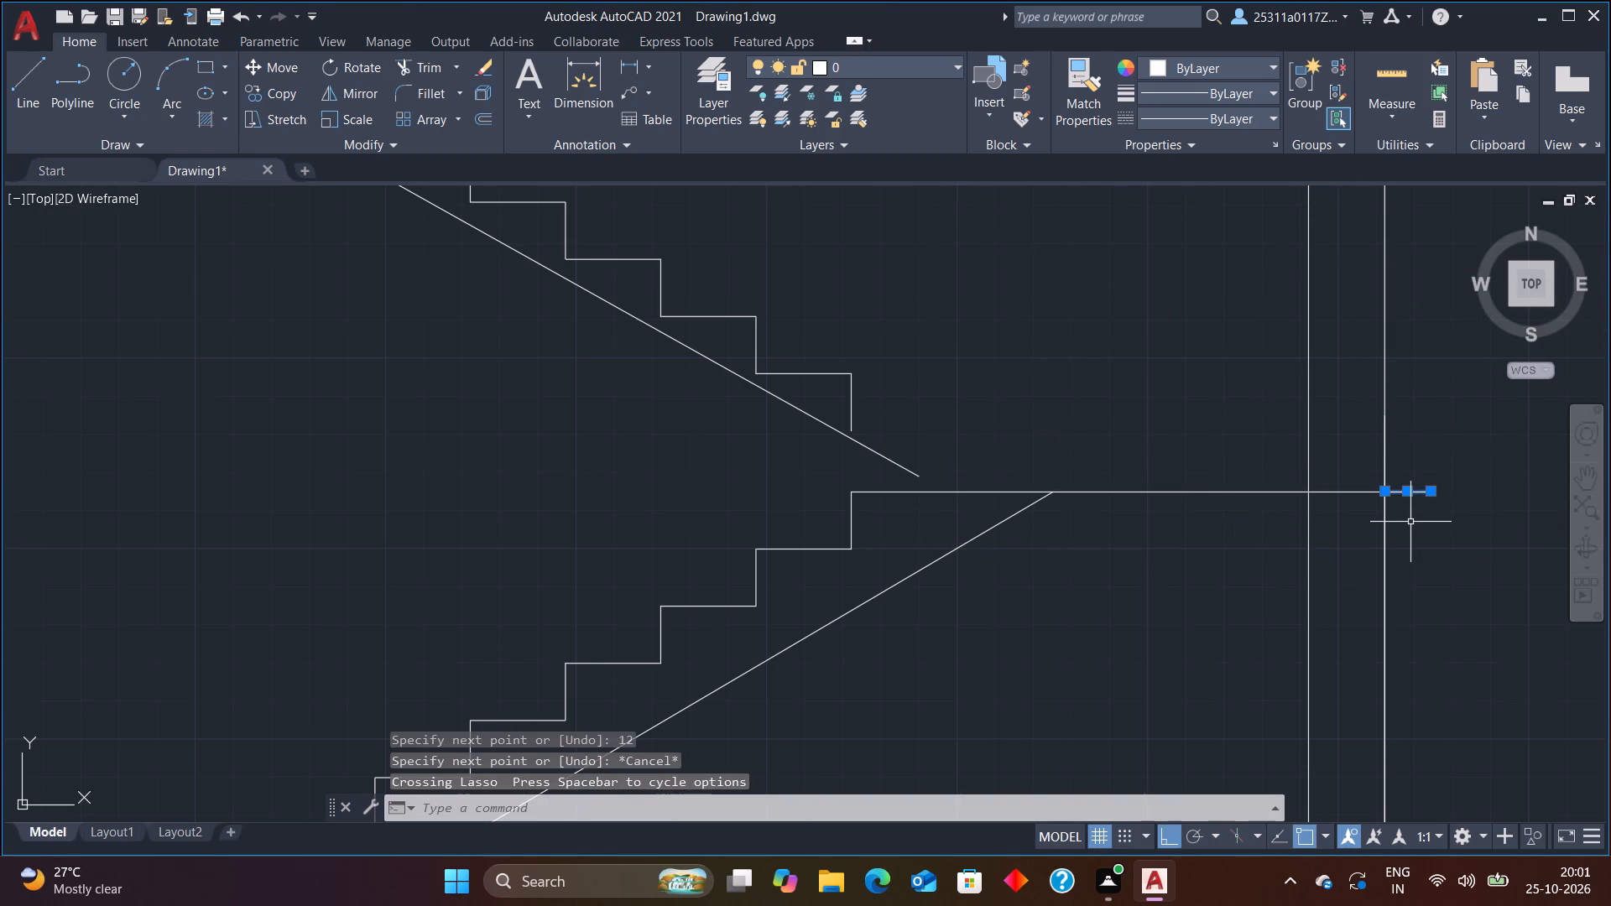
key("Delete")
From the landing line's wall end, draw 12 units up, about 140 units back, and up to the upper flight's lowest riser.
left_click(28, 97)
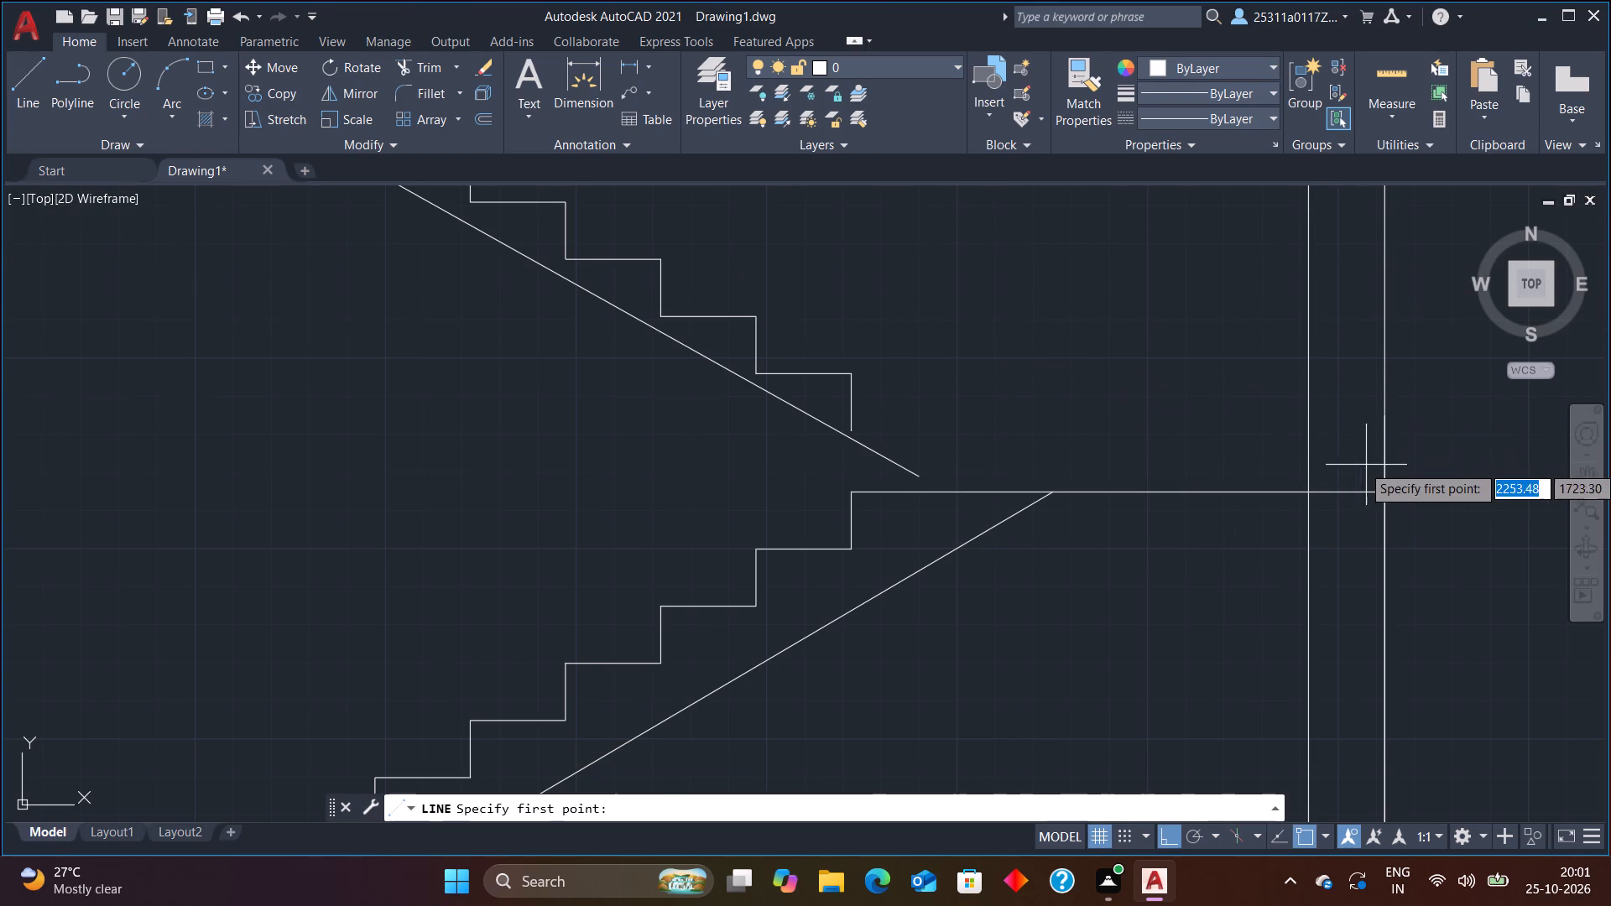
scroll(1384, 471, "up", 3)
left_click(1377, 544)
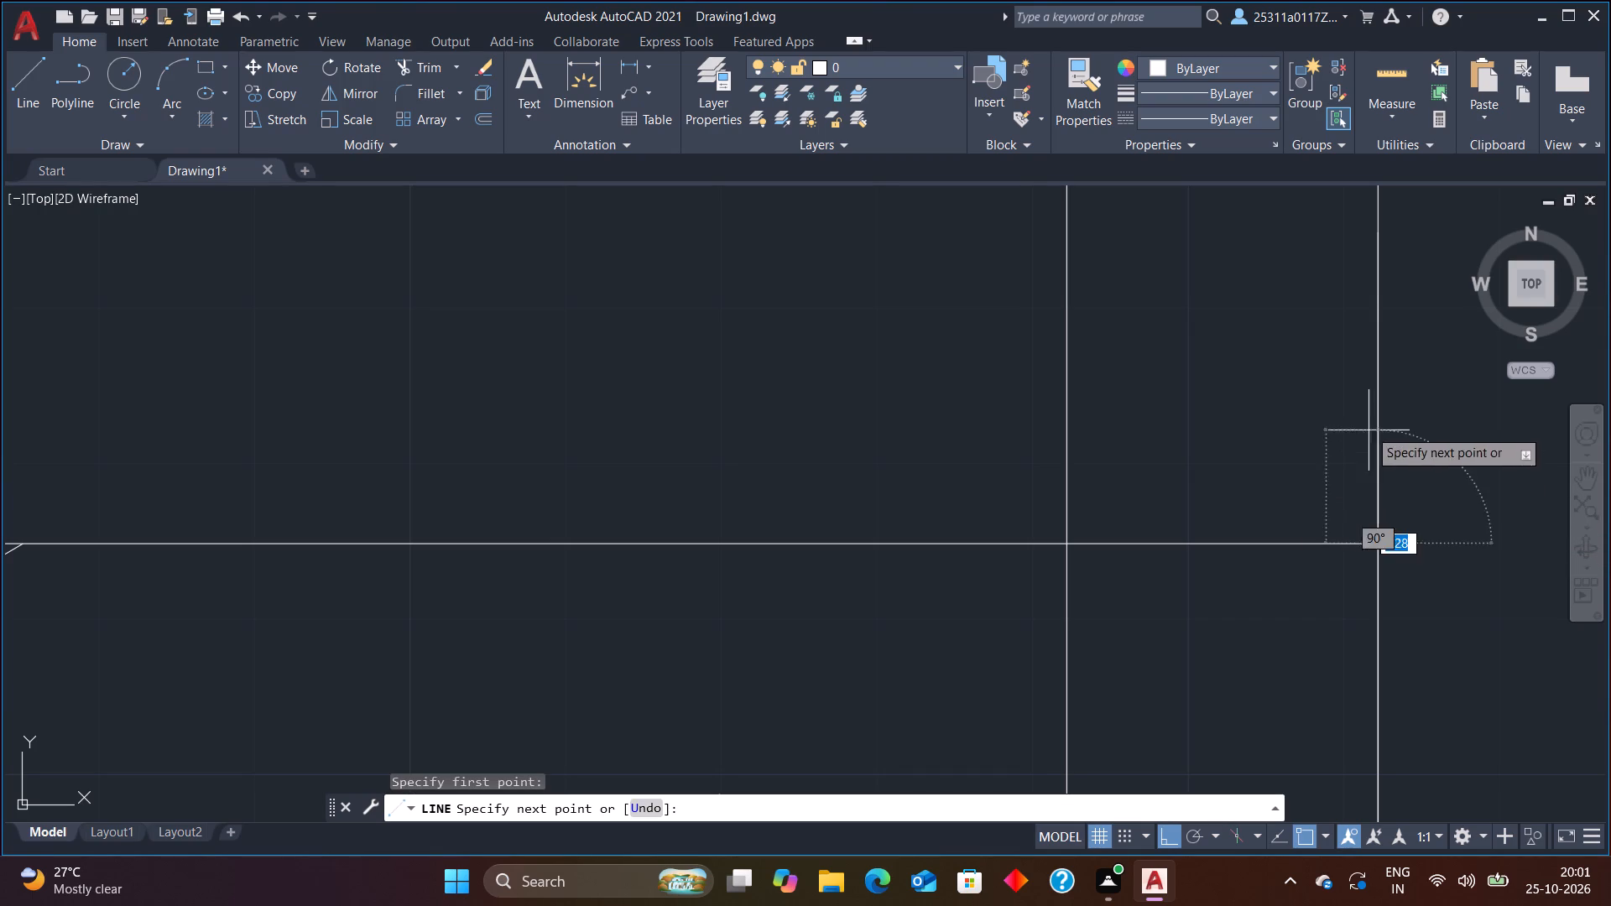
type("12")
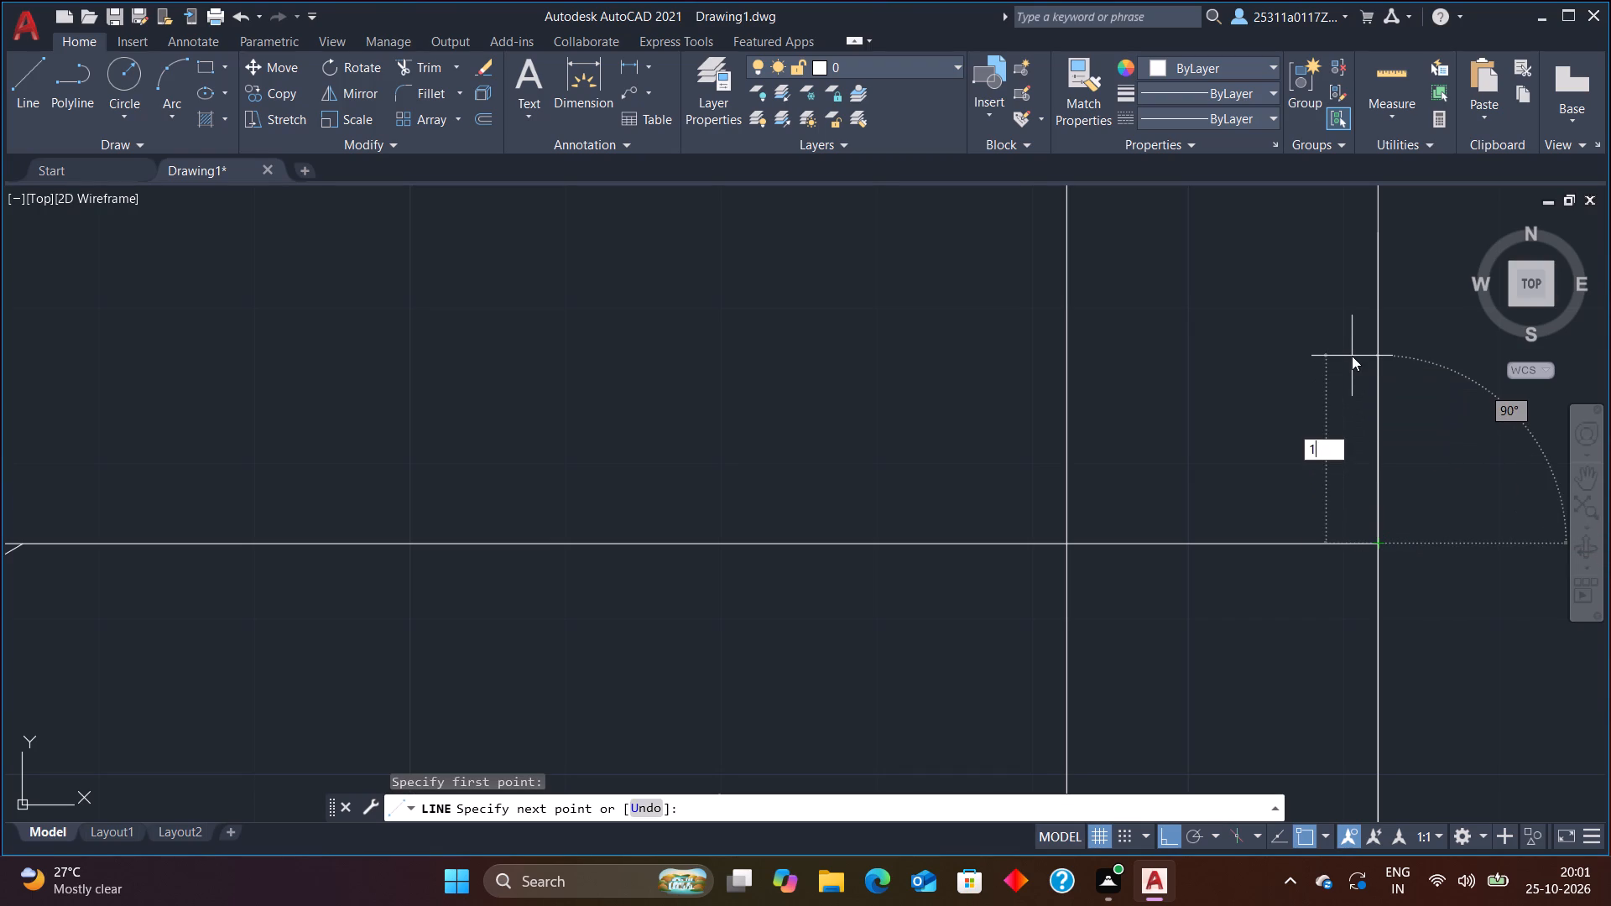
key("Return")
scroll(1352, 356, "down", 2)
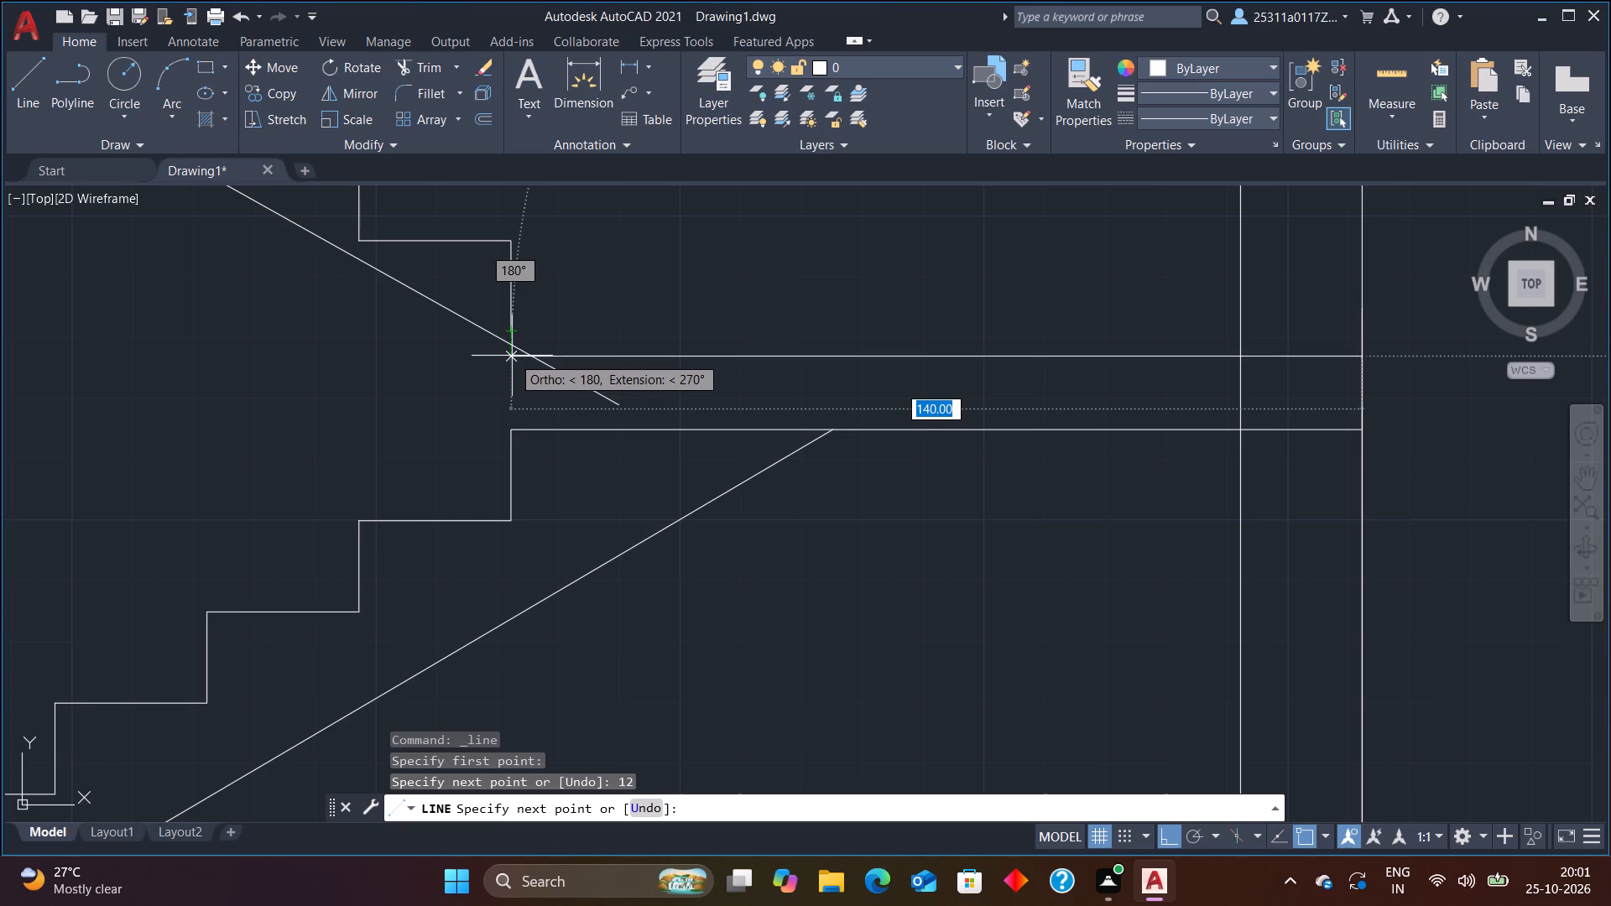
scroll(511, 356, "up", 4)
scroll(511, 356, "down", 5)
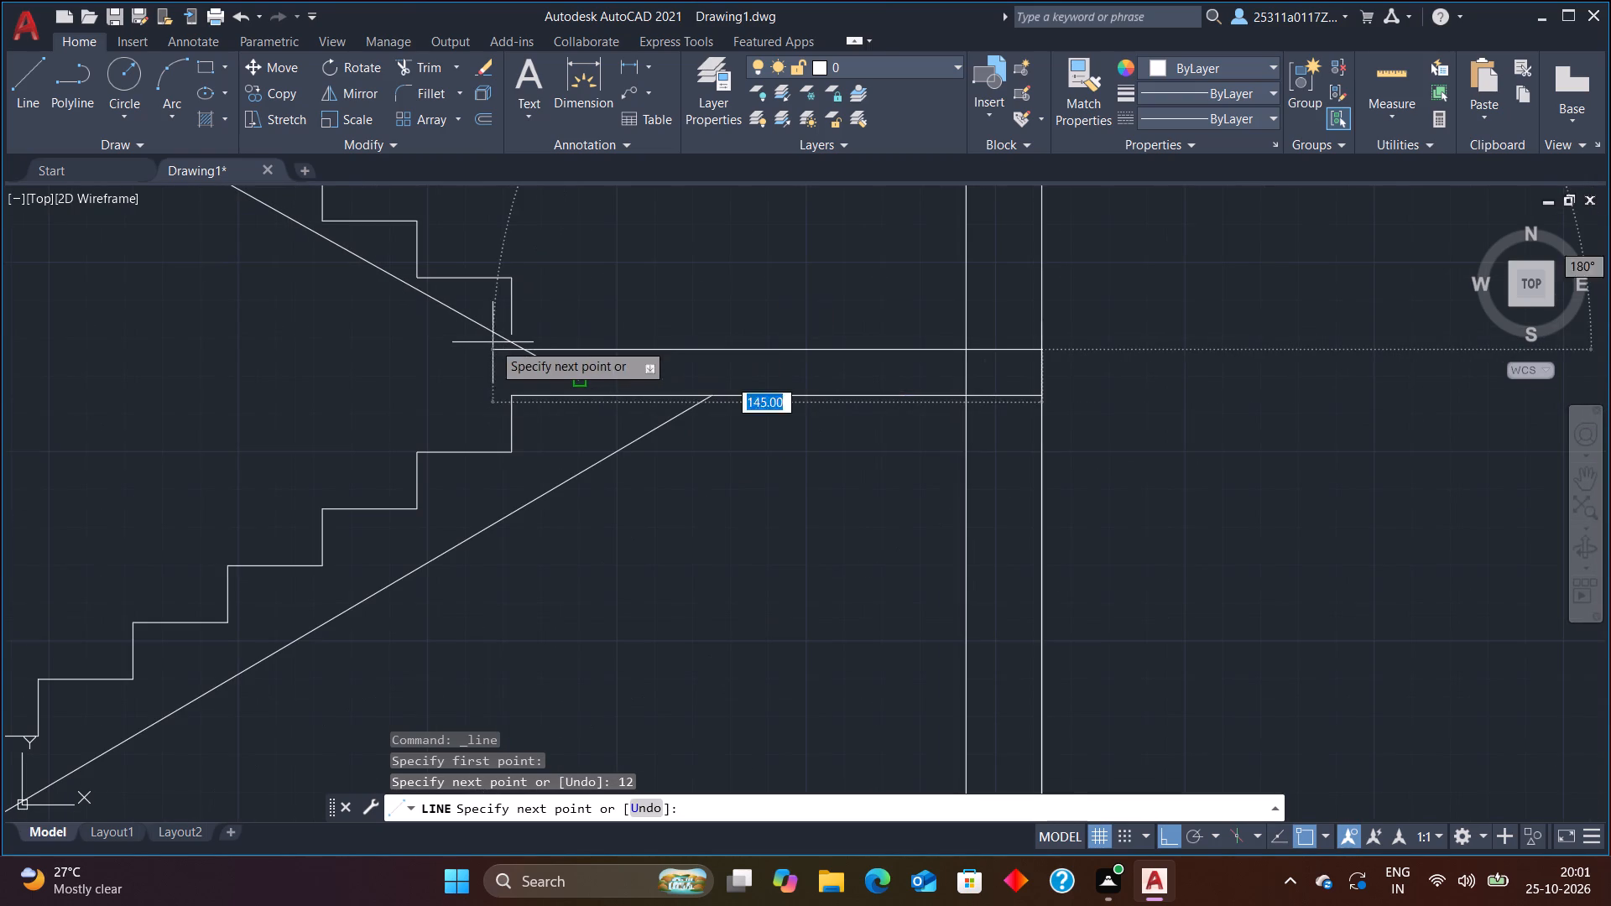
left_click(509, 350)
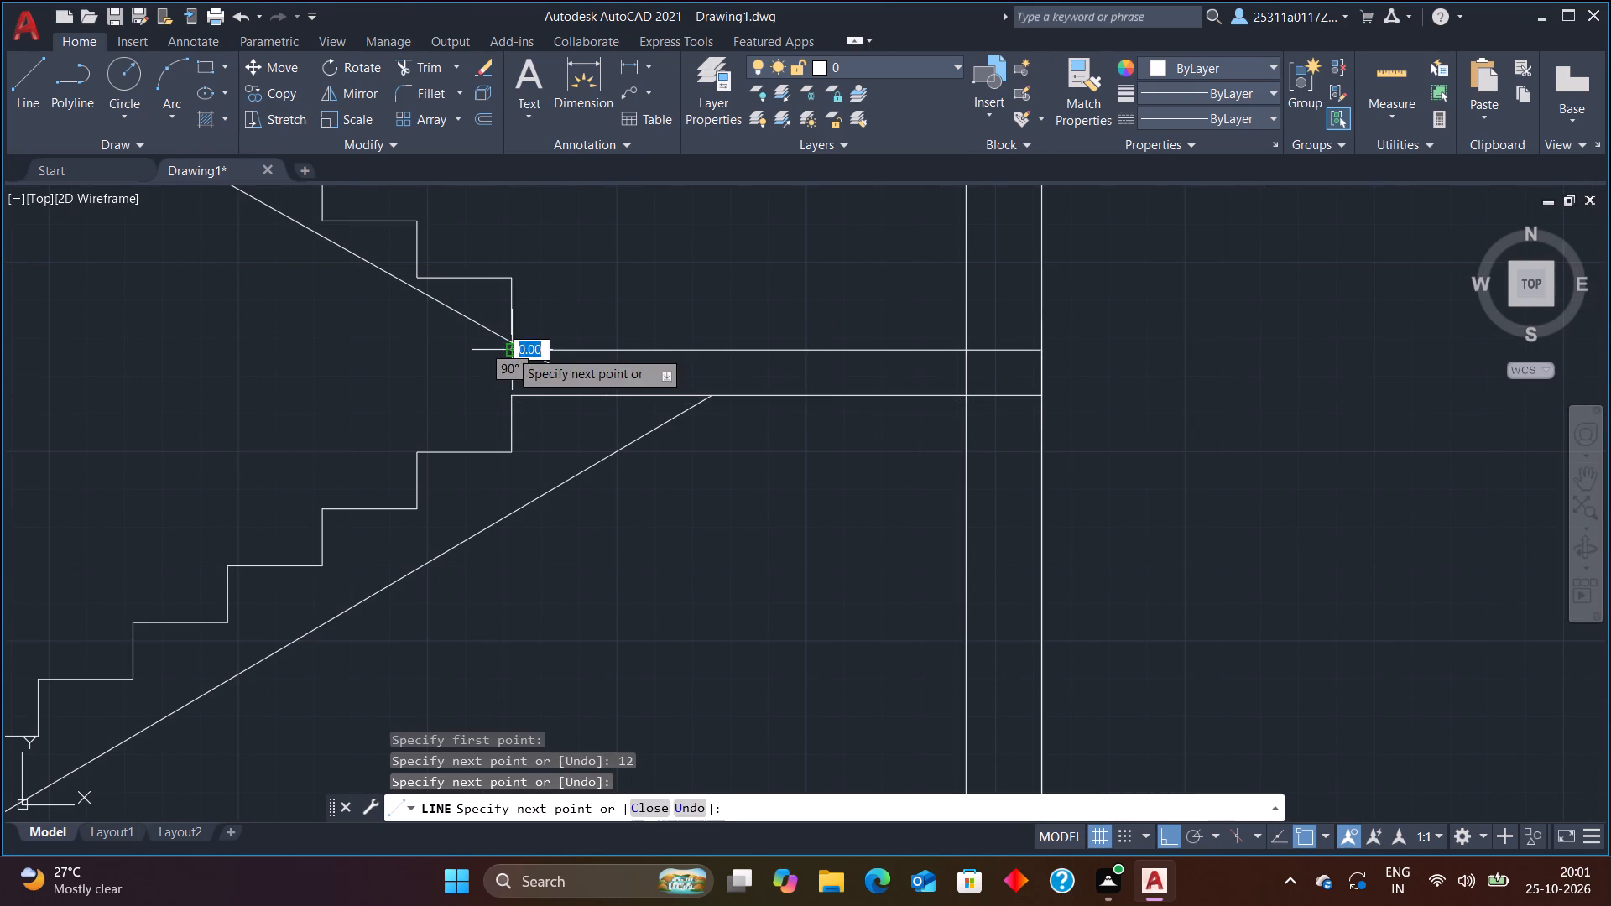
left_click(509, 334)
key("Escape")
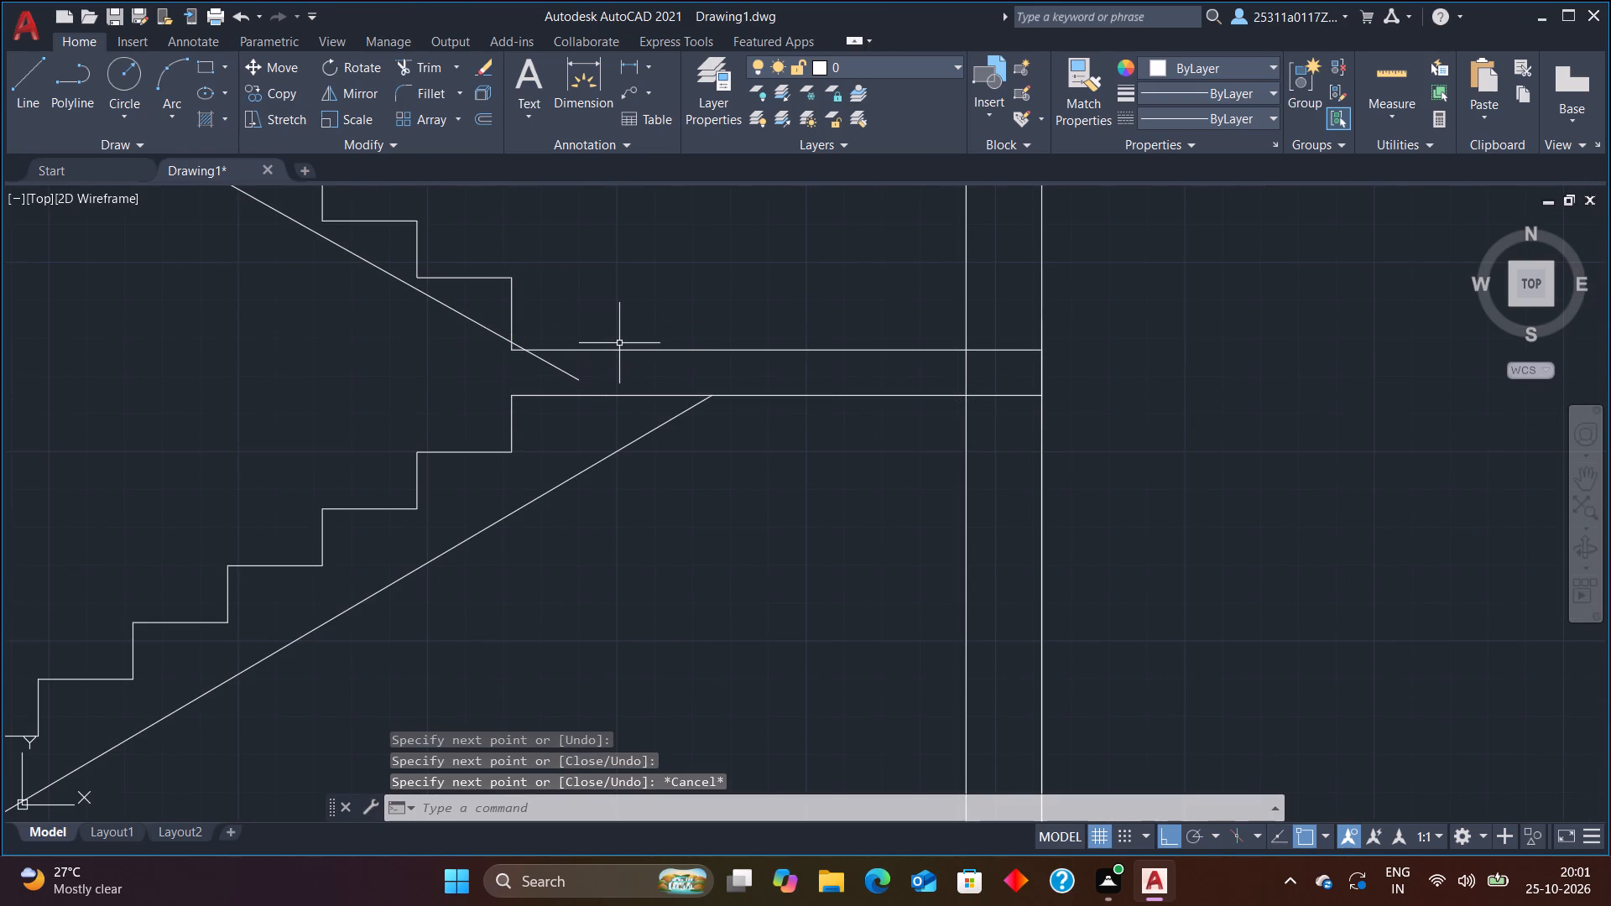
Erase the upper flight's sloping soffit line.
left_click(564, 372)
key("Delete")
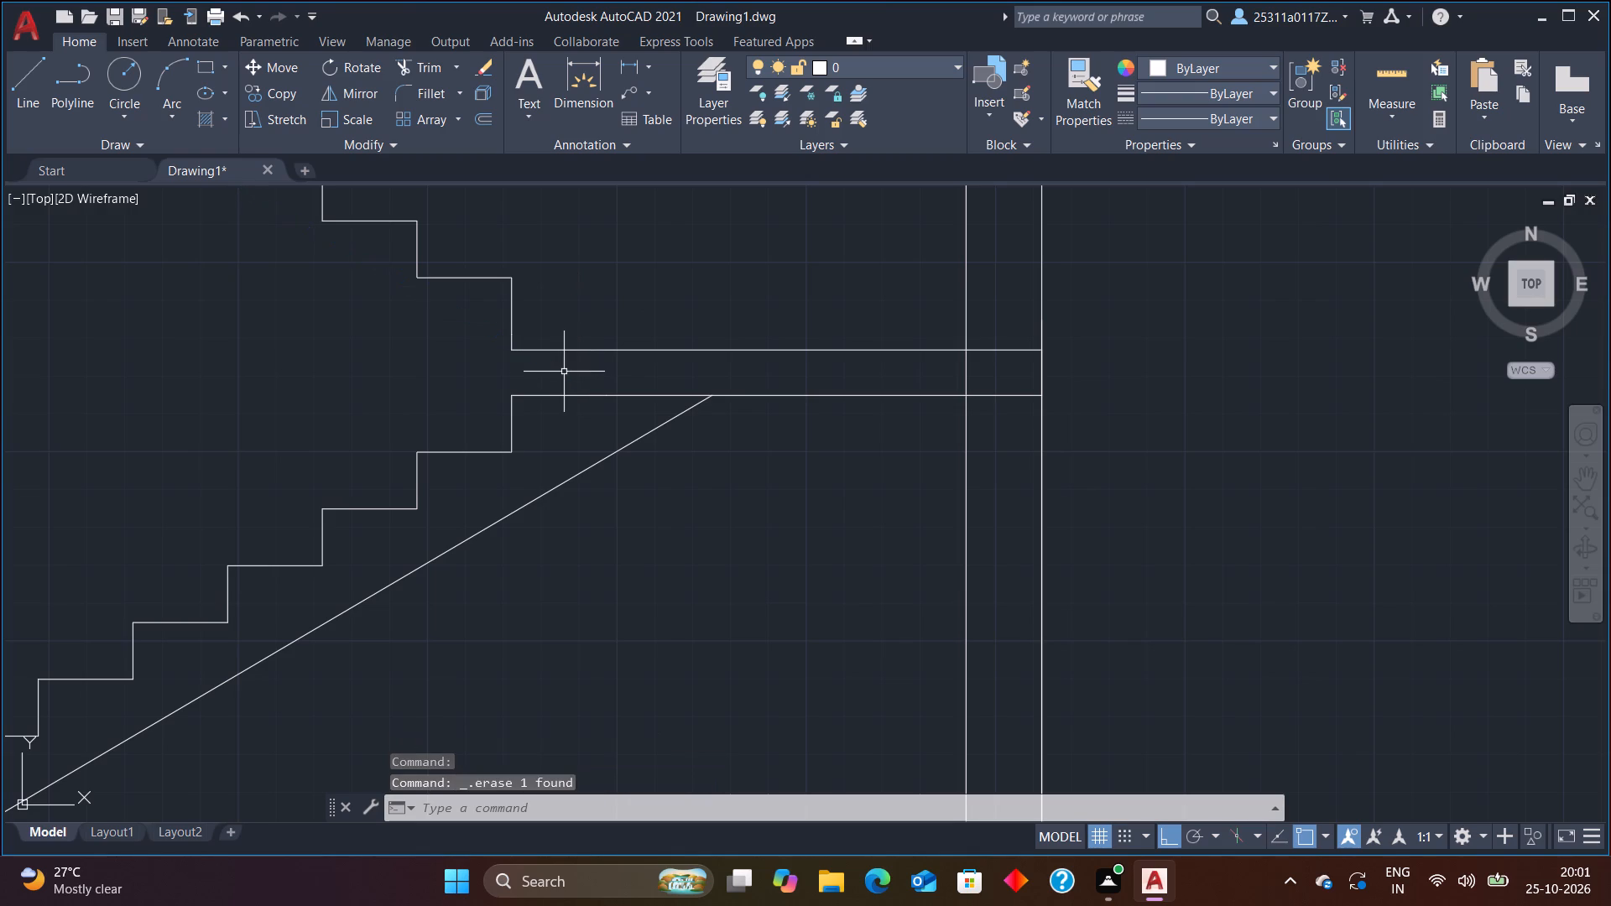
Draw a vertical line from the top end of the lower flight's soffit up past the mid landing's top line.
scroll(564, 374, "down", 2)
scroll(452, 372, "up", 2)
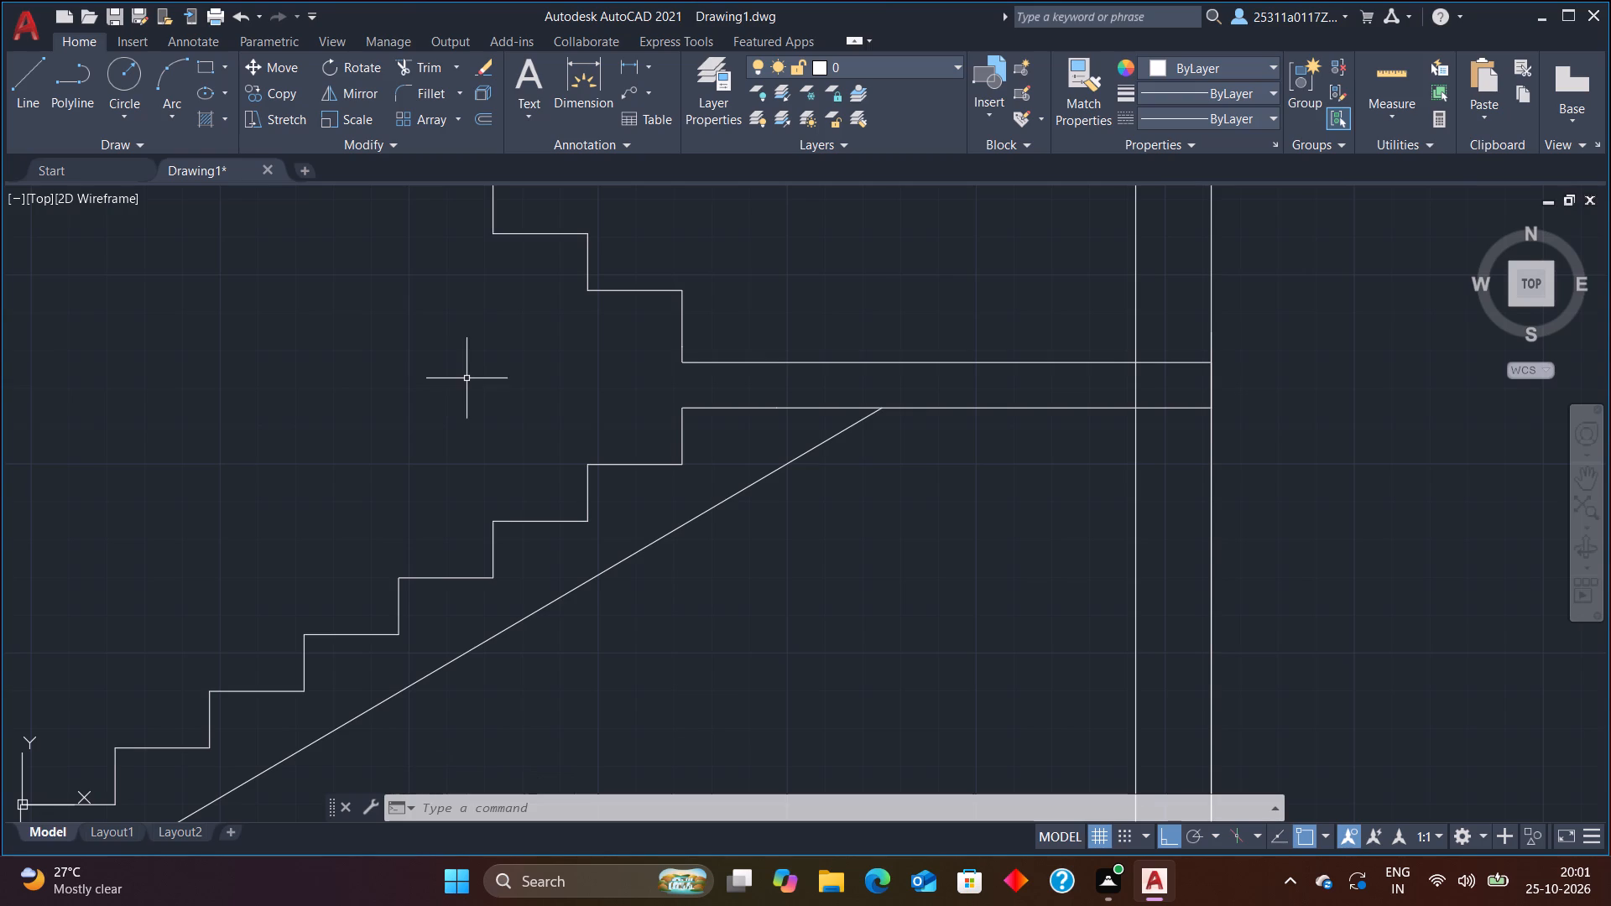
scroll(471, 381, "up", 1)
scroll(470, 381, "down", 5)
scroll(497, 299, "up", 2)
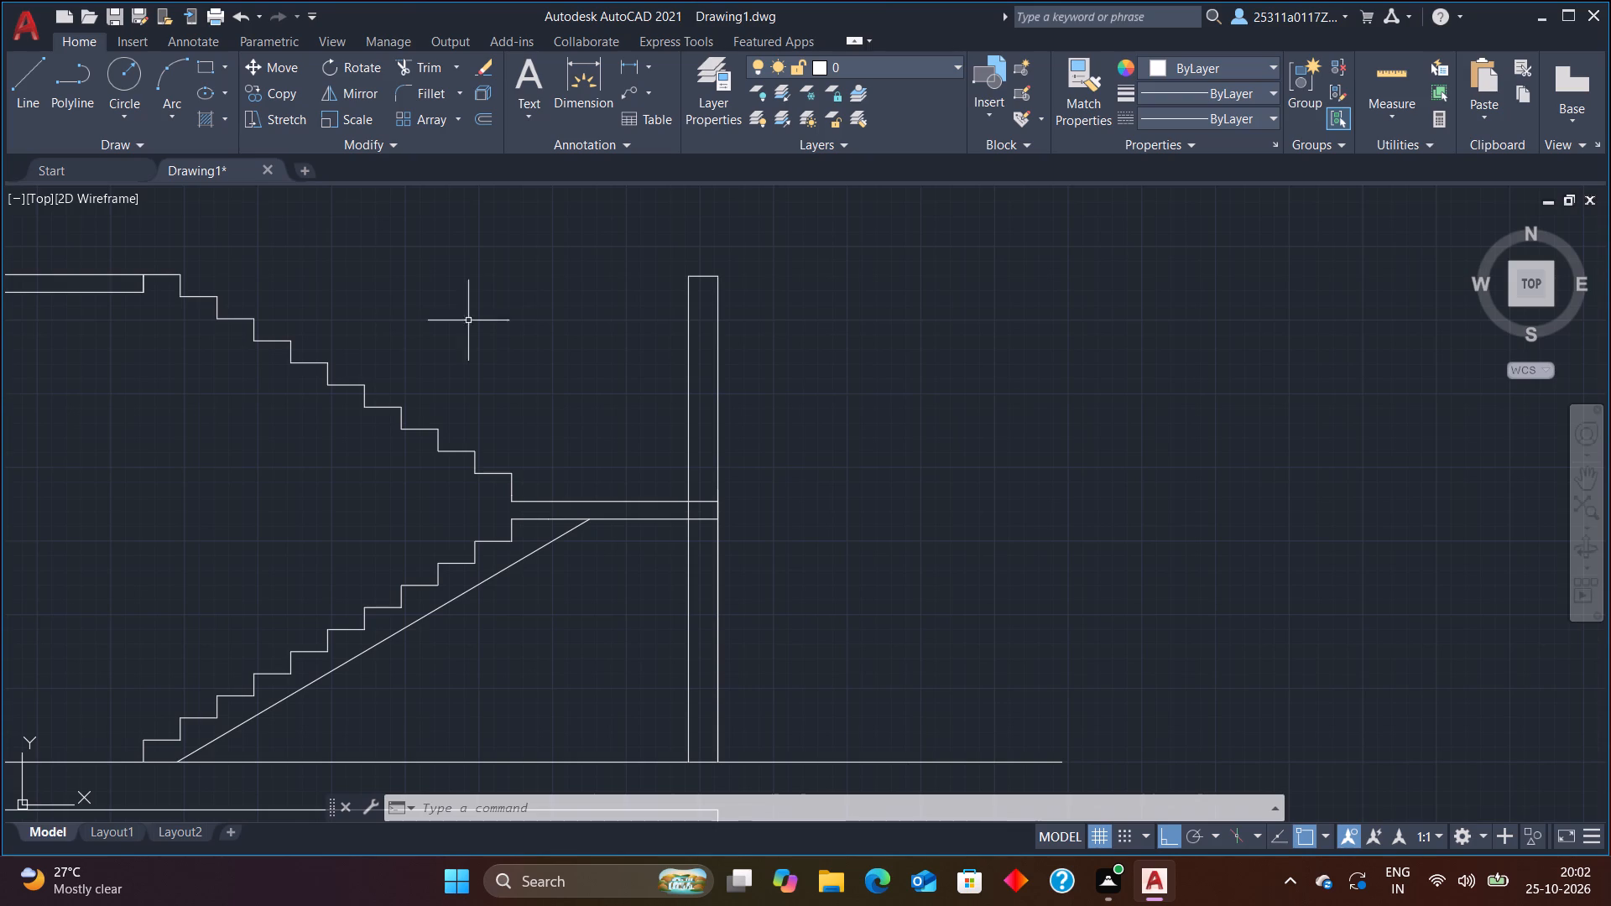
left_click(42, 86)
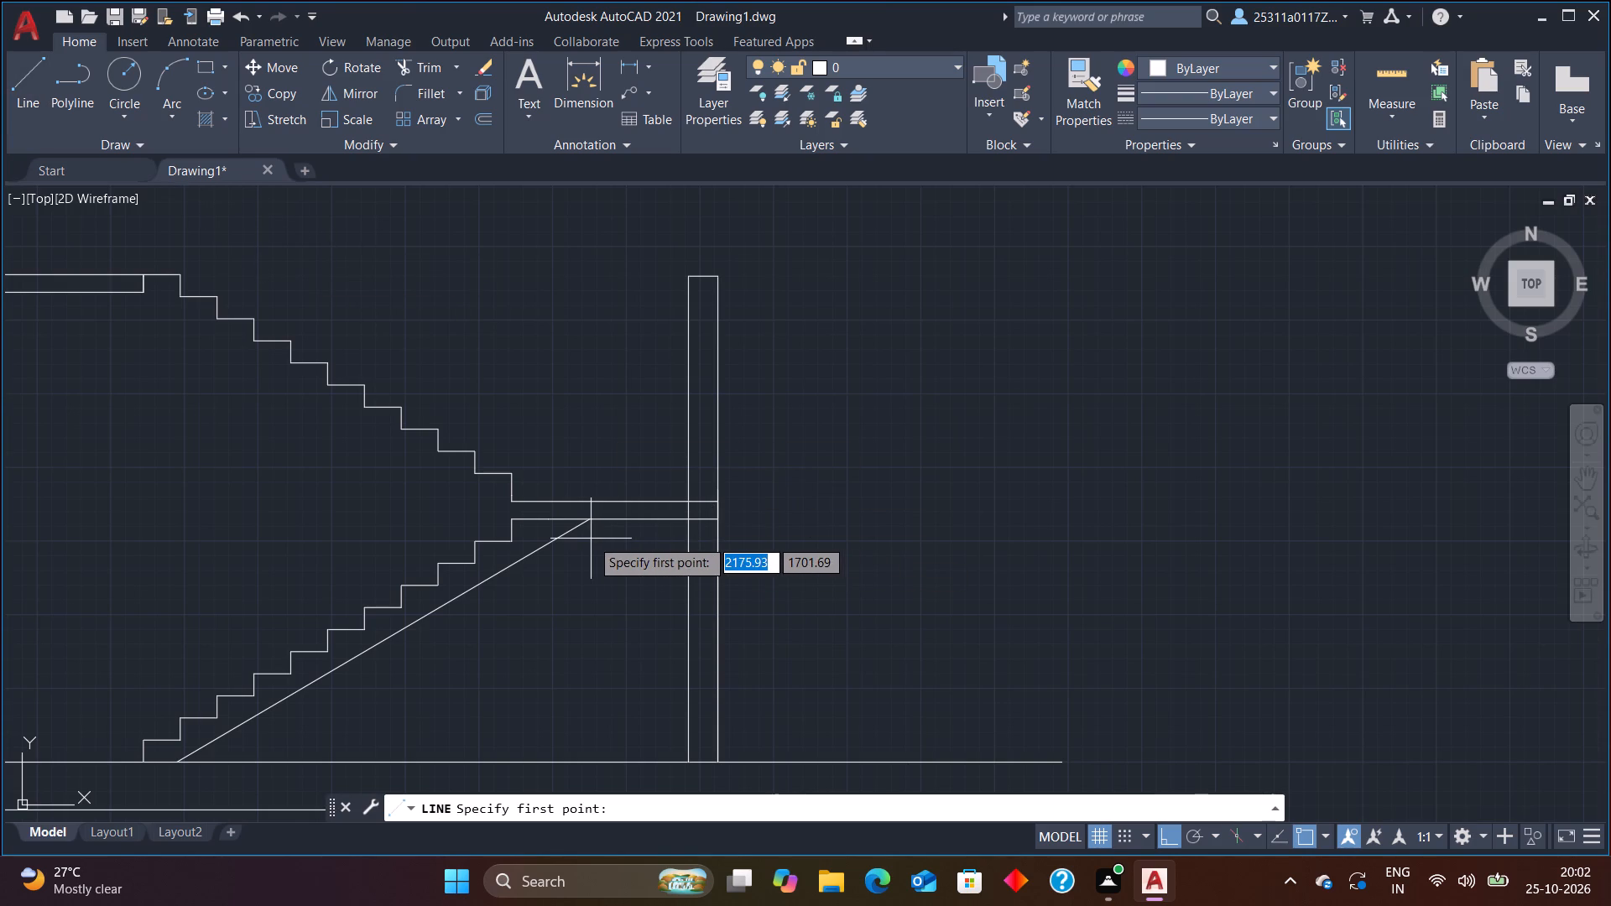
scroll(581, 545, "up", 4)
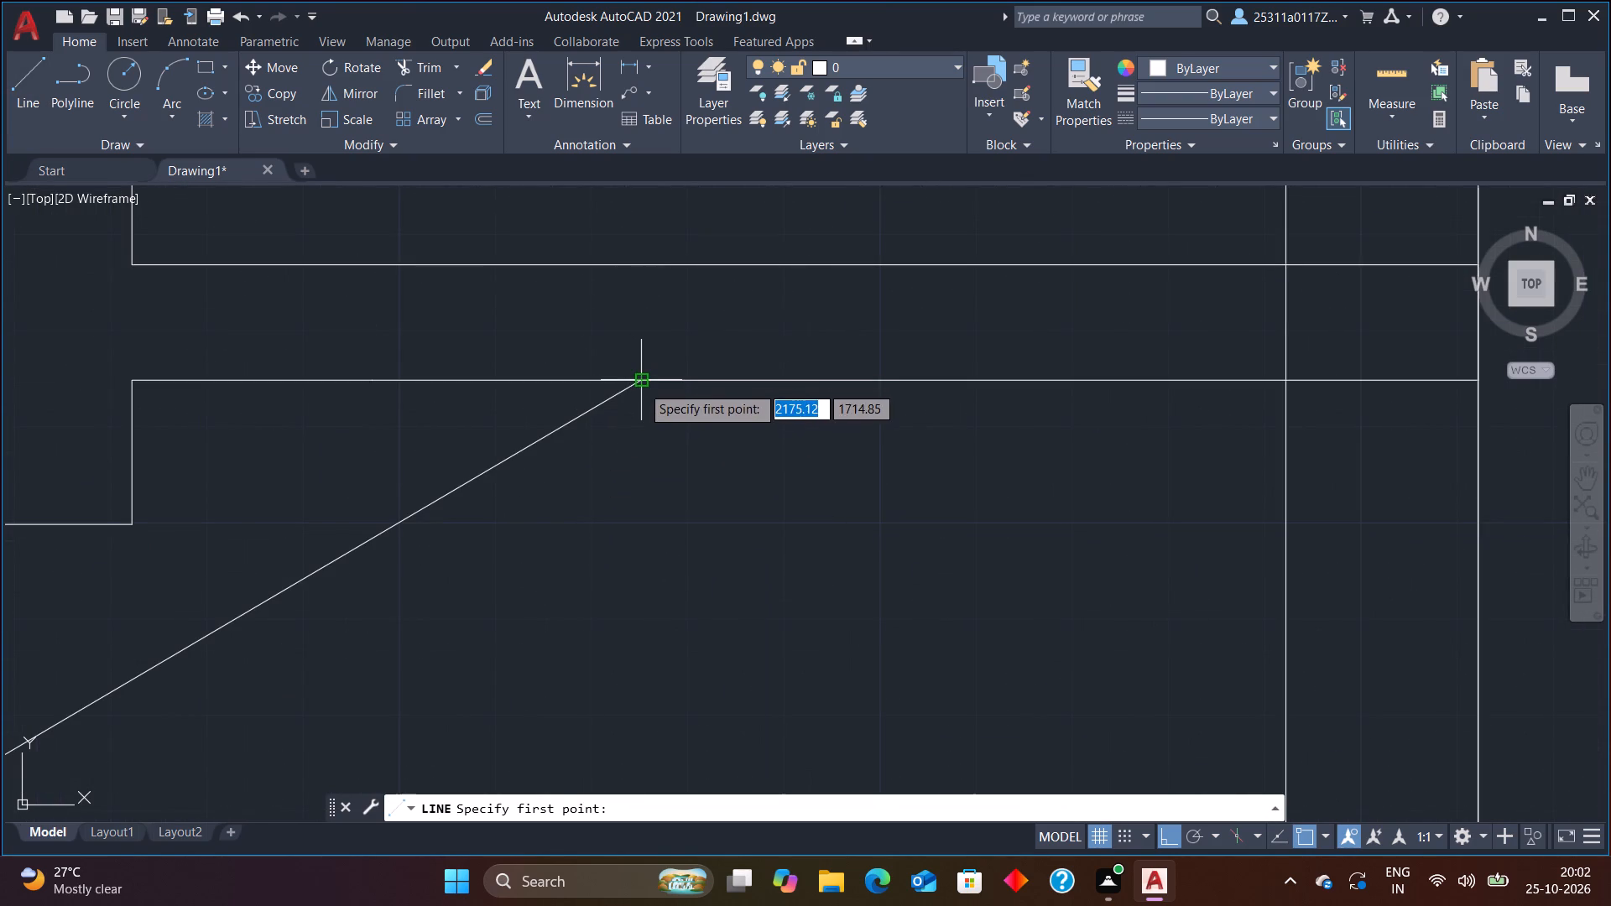
left_click(644, 385)
left_click(636, 222)
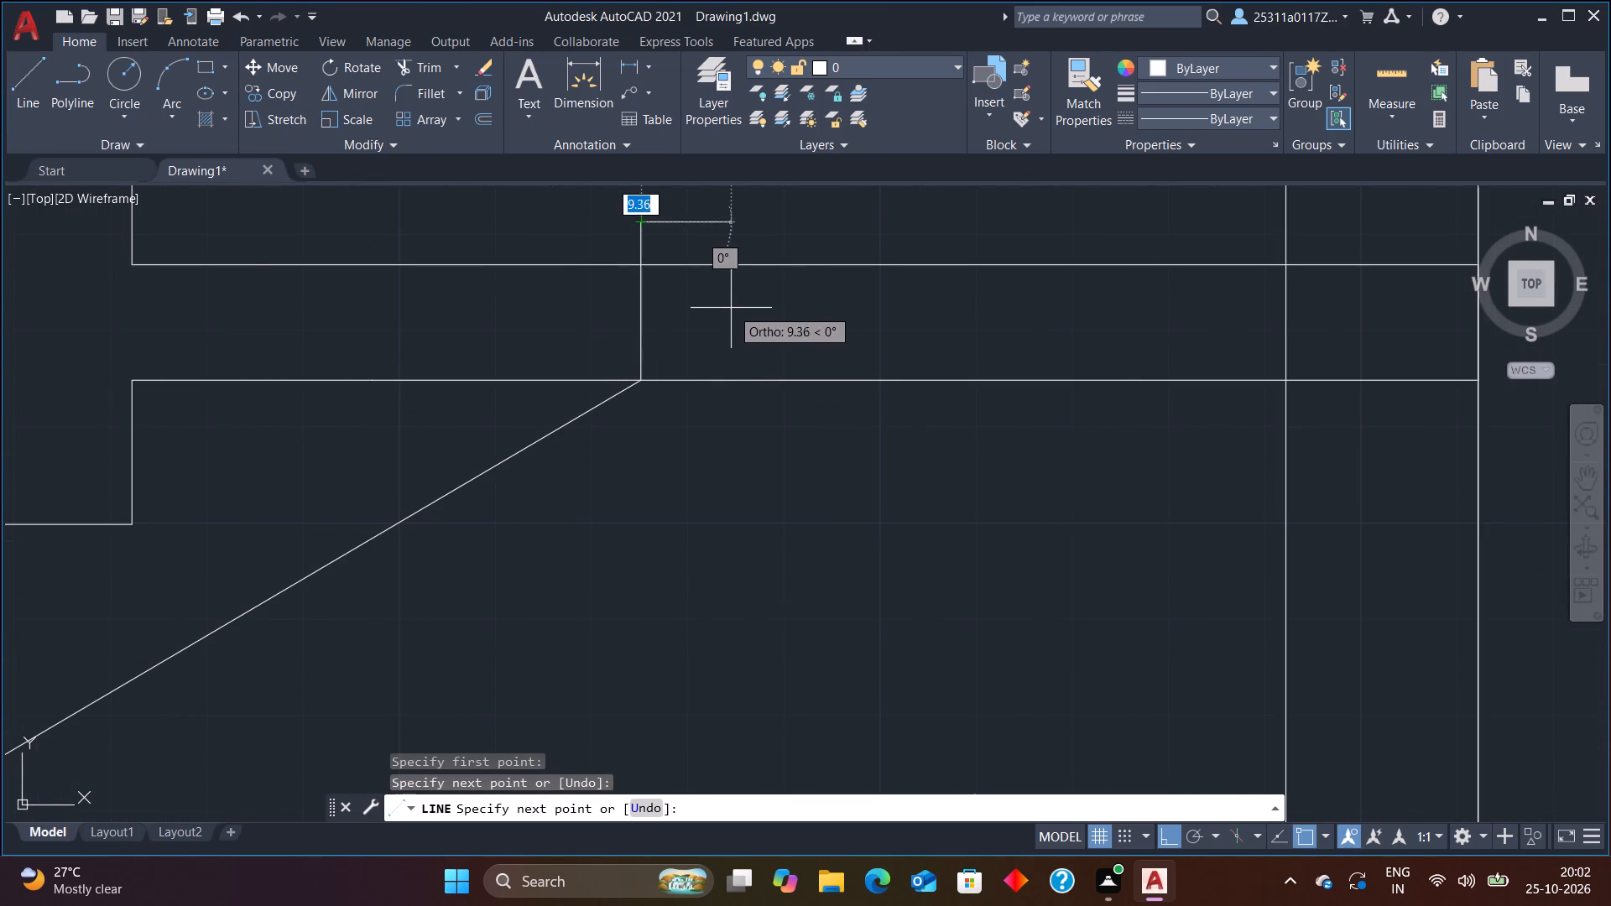
key("Escape")
Trim the part of the new vertical line that projects above the mid landing's top line.
type("tr")
left_click(809, 362)
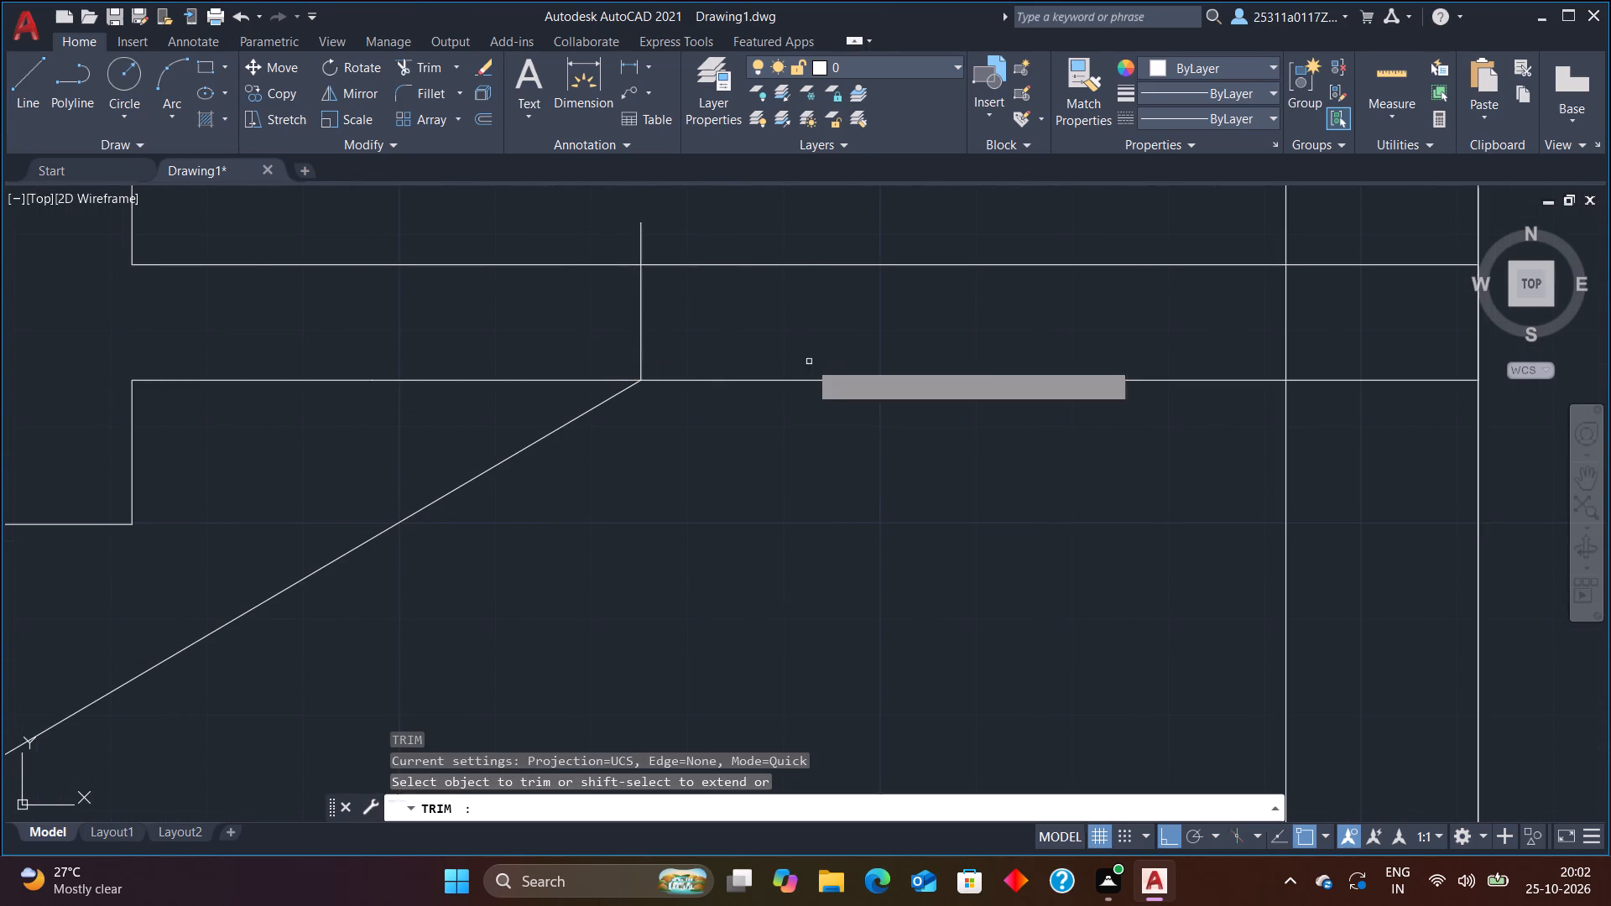
left_click(644, 234)
left_click(632, 233)
key("Escape")
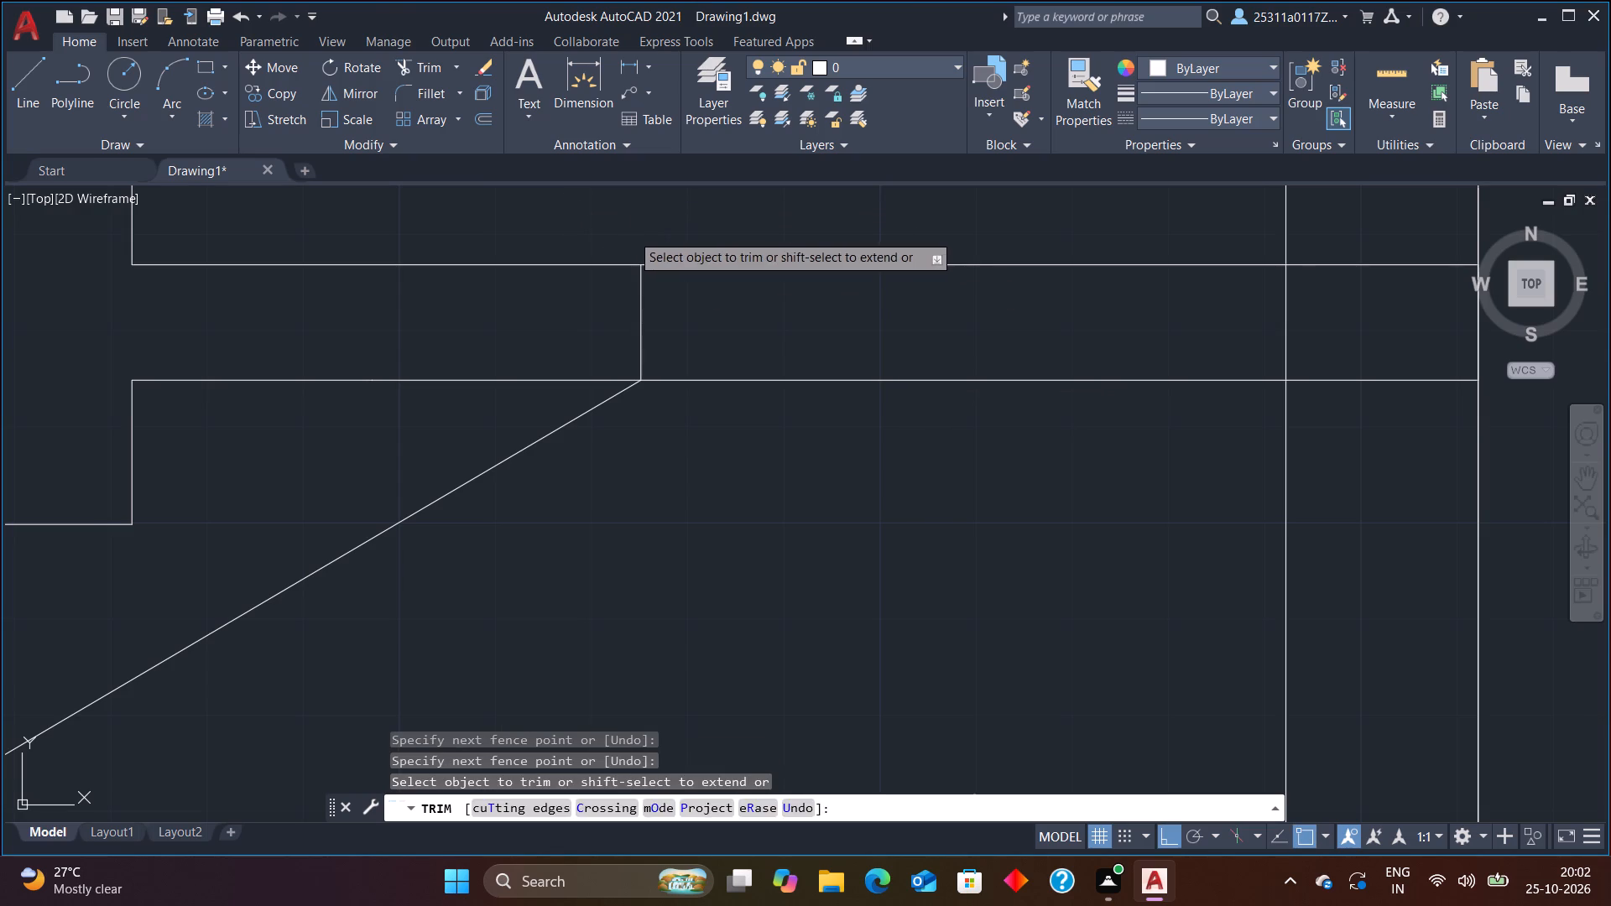
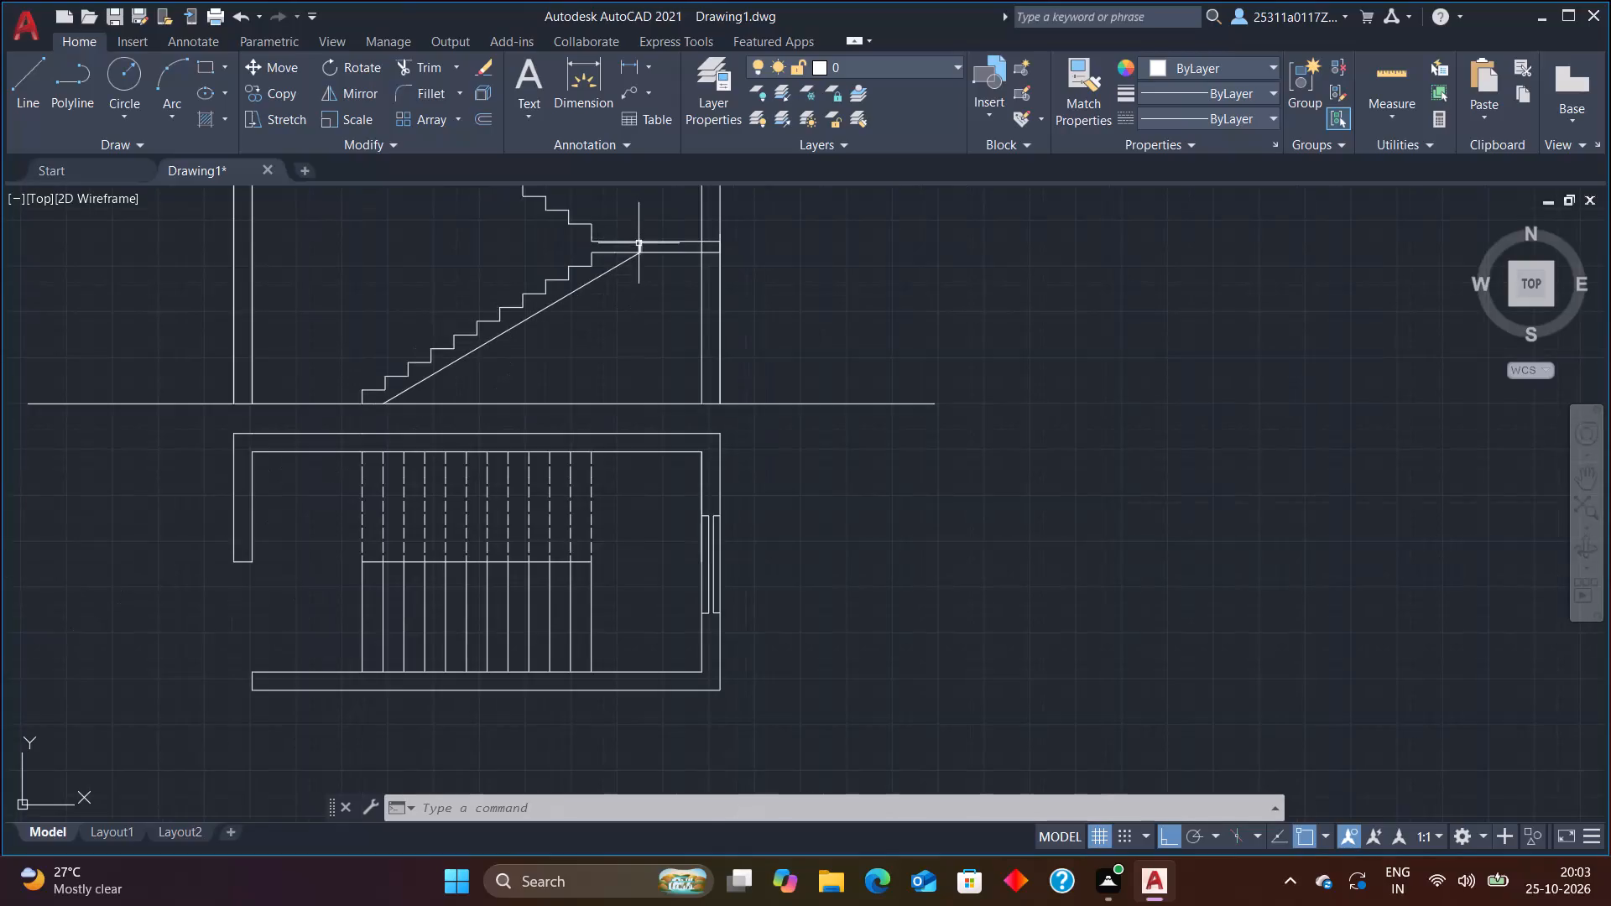
Draw a vertical line closing the stair end of the mid-landing slab, from its top edge to its underside.
scroll(631, 250, "down", 5)
scroll(619, 237, "up", 2)
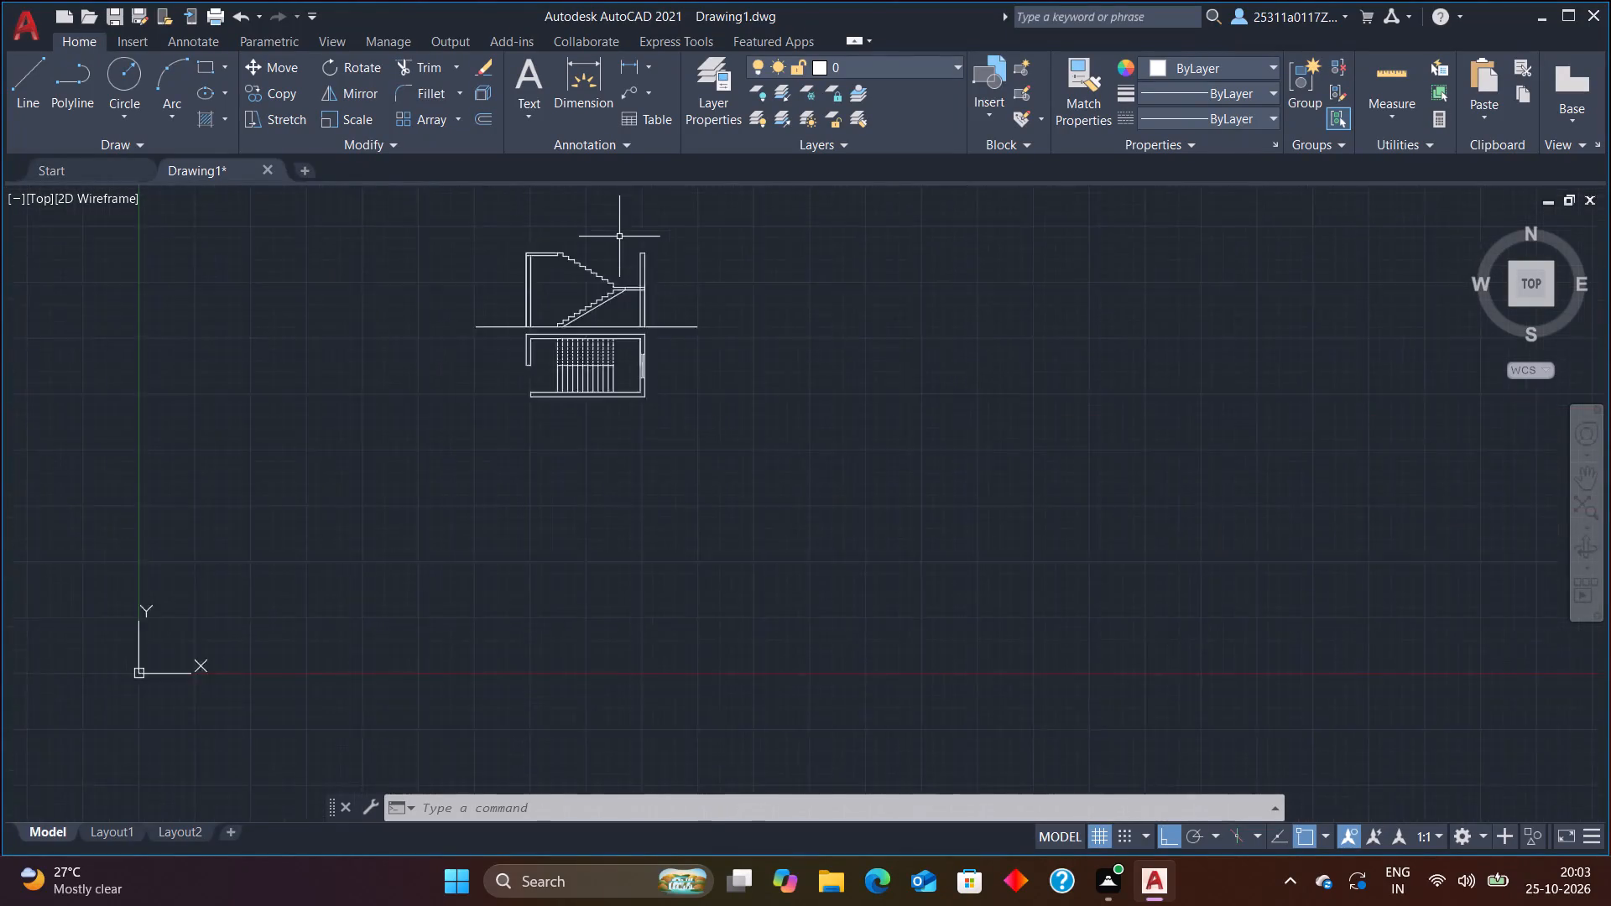
scroll(619, 237, "up", 3)
scroll(602, 274, "down", 2)
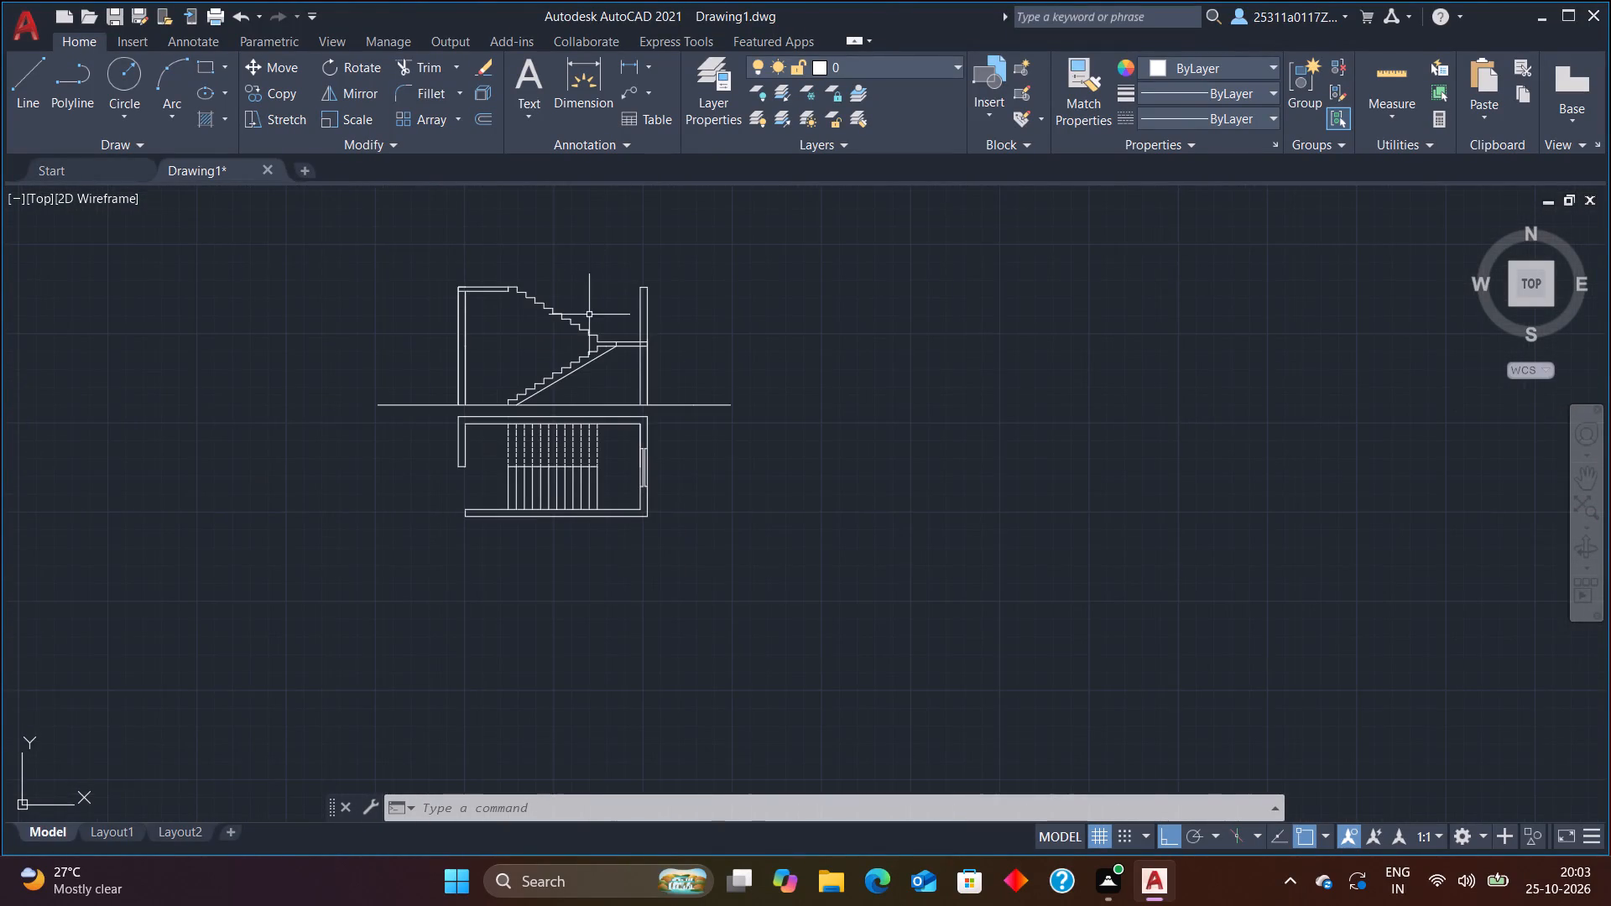
scroll(589, 318, "up", 2)
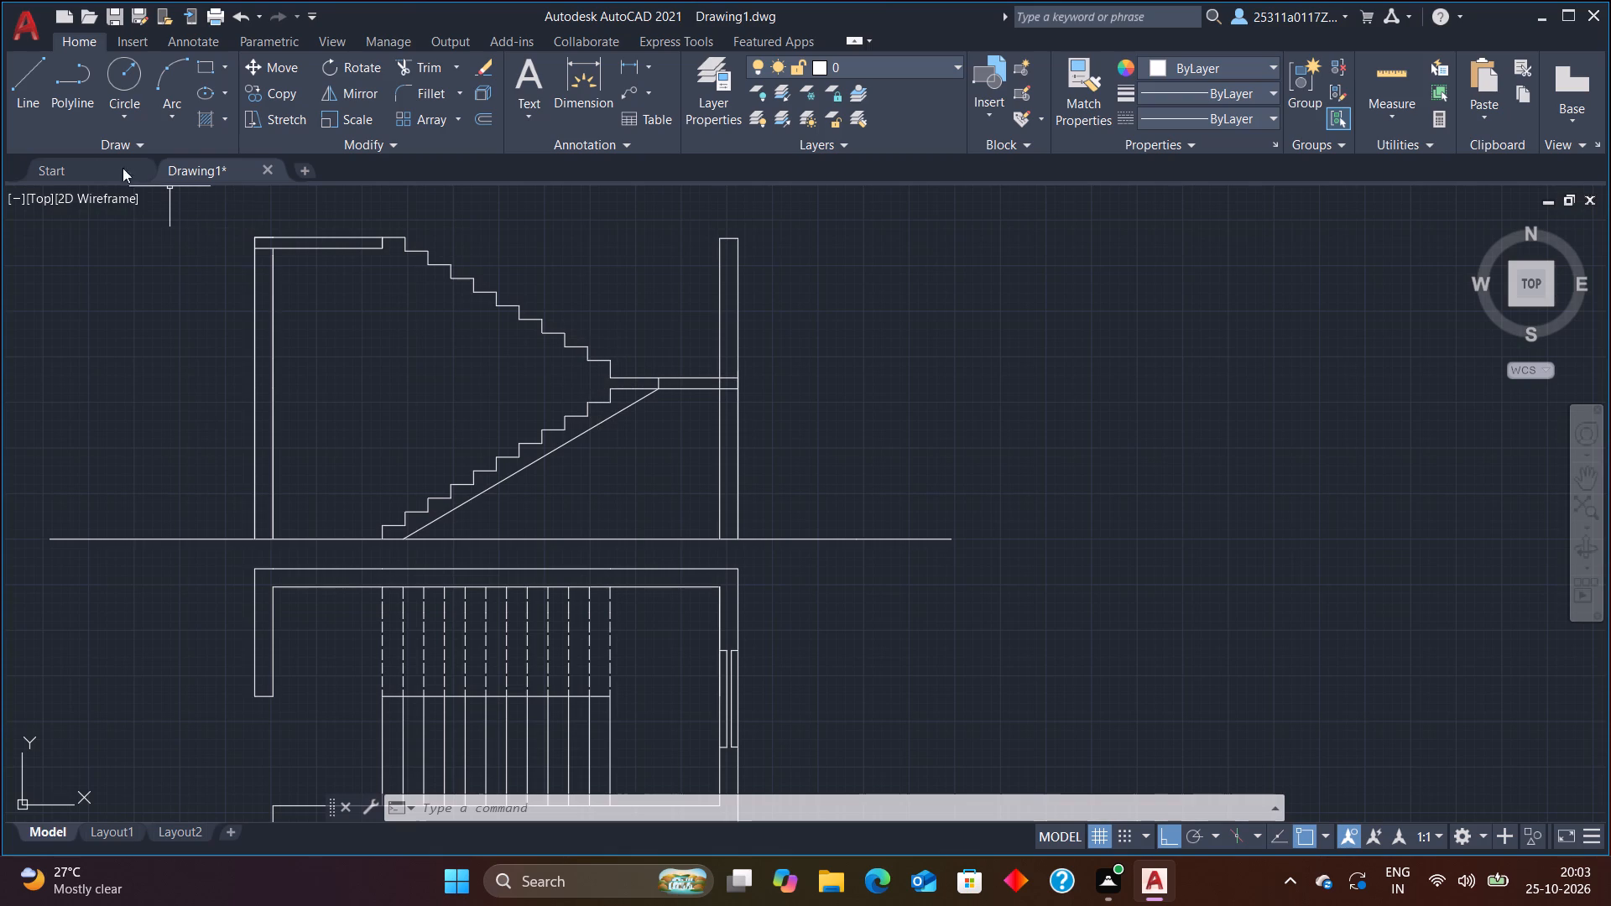
left_click(30, 102)
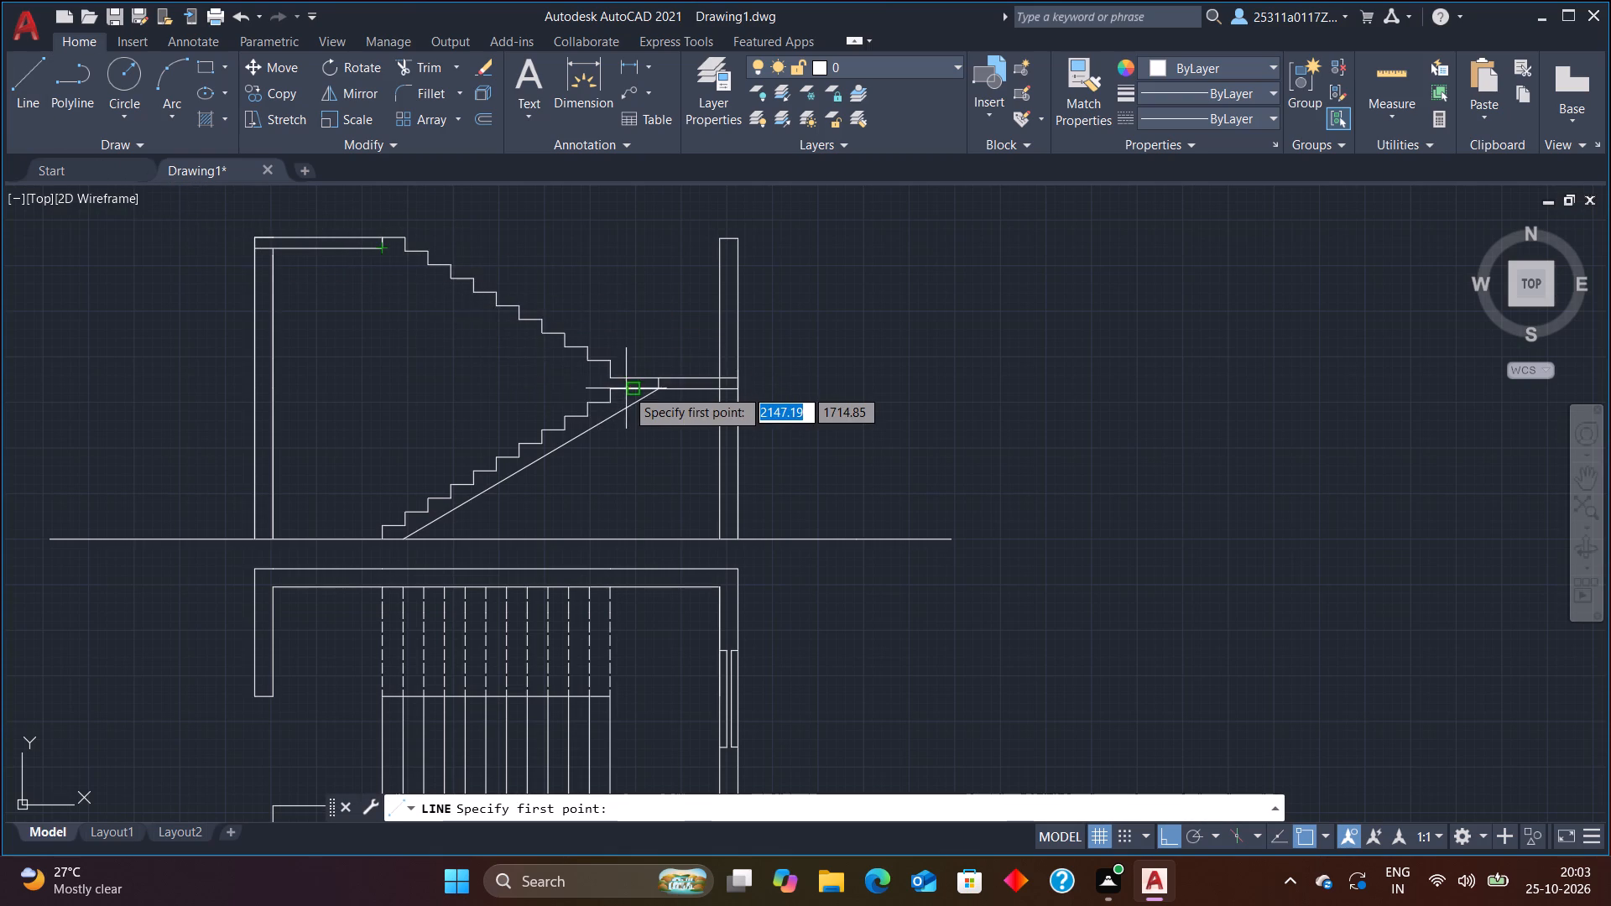
scroll(626, 388, "up", 4)
left_click(517, 313)
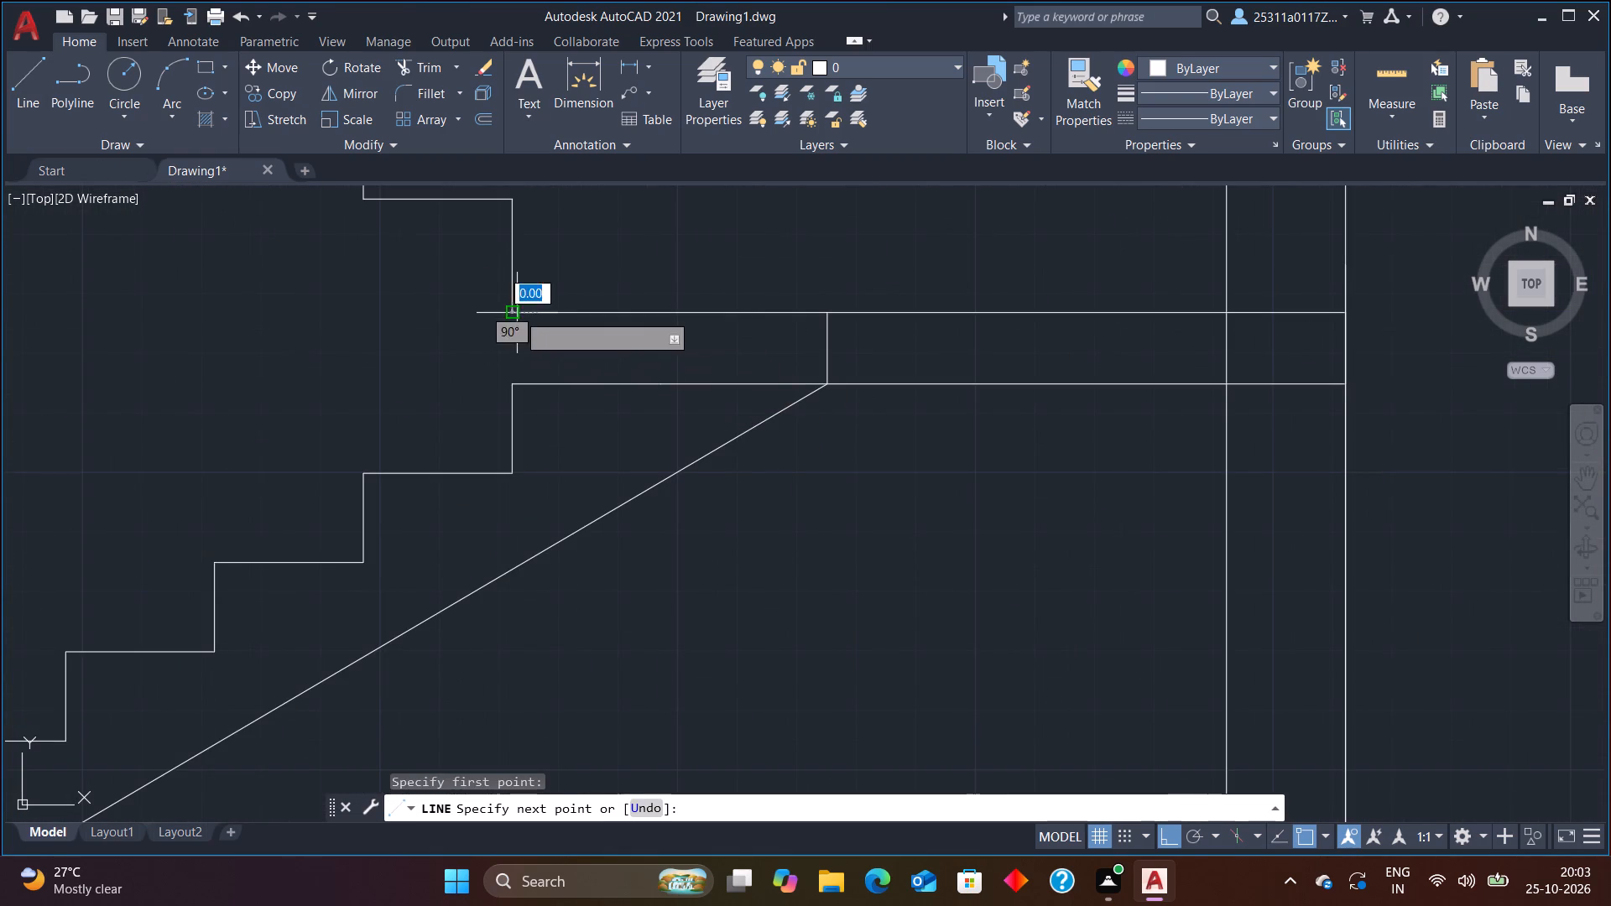
left_click(517, 384)
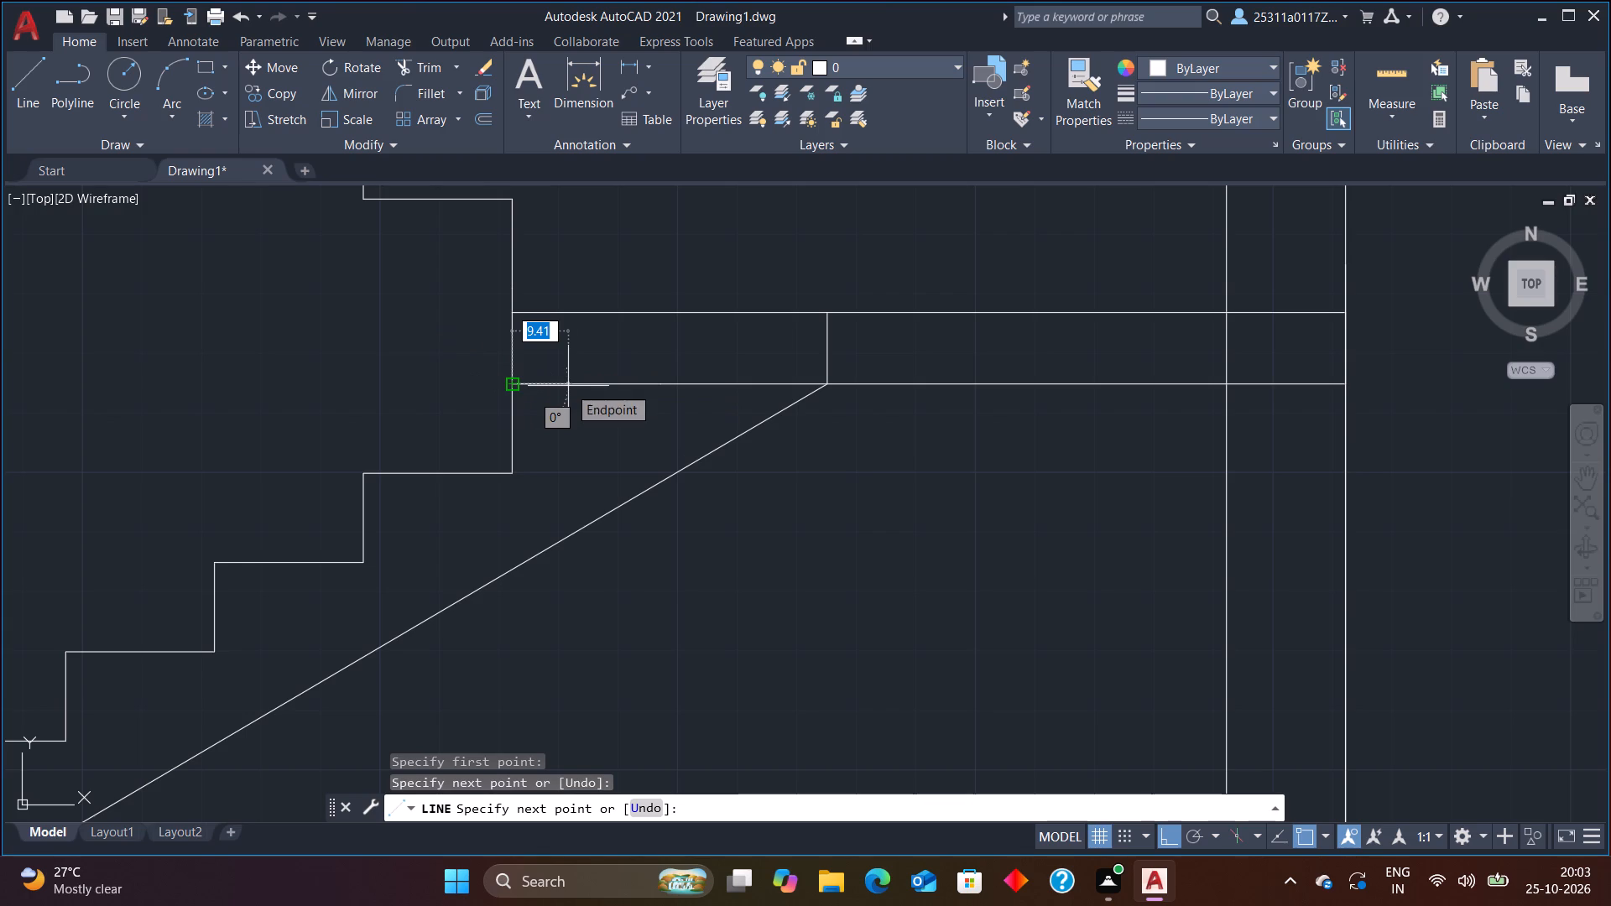
key("Escape")
Trim the landing slab's underside line between the stair risers and the short vertical line where the lower flight's soffit meets it.
type("tr")
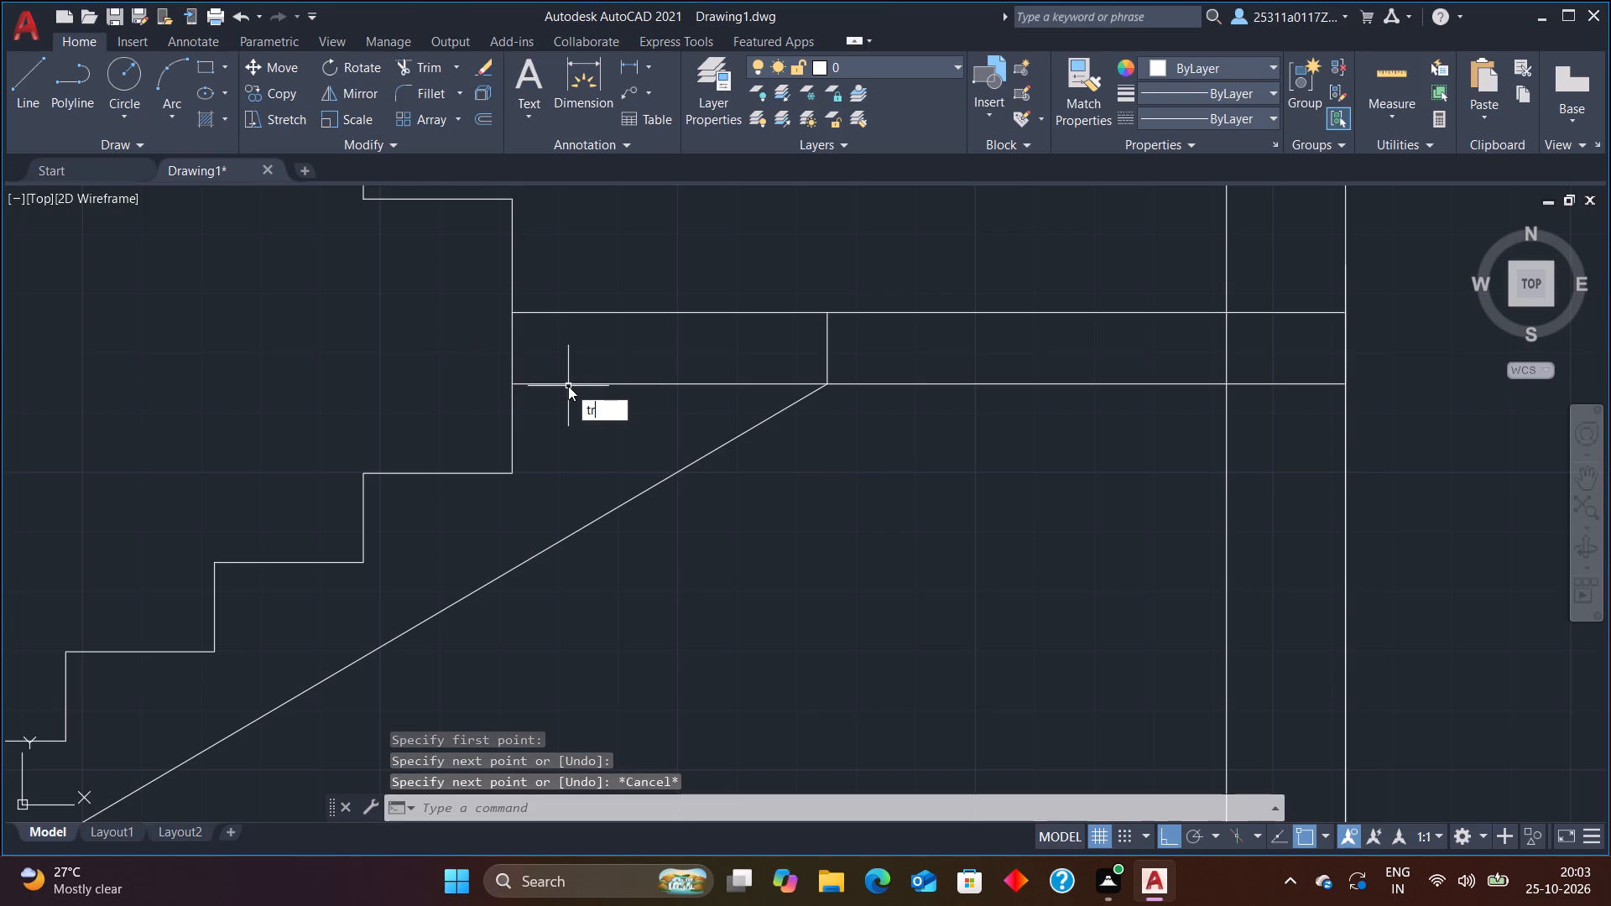
left_click_drag(698, 429, 689, 424)
left_click(652, 383)
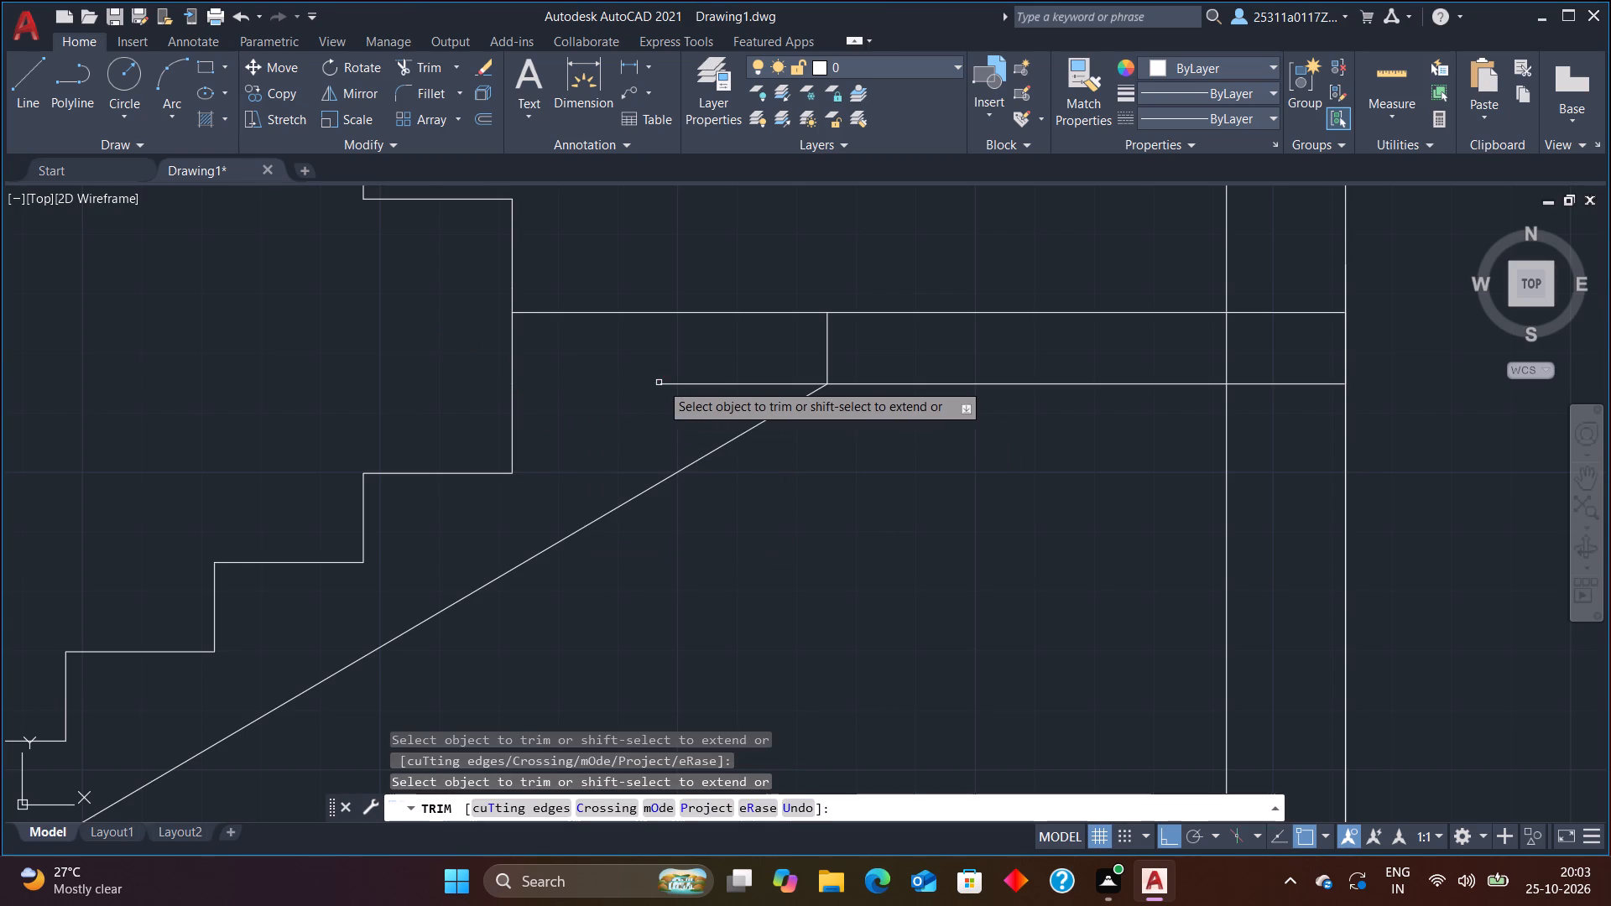
left_click(670, 384)
key("Escape")
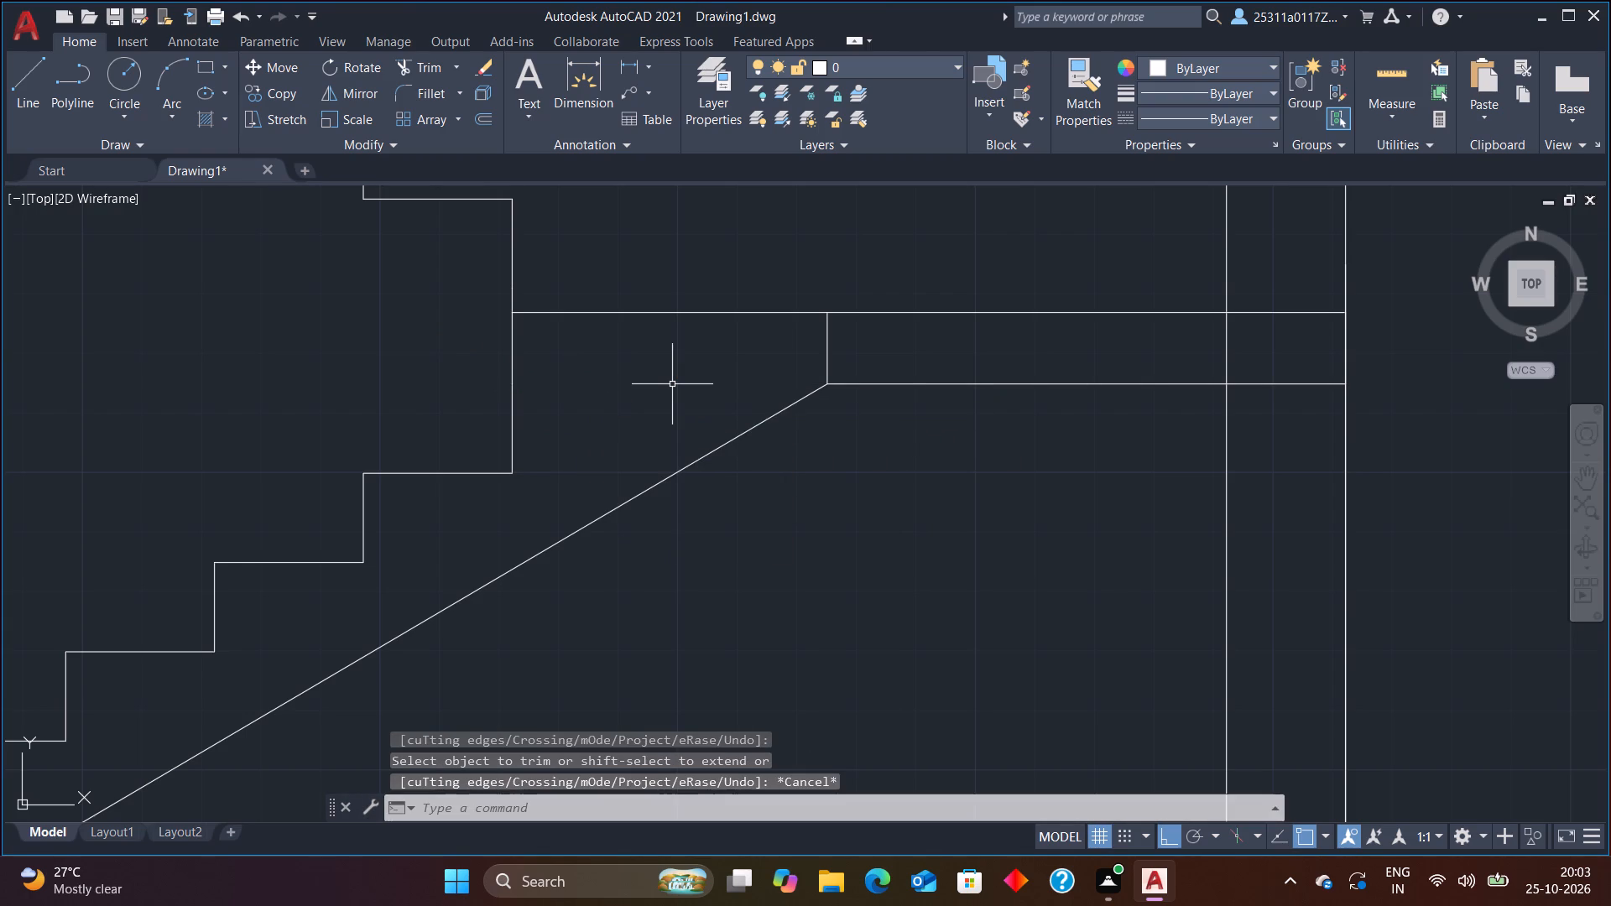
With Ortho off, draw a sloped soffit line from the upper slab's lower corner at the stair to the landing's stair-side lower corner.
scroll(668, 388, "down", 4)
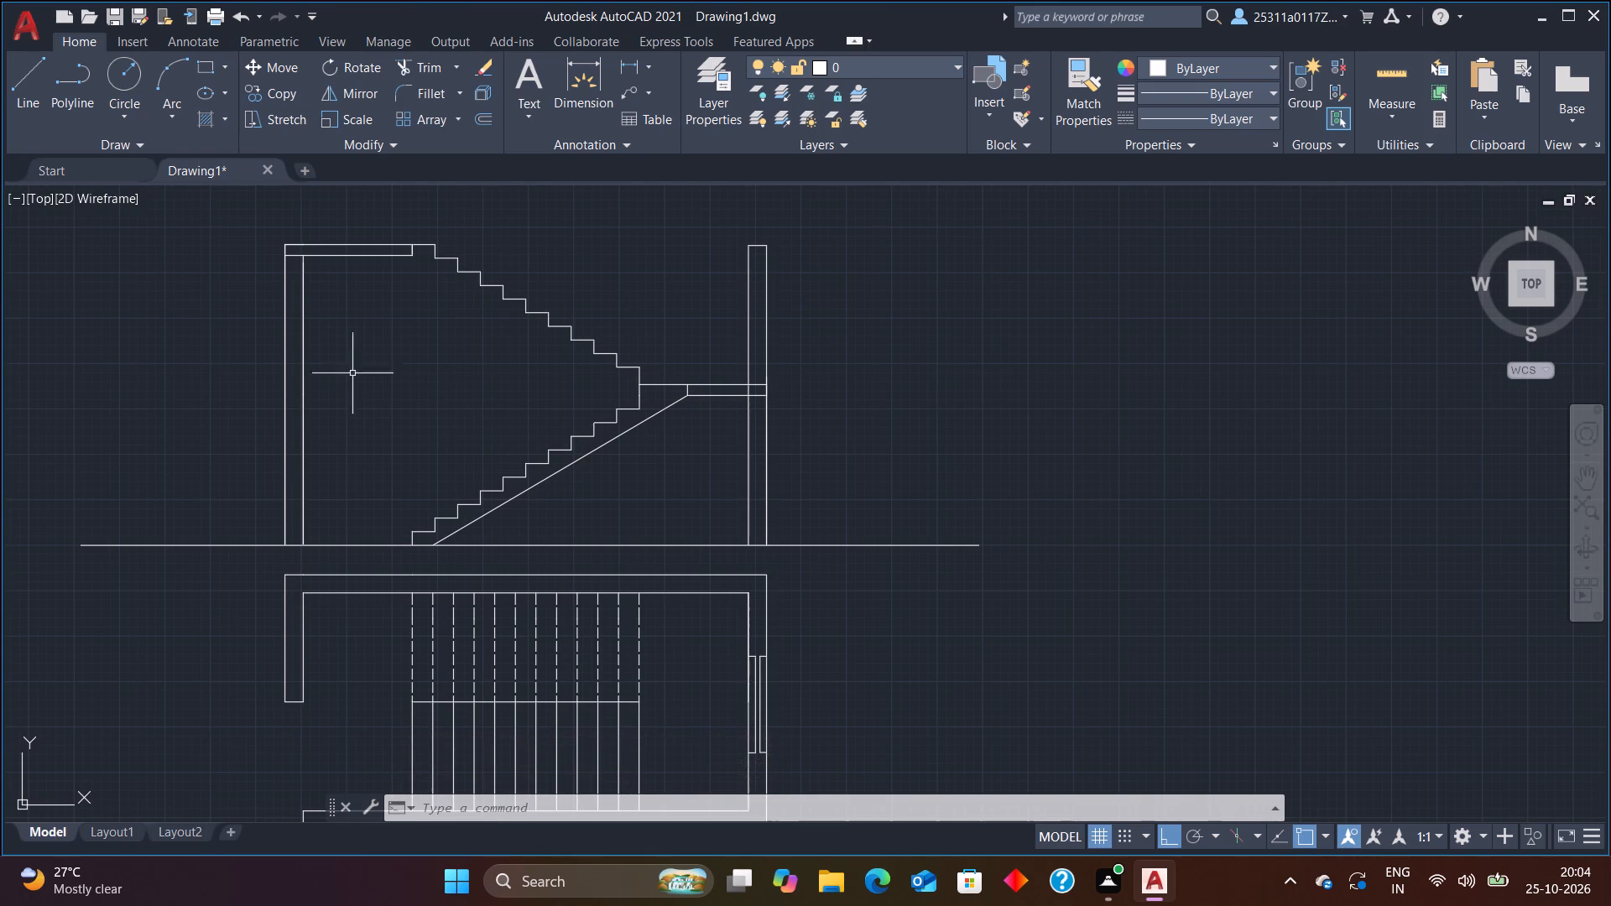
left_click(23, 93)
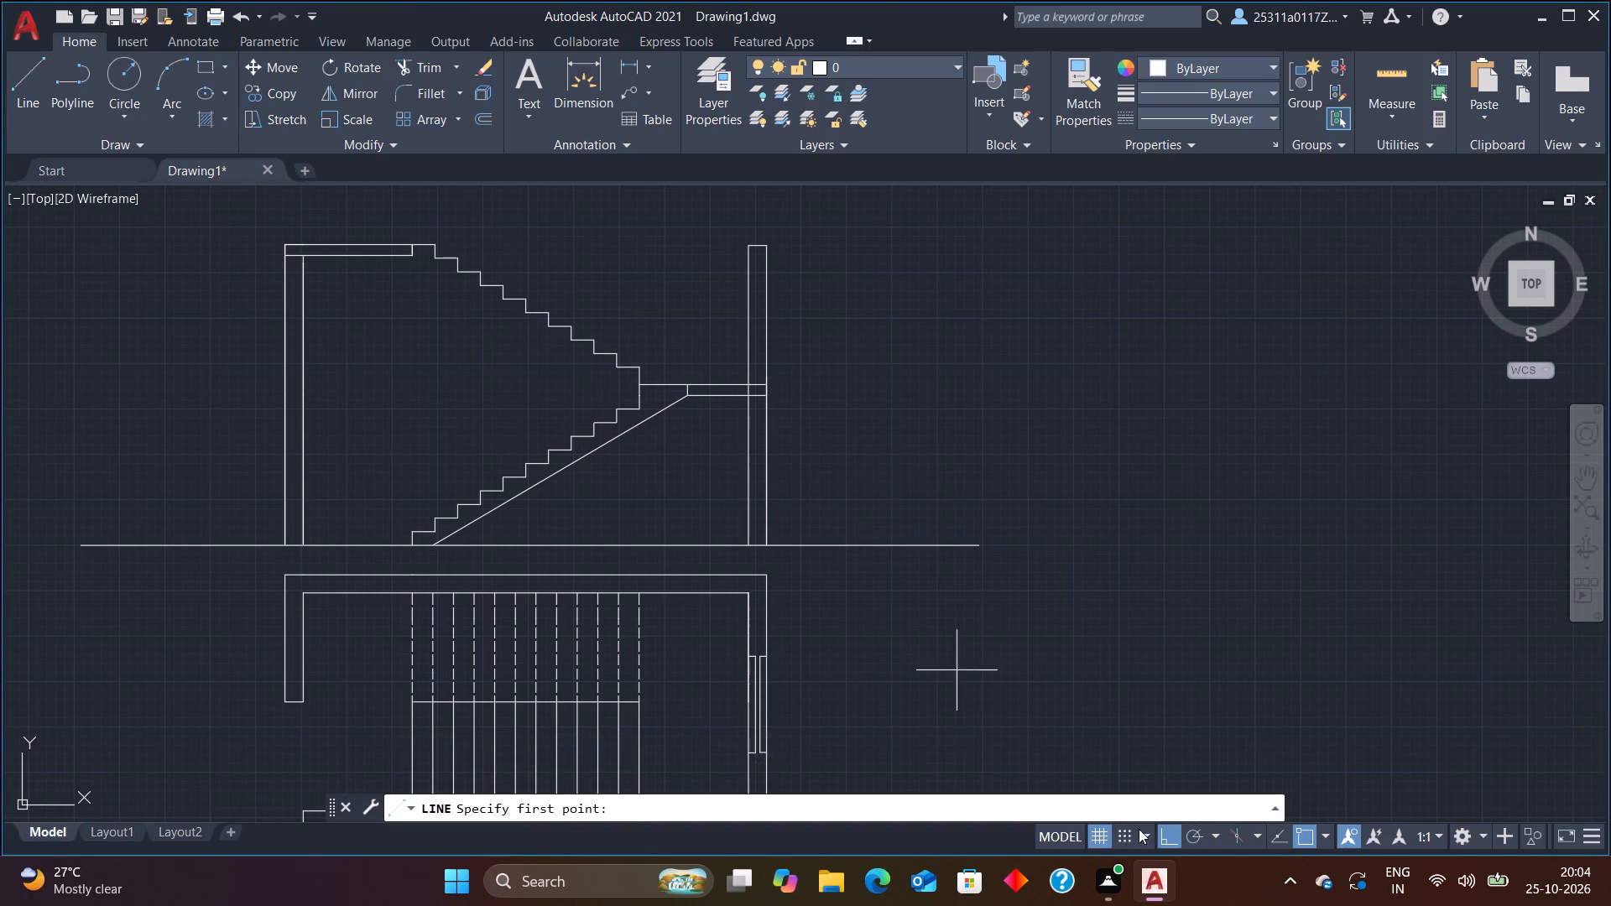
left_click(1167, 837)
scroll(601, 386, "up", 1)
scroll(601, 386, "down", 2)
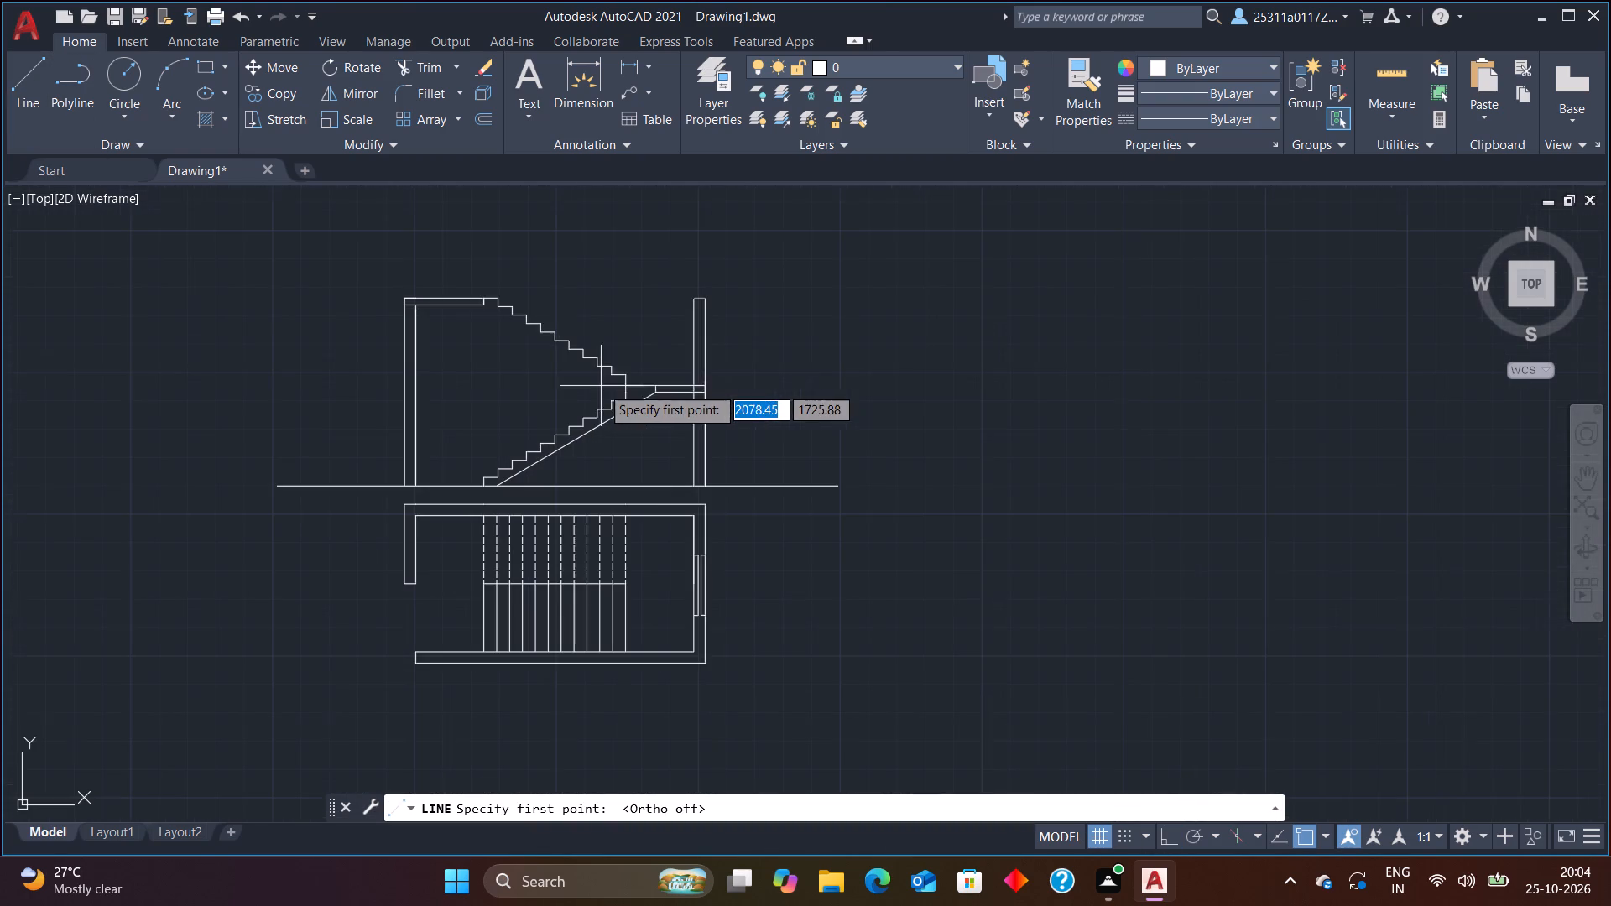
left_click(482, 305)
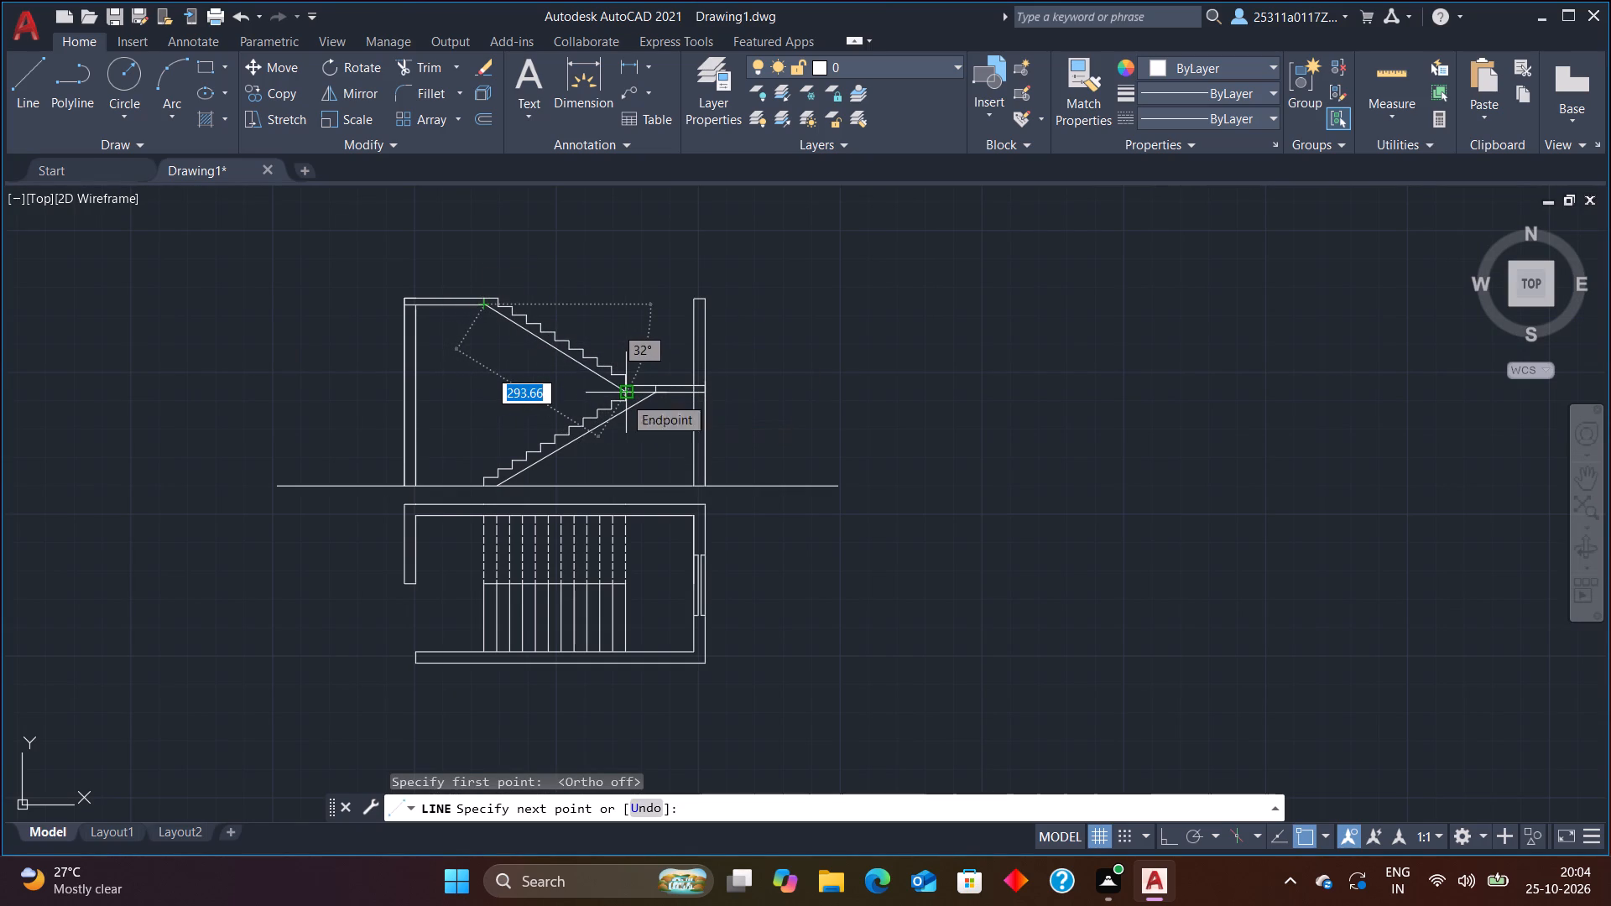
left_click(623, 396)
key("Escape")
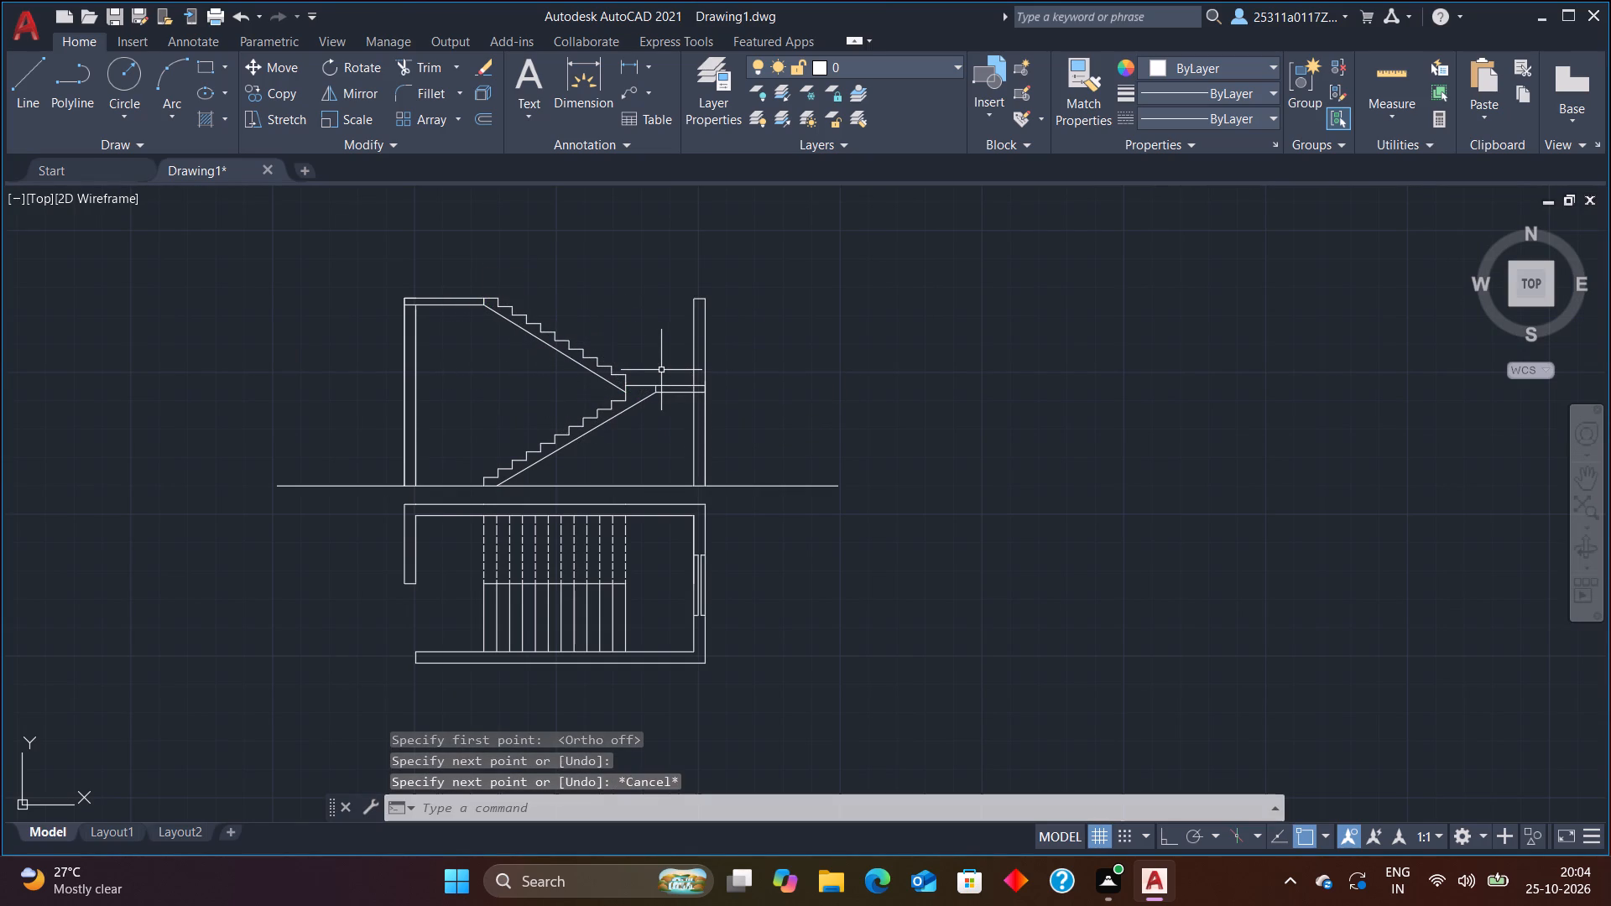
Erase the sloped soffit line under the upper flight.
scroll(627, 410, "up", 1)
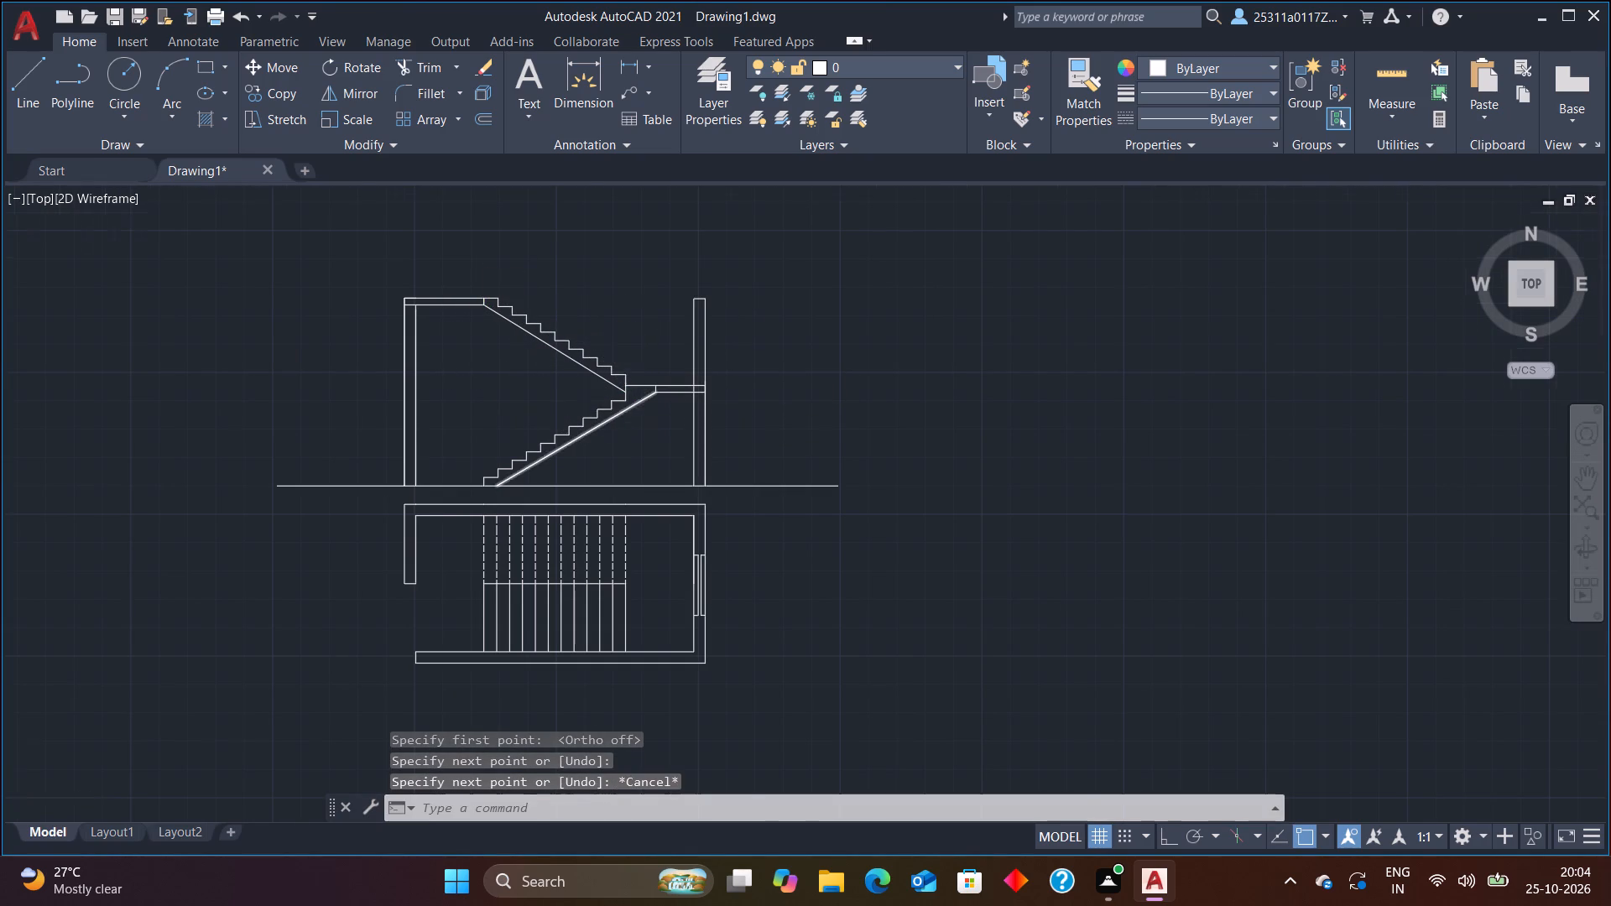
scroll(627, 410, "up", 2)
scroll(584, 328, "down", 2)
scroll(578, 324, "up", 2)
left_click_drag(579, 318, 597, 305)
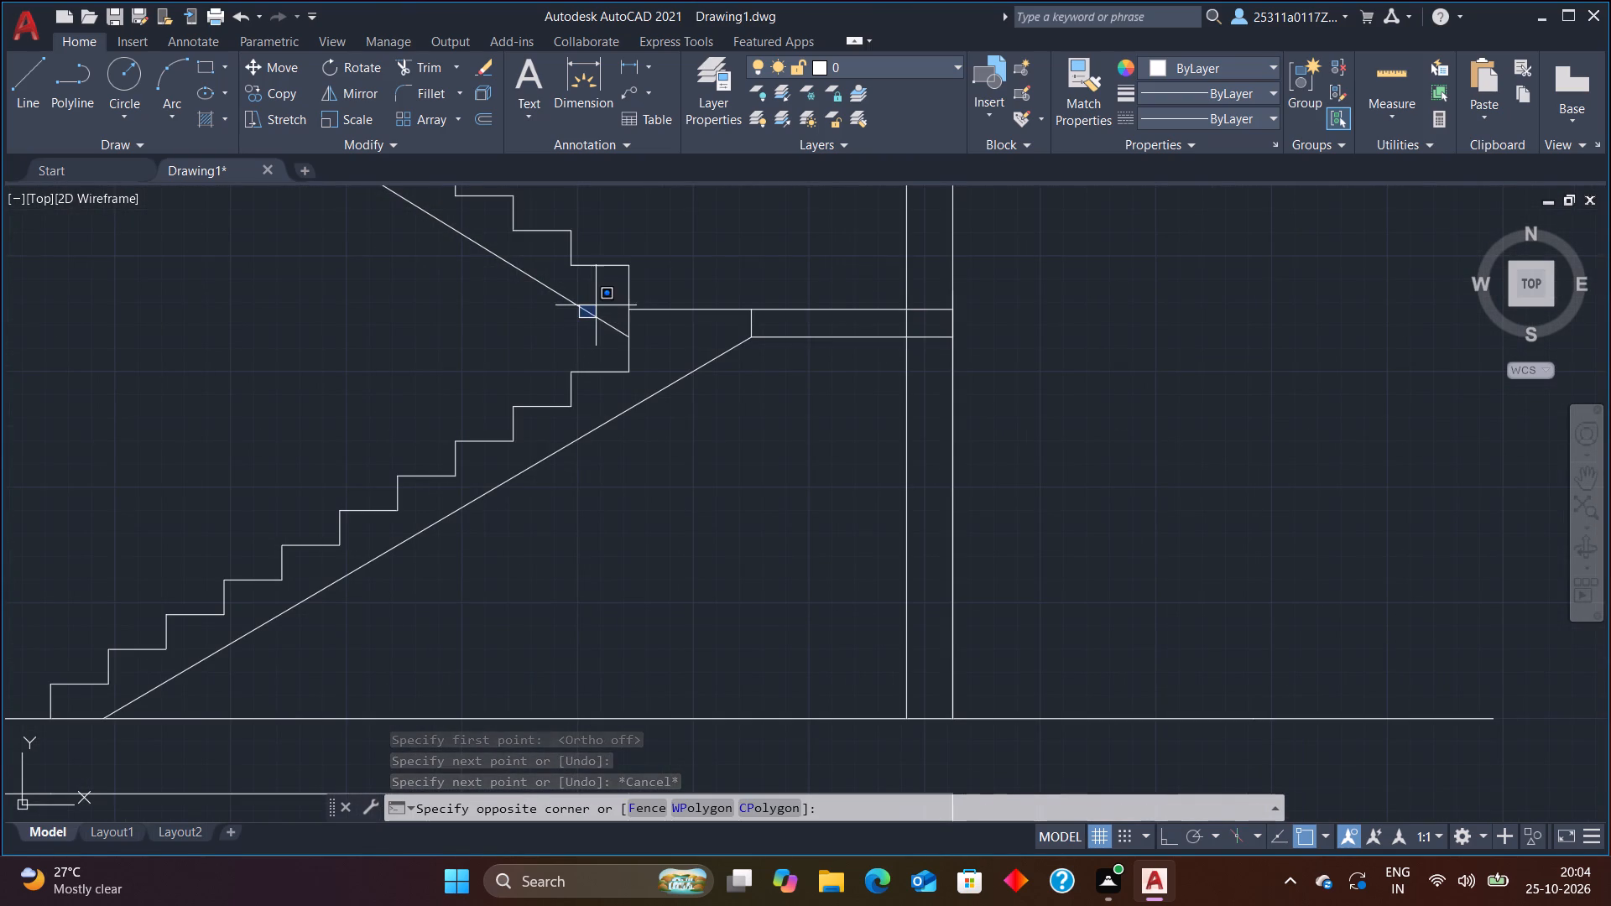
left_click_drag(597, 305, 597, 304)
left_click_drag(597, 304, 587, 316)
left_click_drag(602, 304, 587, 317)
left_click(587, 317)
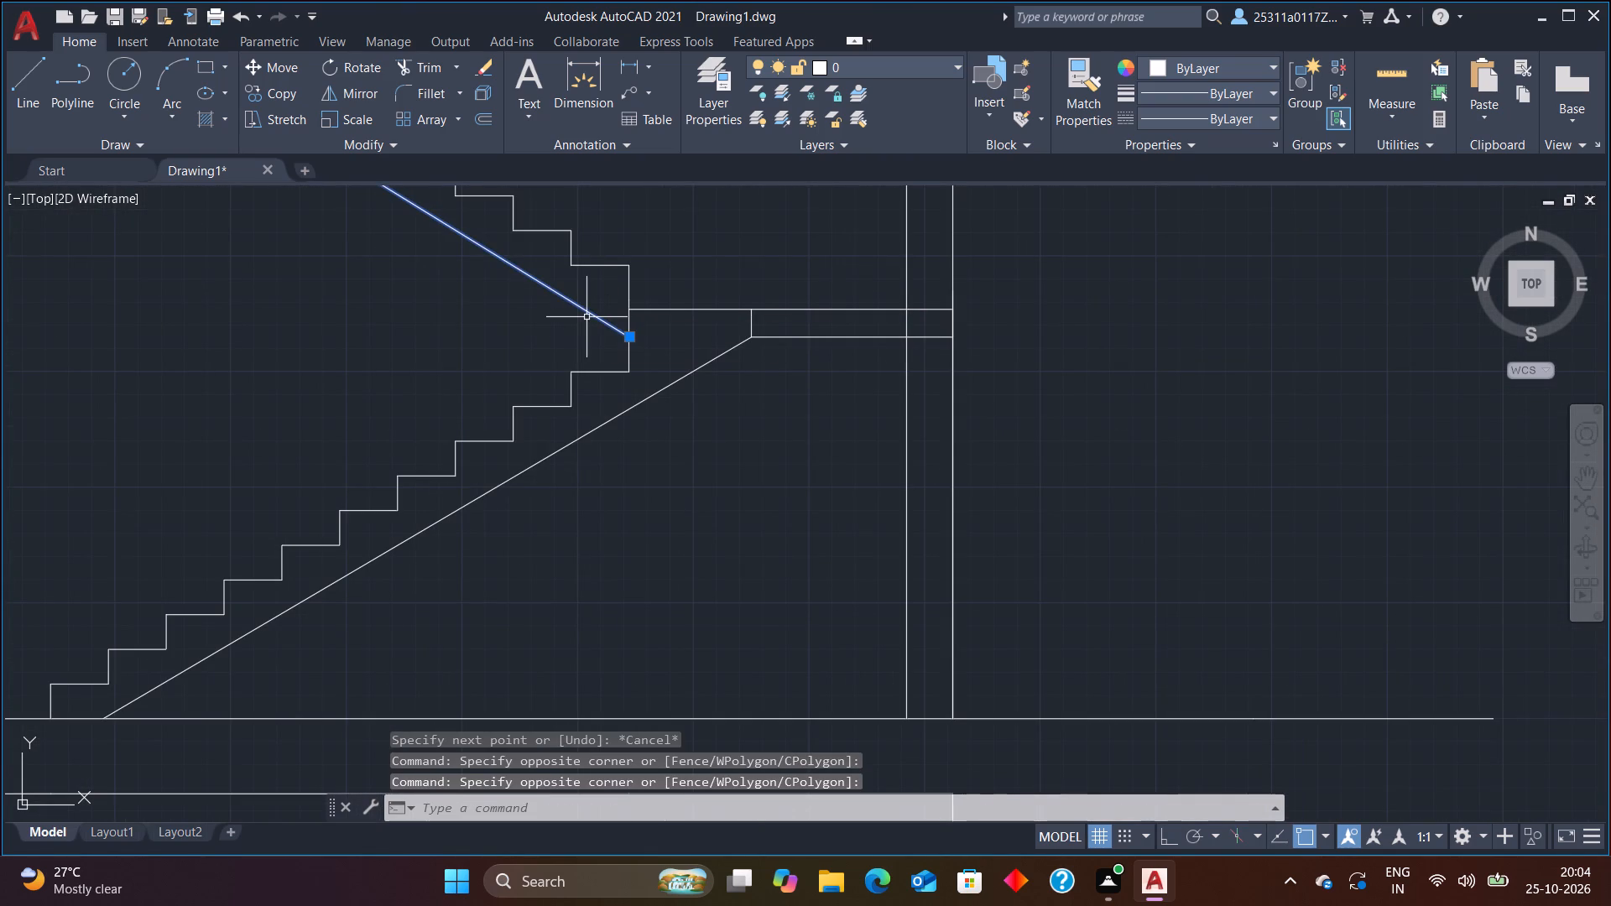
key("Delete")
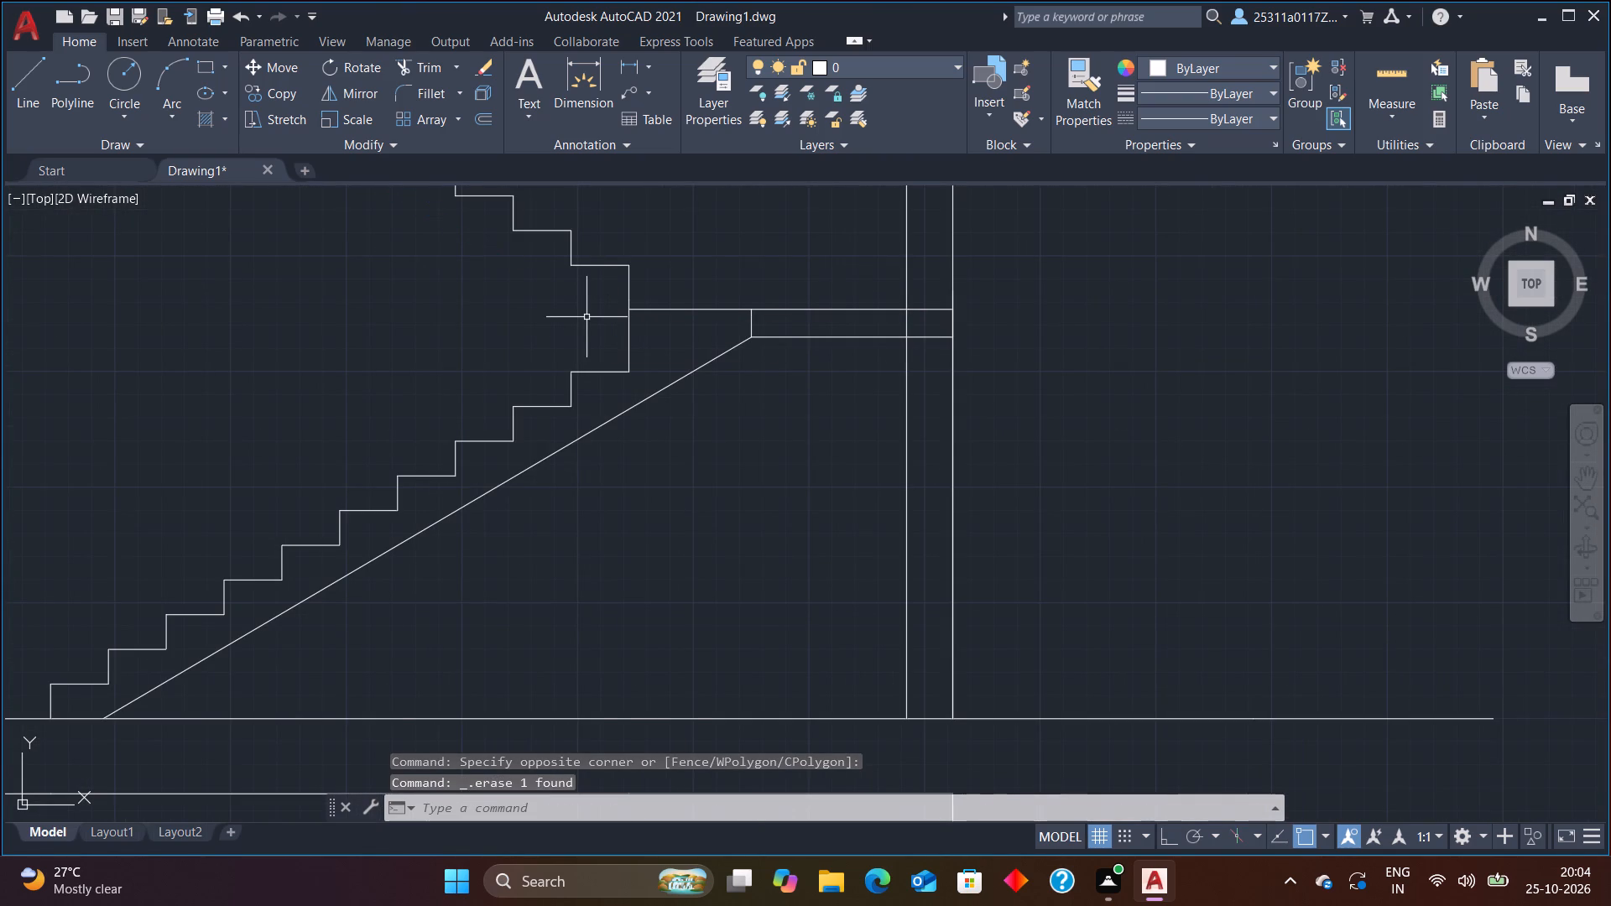
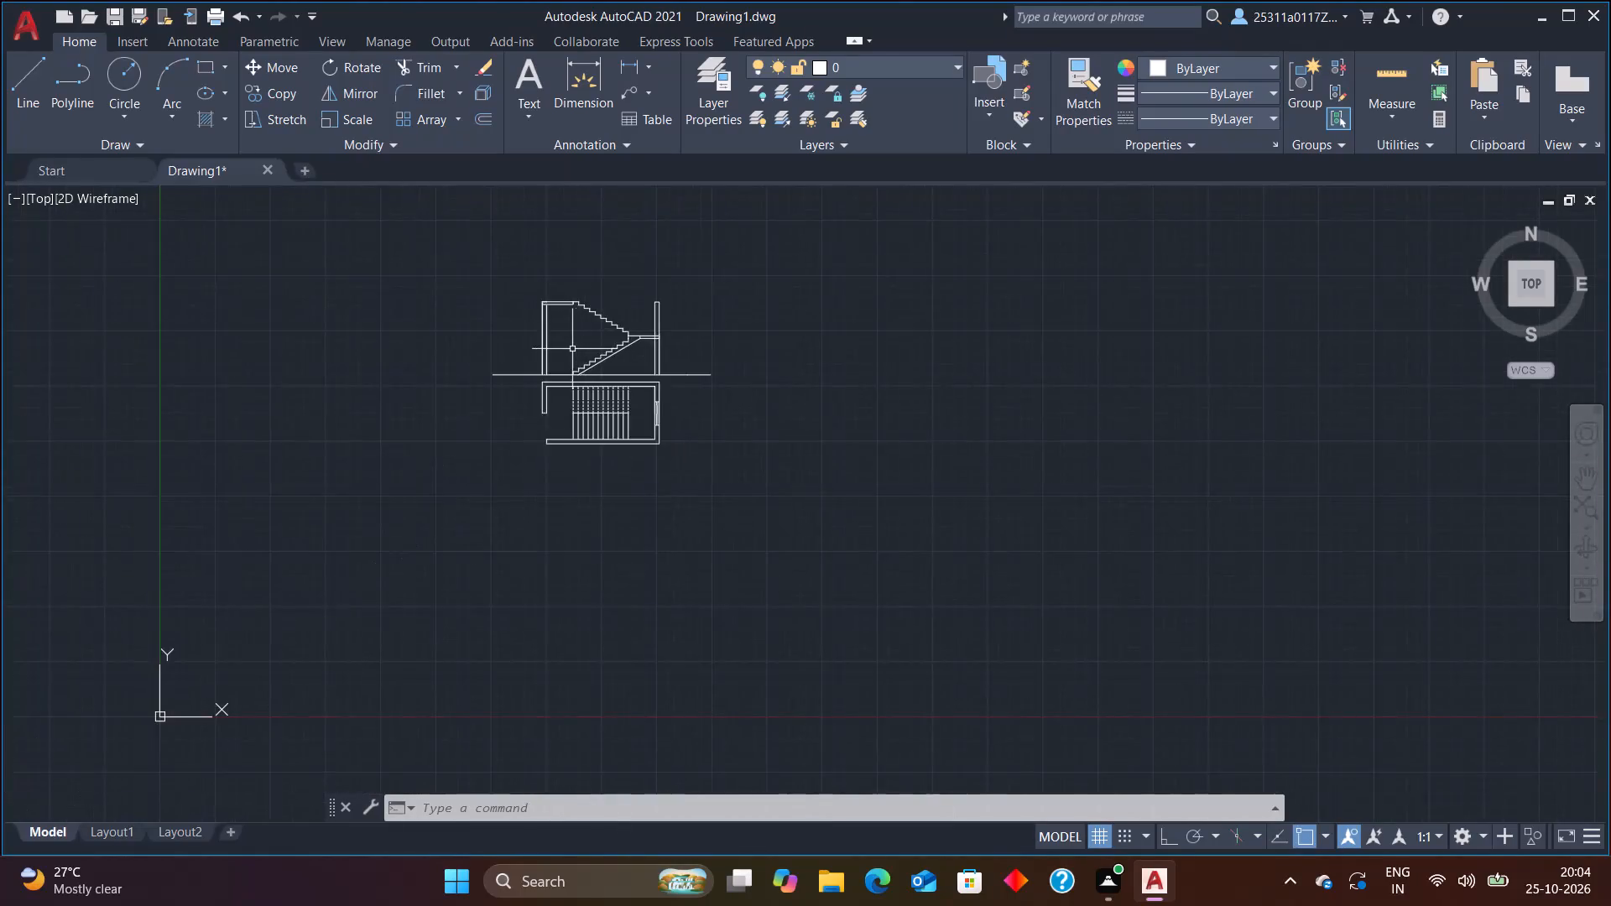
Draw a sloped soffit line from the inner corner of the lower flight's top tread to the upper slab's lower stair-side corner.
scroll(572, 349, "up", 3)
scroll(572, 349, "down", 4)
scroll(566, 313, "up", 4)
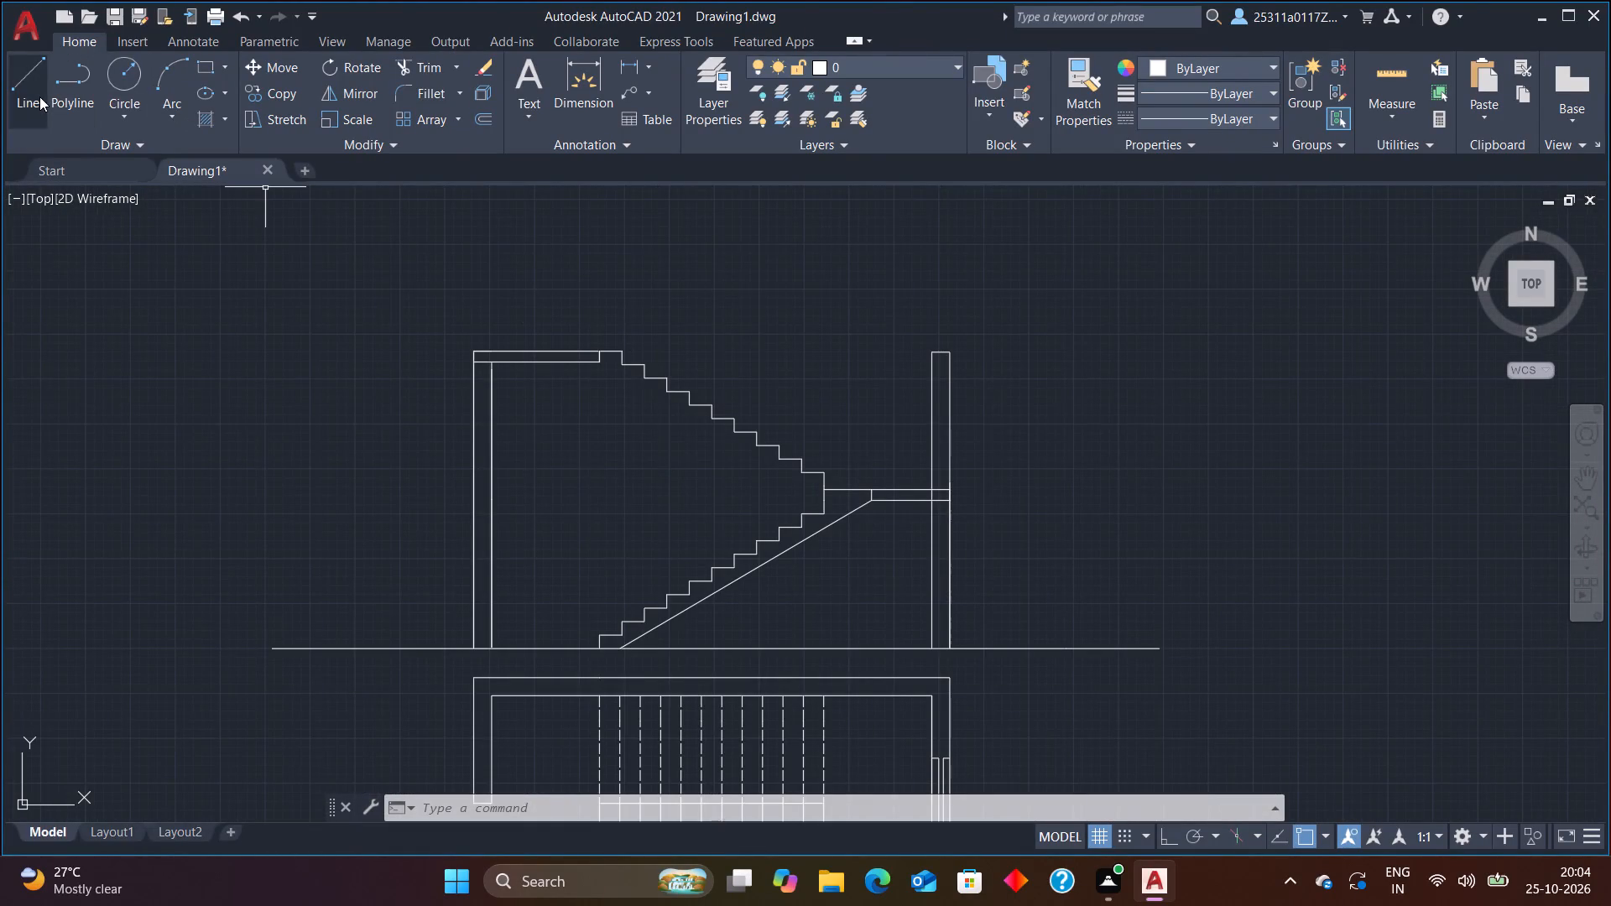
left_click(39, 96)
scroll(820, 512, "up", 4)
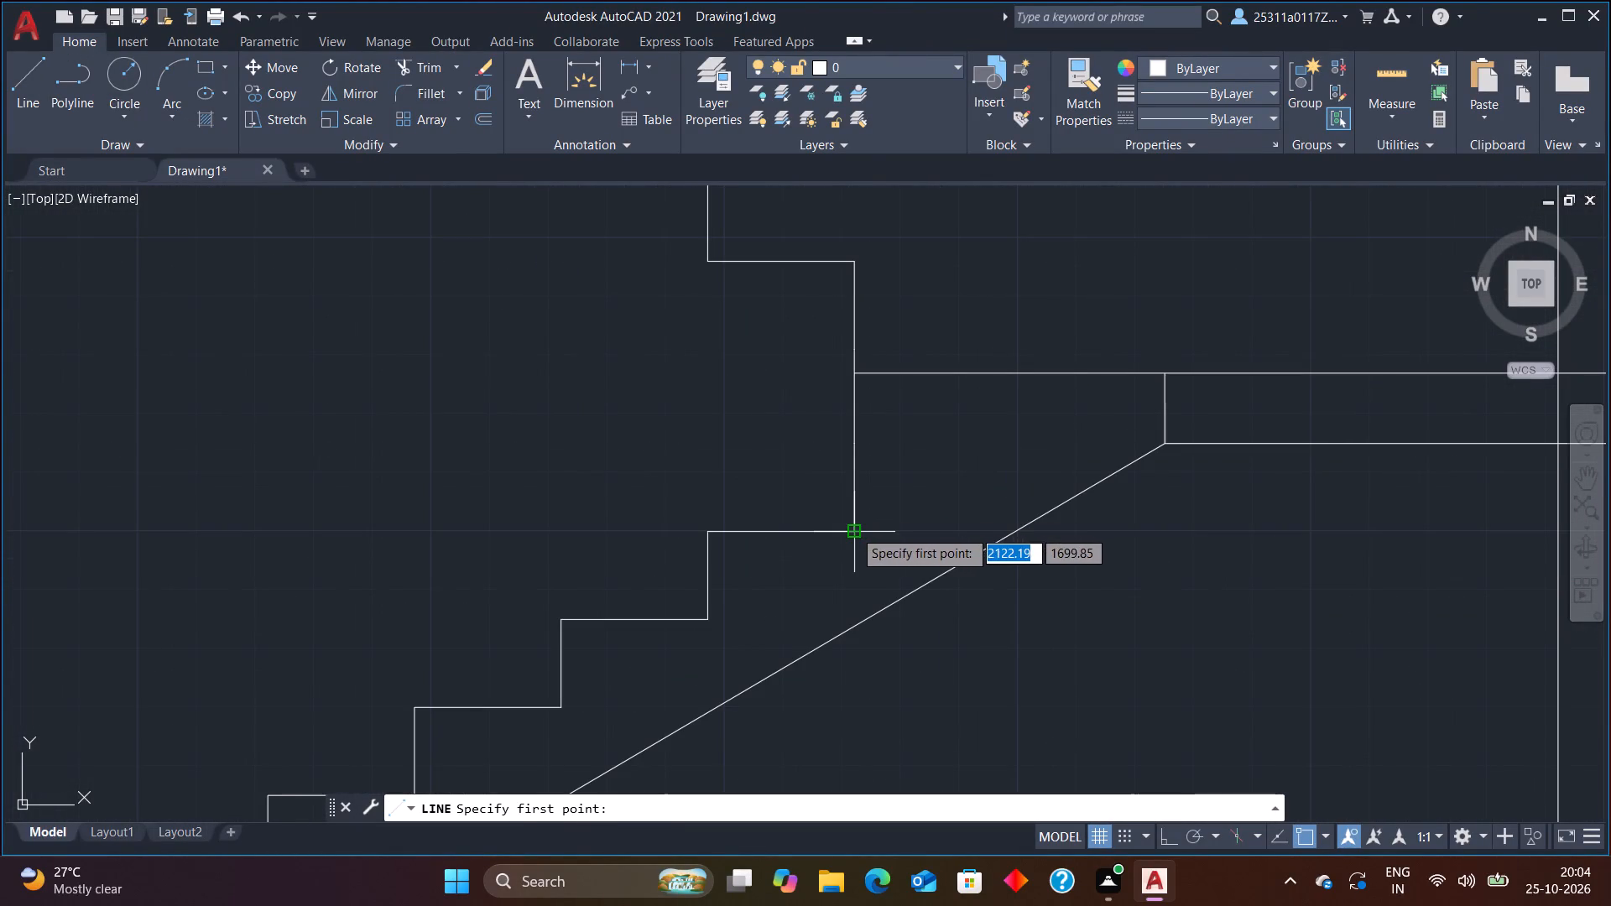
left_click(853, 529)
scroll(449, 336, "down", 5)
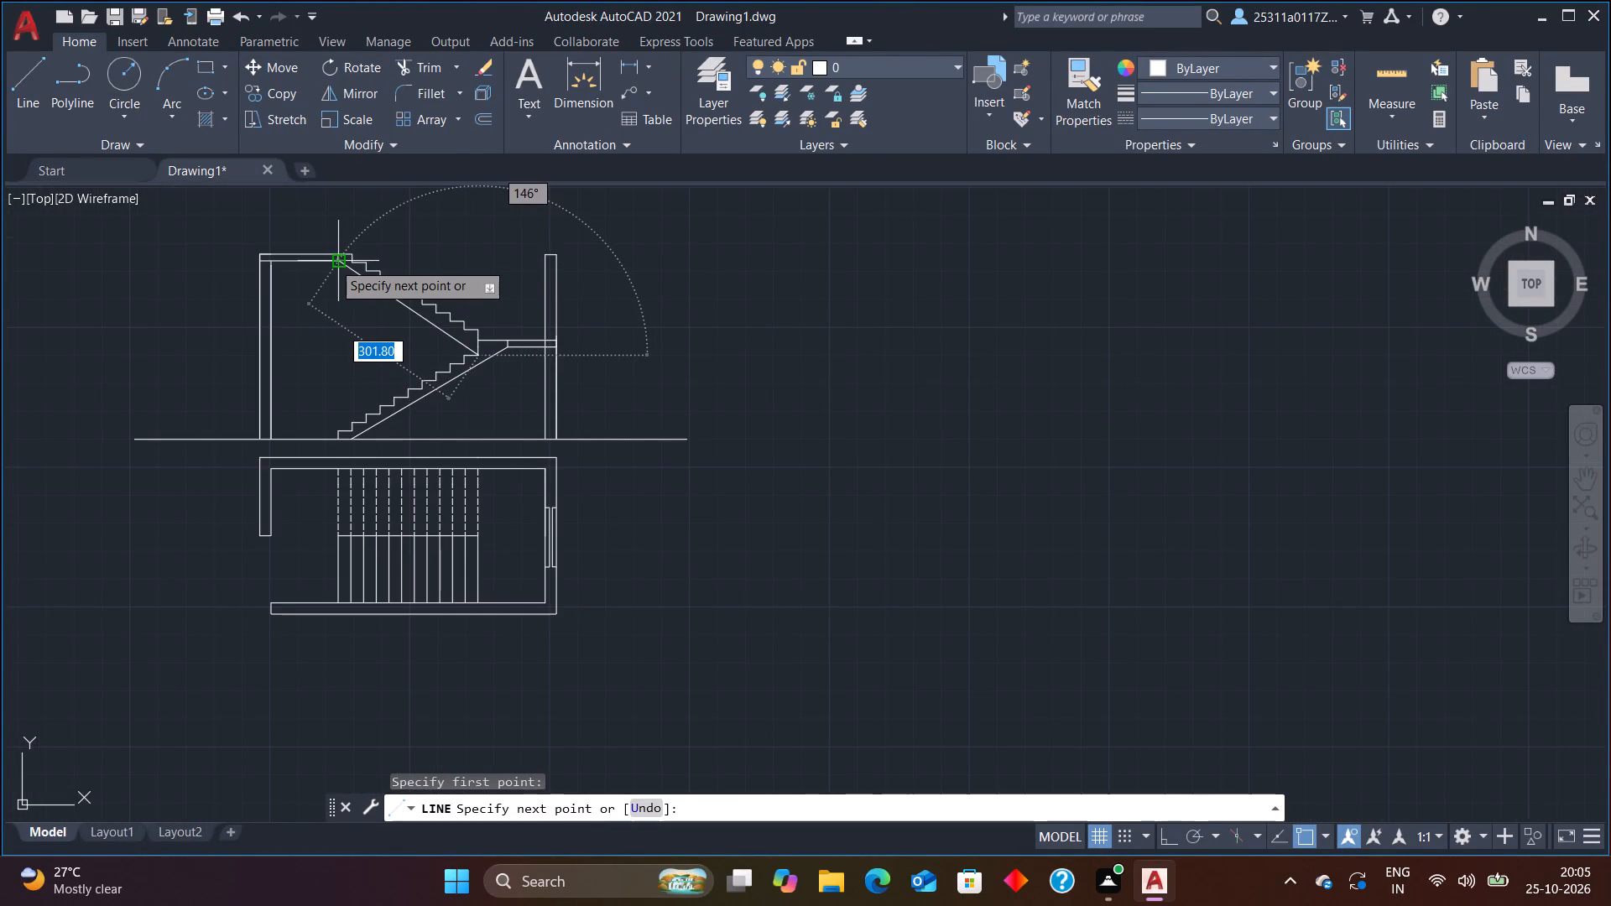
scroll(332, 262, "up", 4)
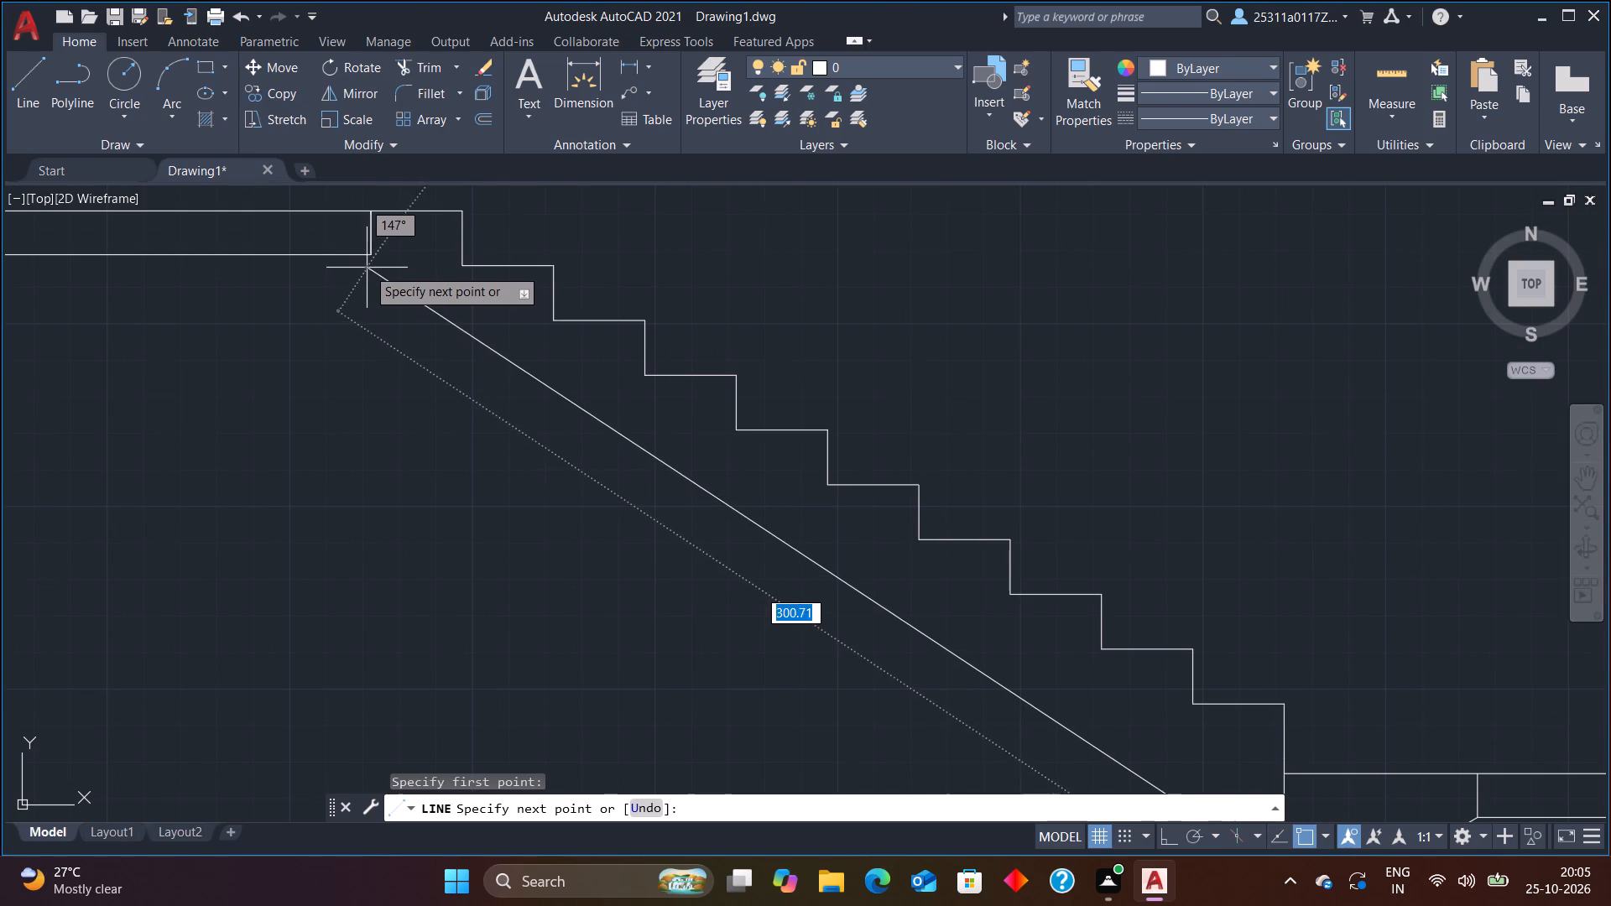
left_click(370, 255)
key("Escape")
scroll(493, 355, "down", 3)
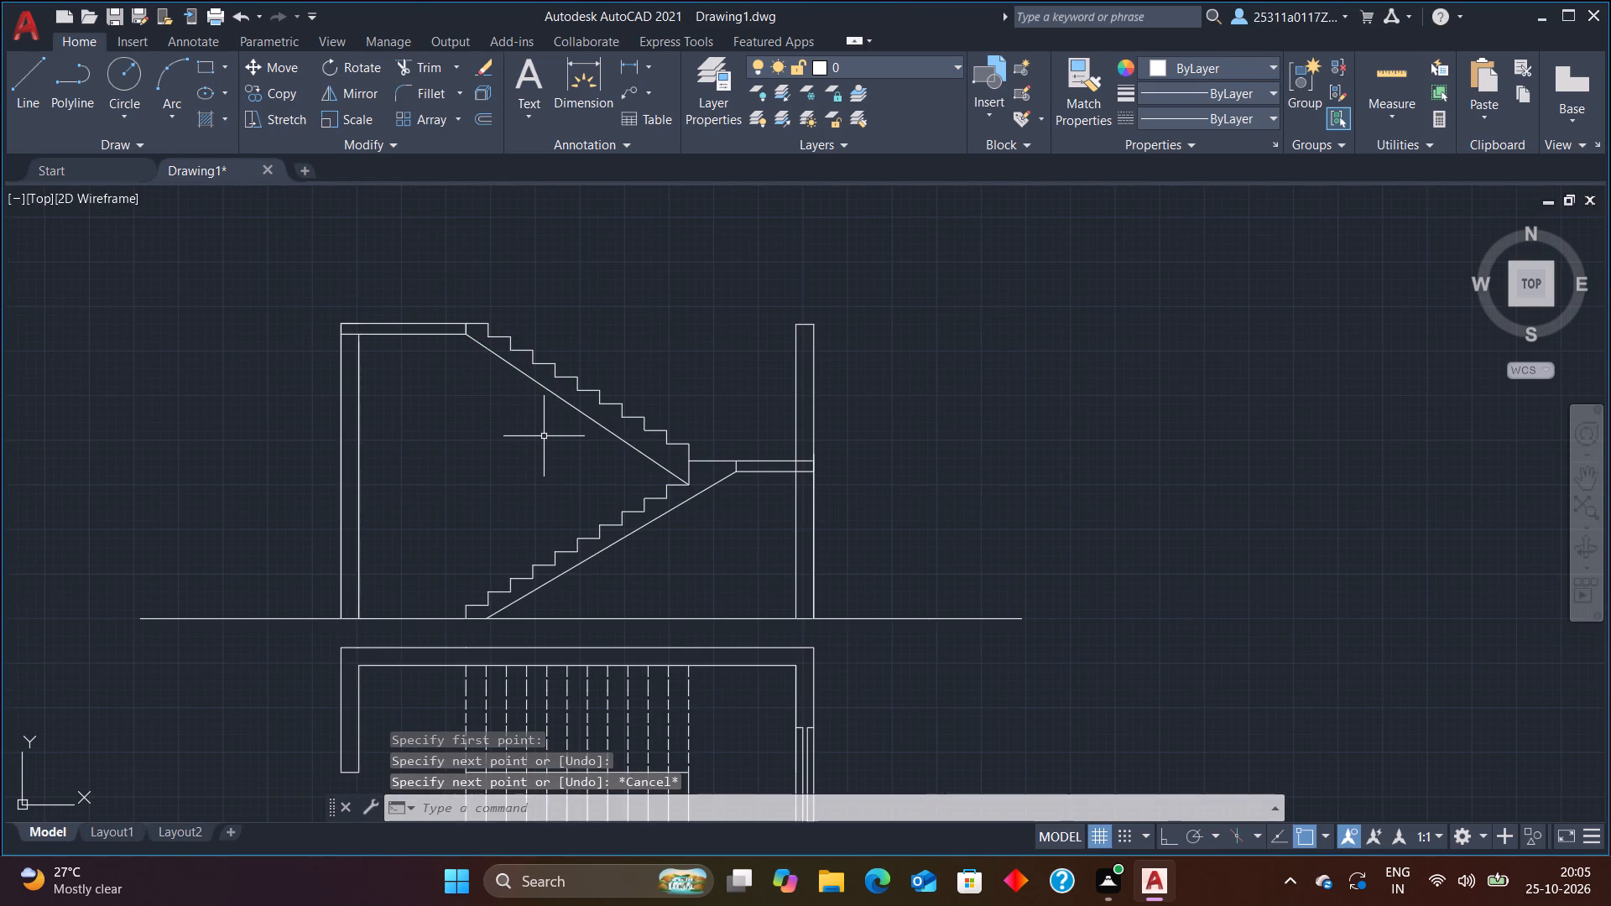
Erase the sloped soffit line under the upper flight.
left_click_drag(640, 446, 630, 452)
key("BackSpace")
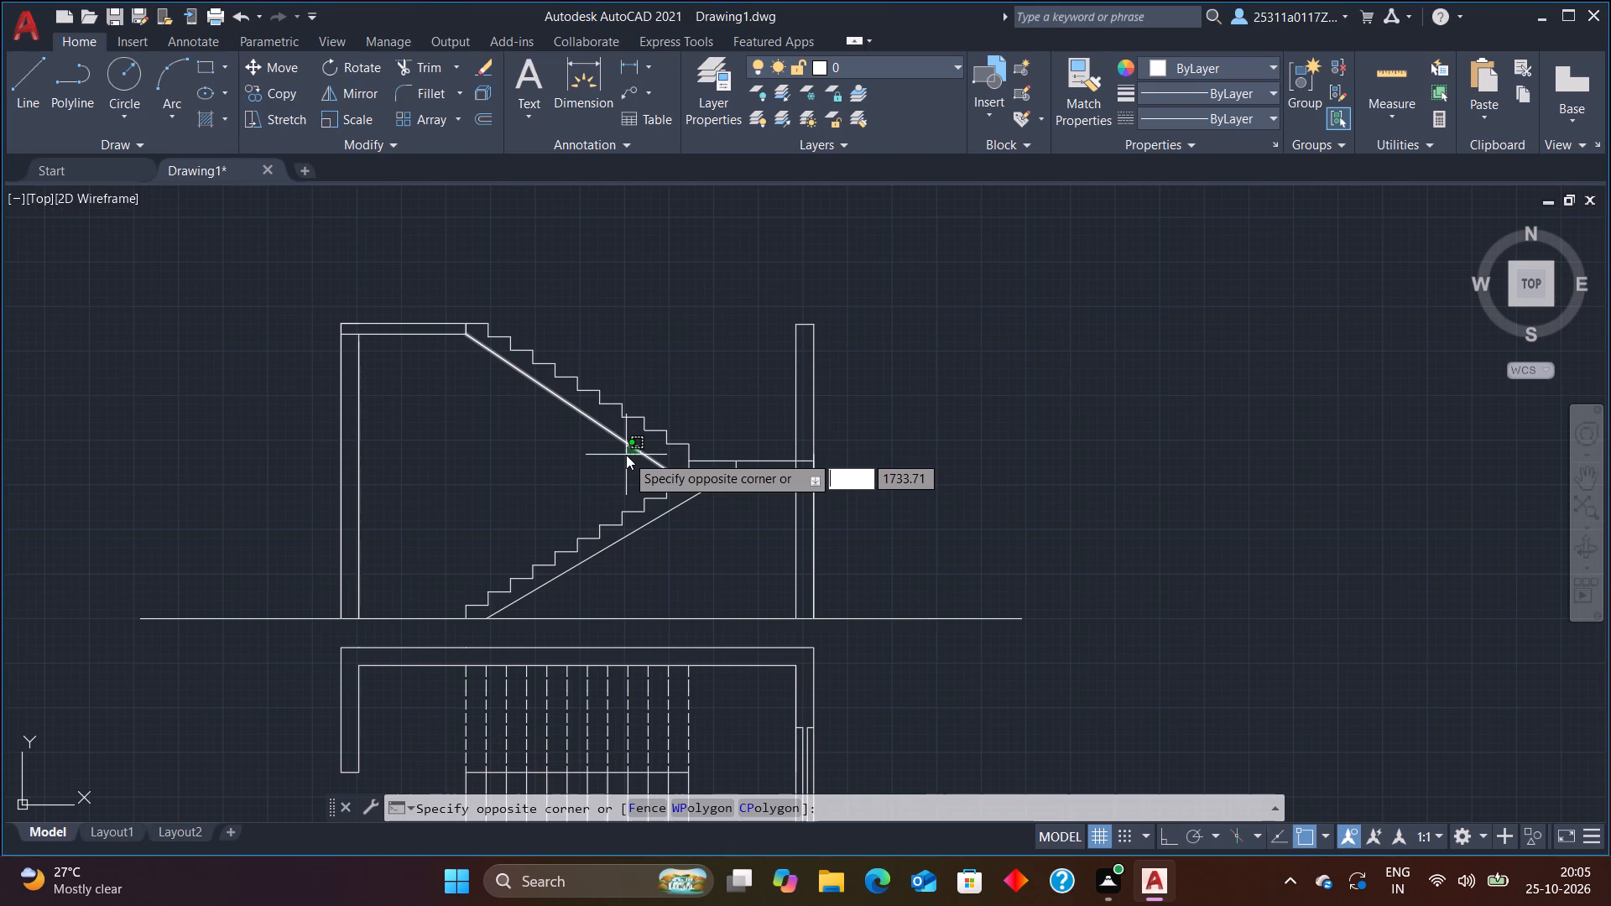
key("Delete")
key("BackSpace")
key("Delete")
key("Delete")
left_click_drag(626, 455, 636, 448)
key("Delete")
Draw the upper flight's soffit from the upper slab's lower stair-side corner to the riser line at the landing's underside level.
left_click(35, 96)
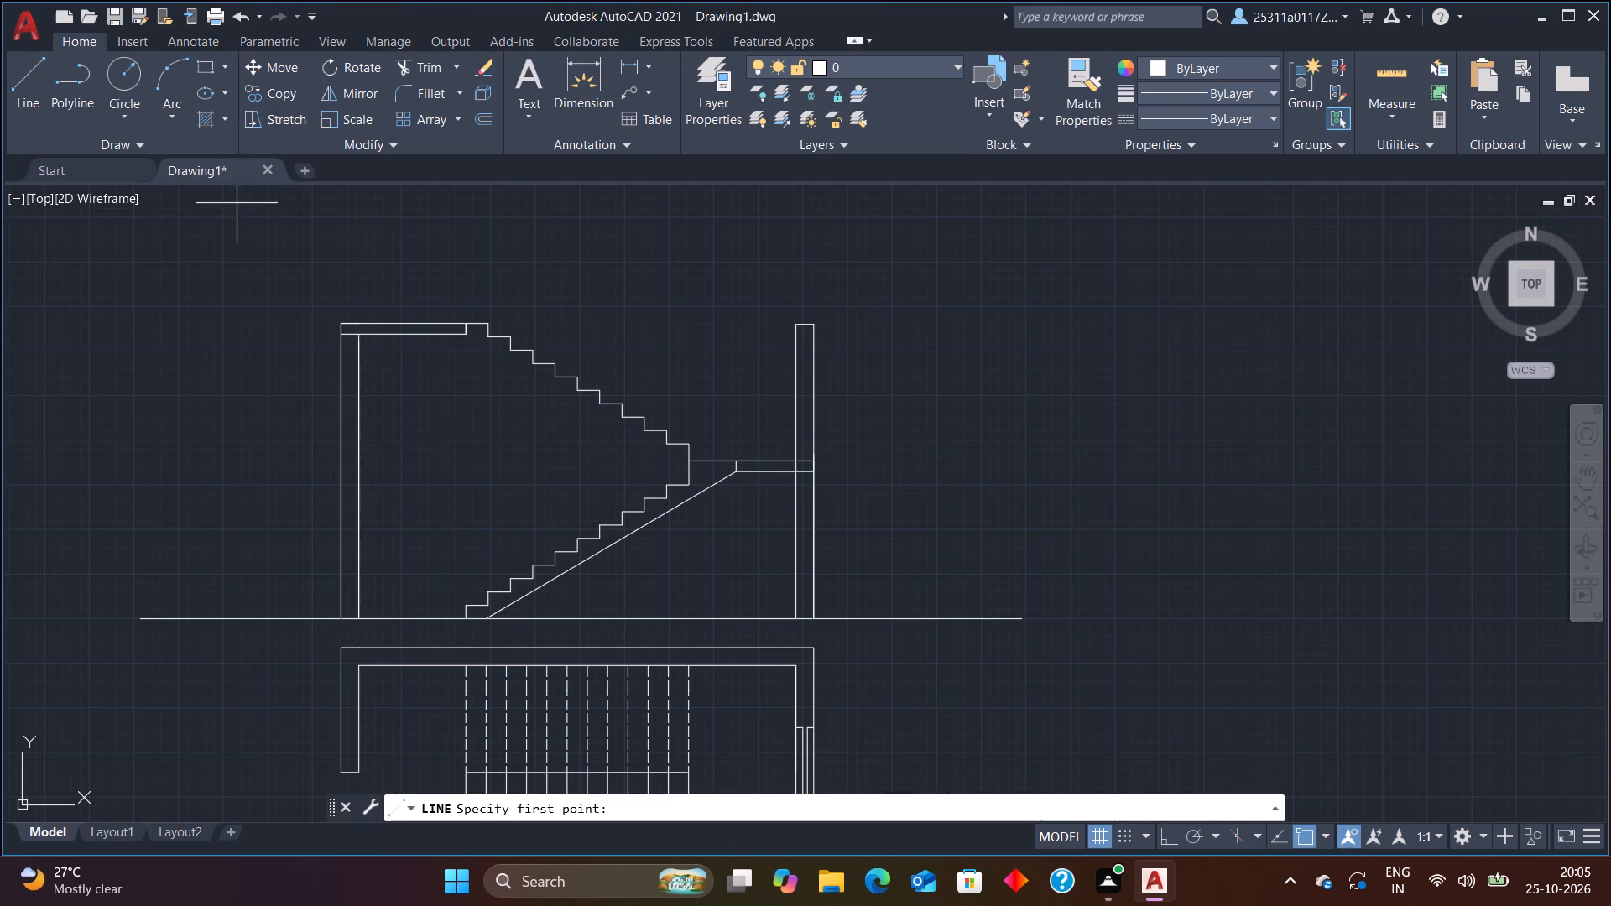
left_click(466, 338)
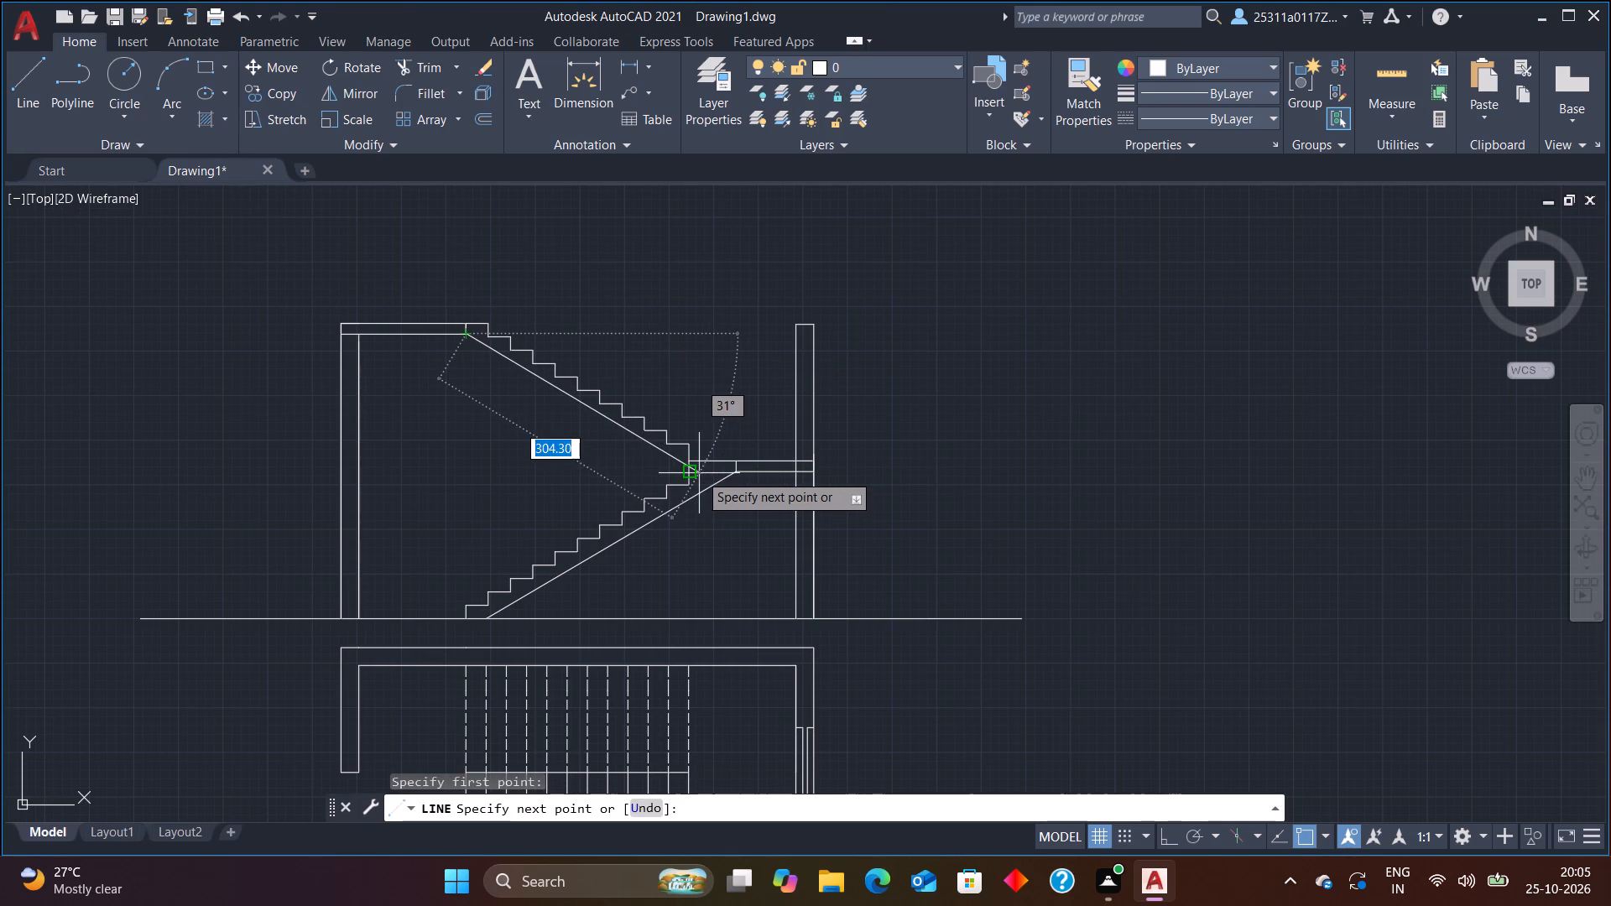
left_click(693, 474)
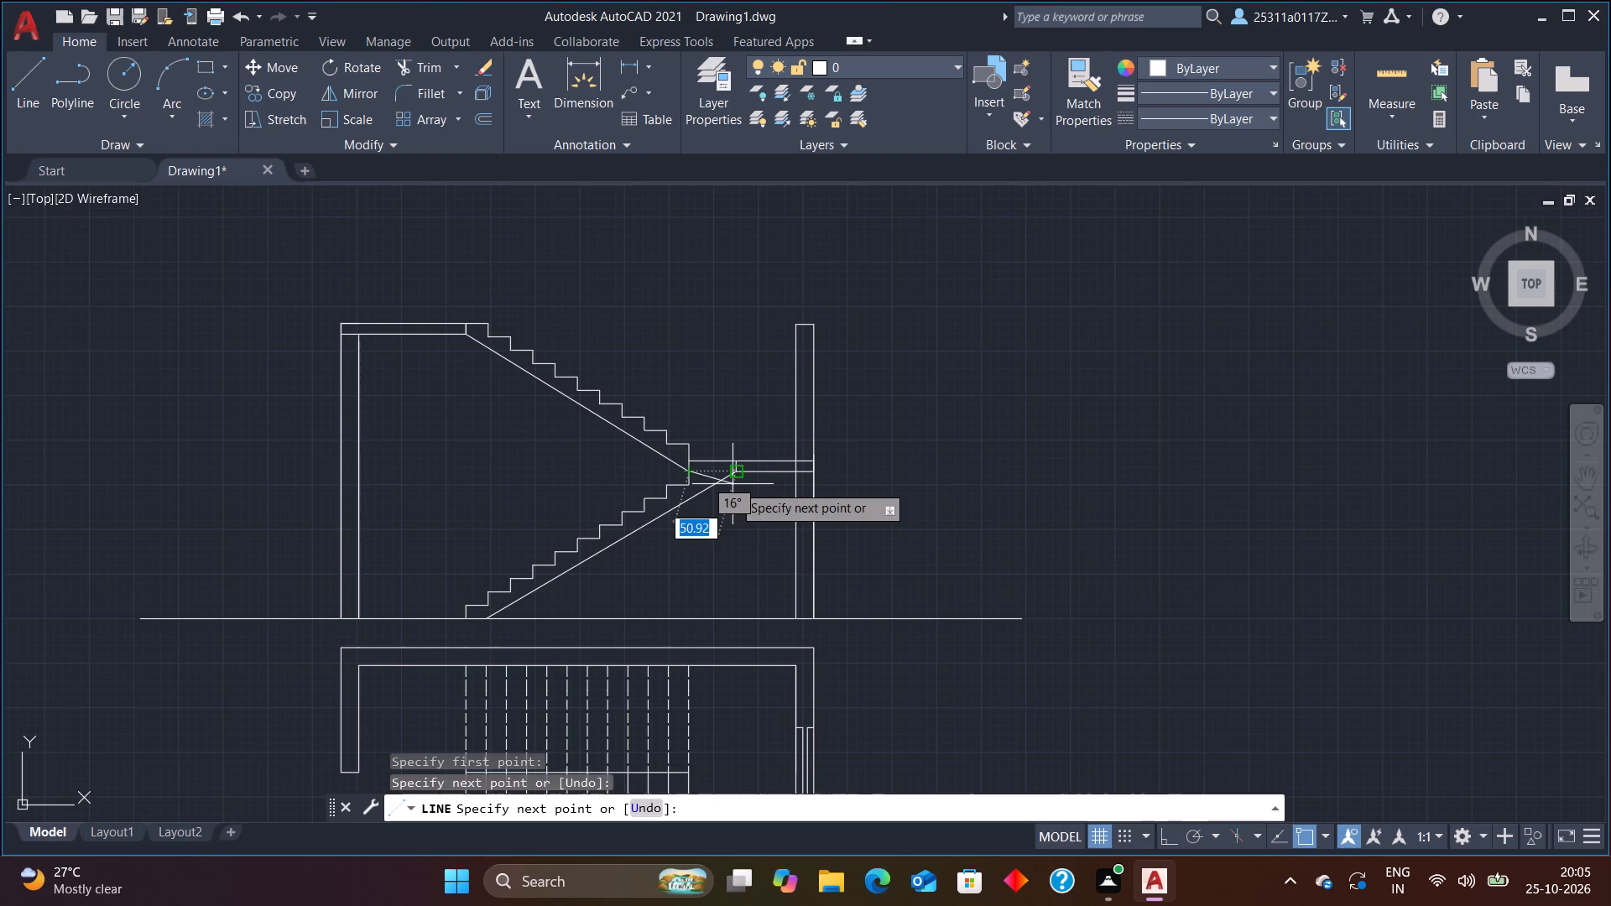
key("Escape")
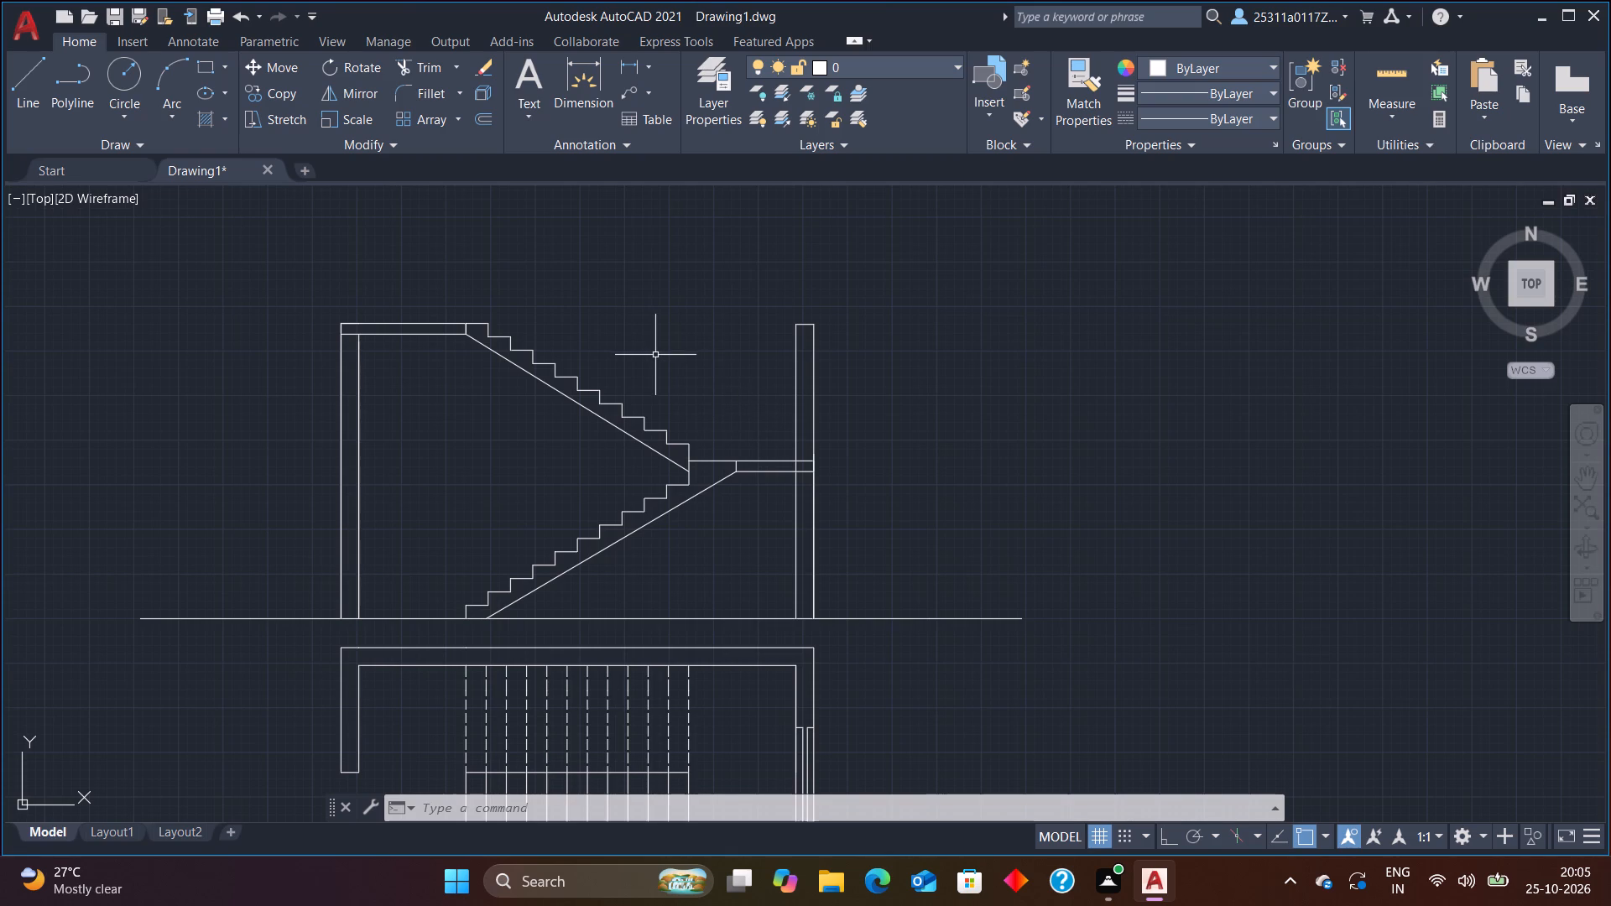
With Ortho on, outline a wall stub above the upper slab's outer end, about 30 high and 20 wide.
scroll(331, 294, "up", 4)
left_click(18, 97)
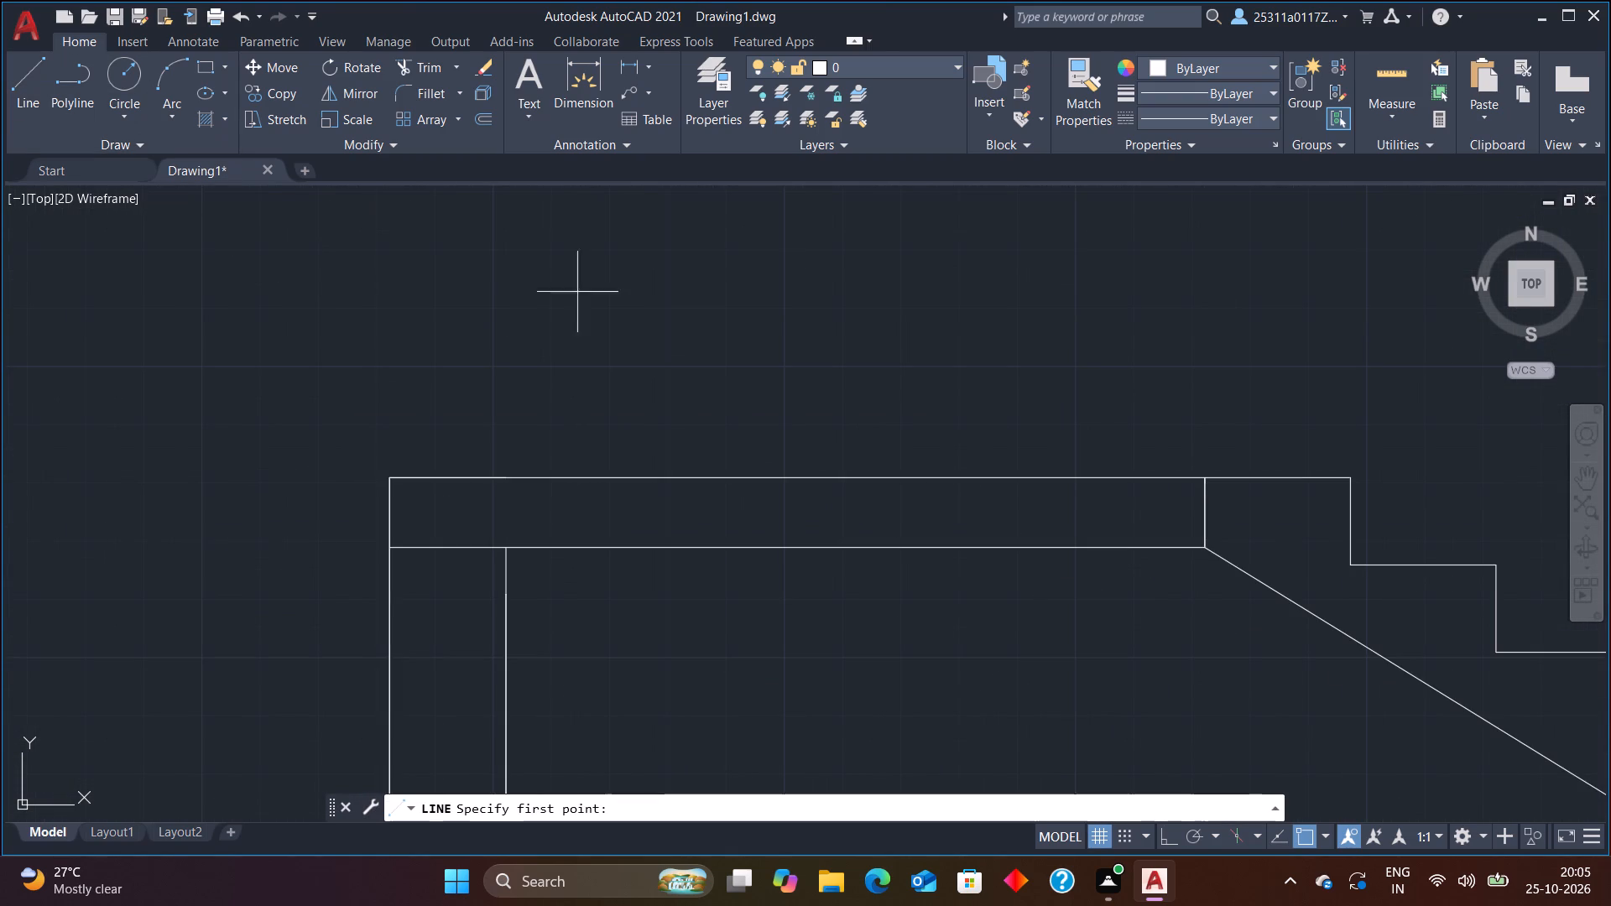
left_click_drag(387, 477, 378, 461)
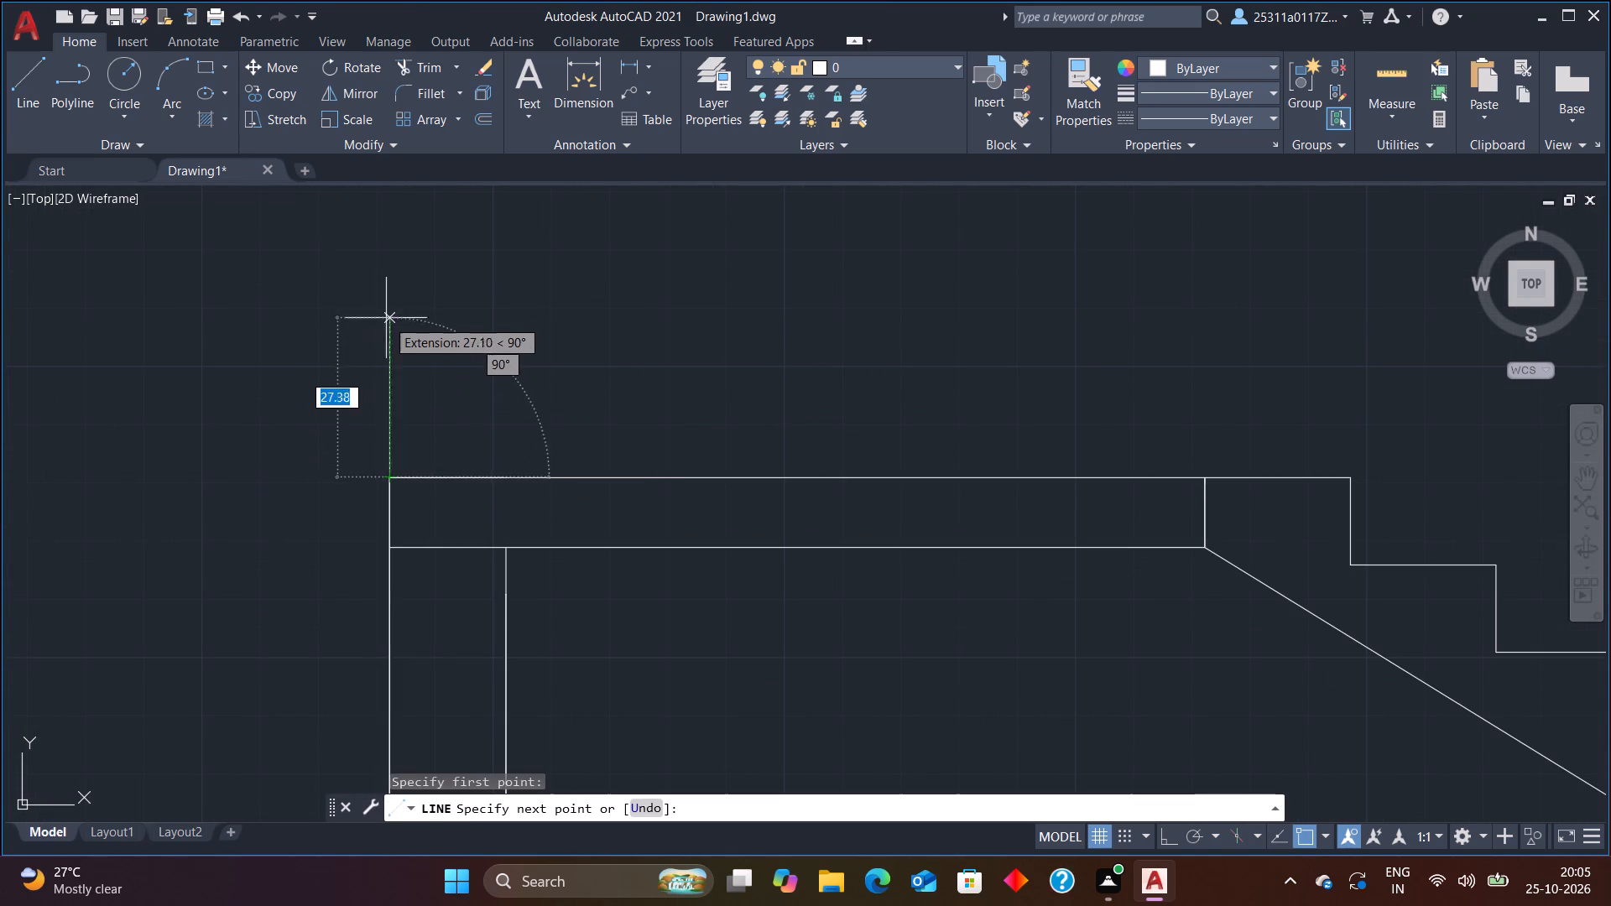
left_click(1169, 830)
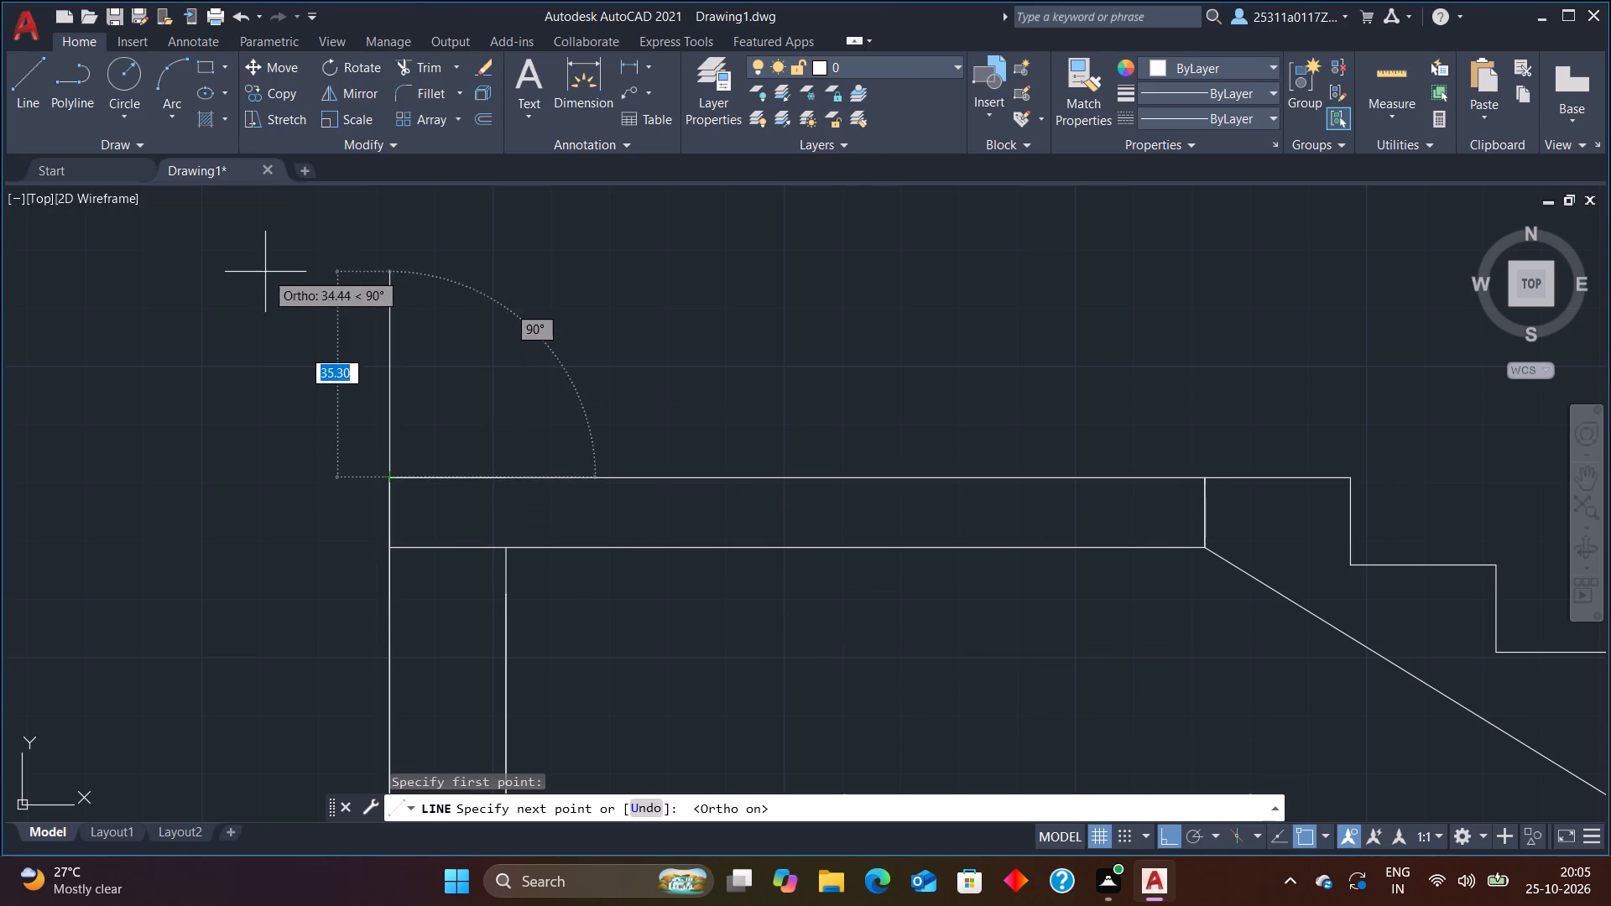
left_click(388, 299)
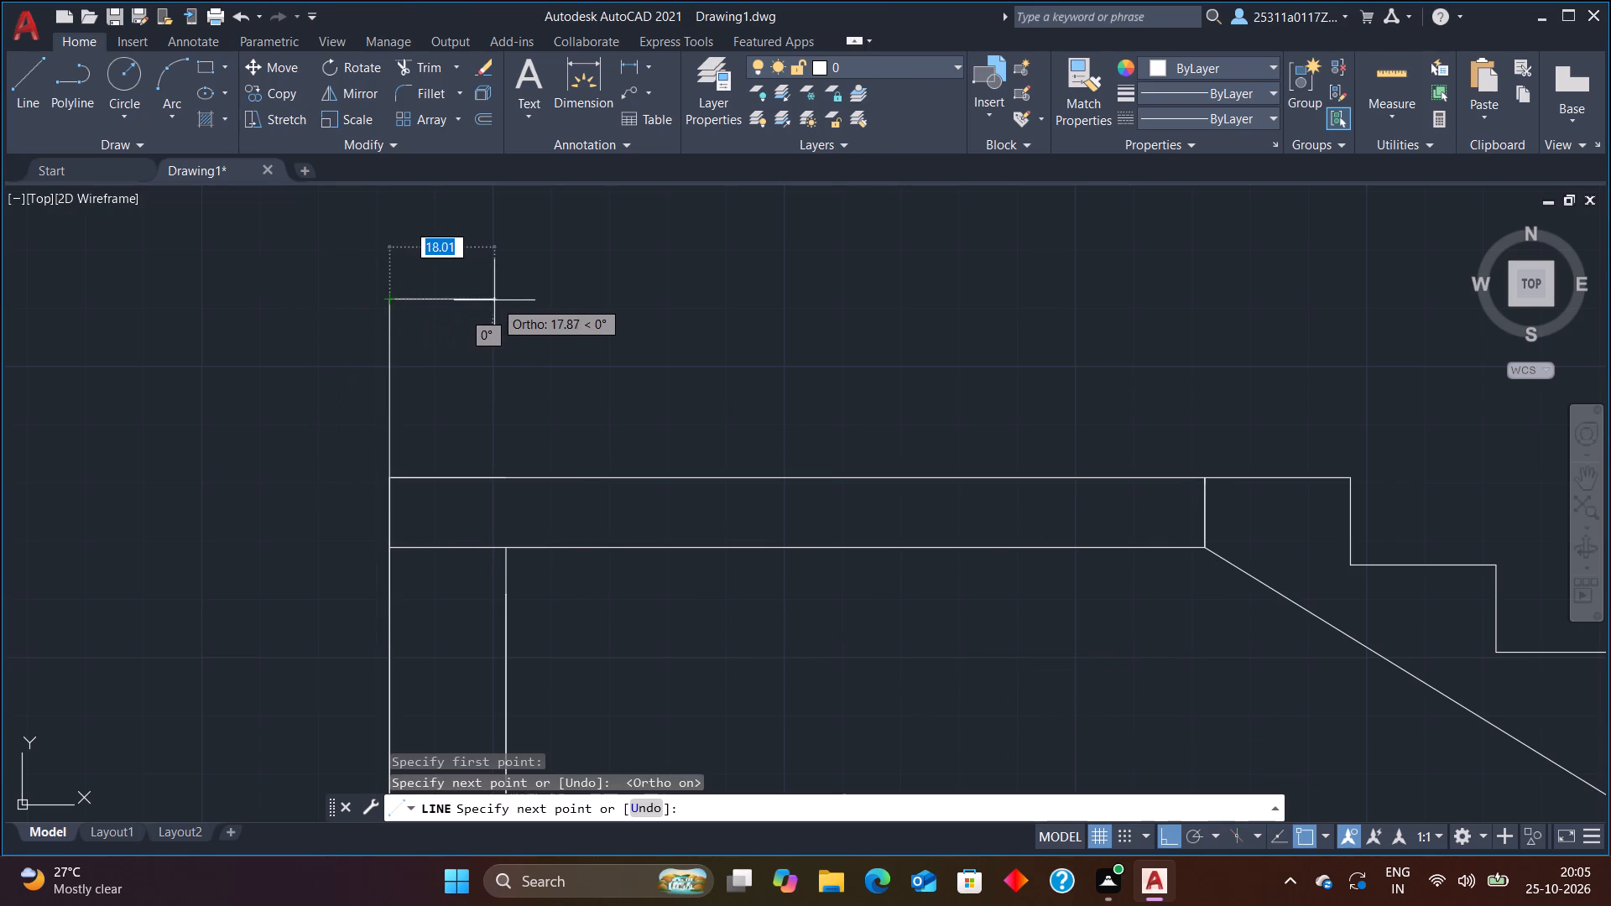
type("20")
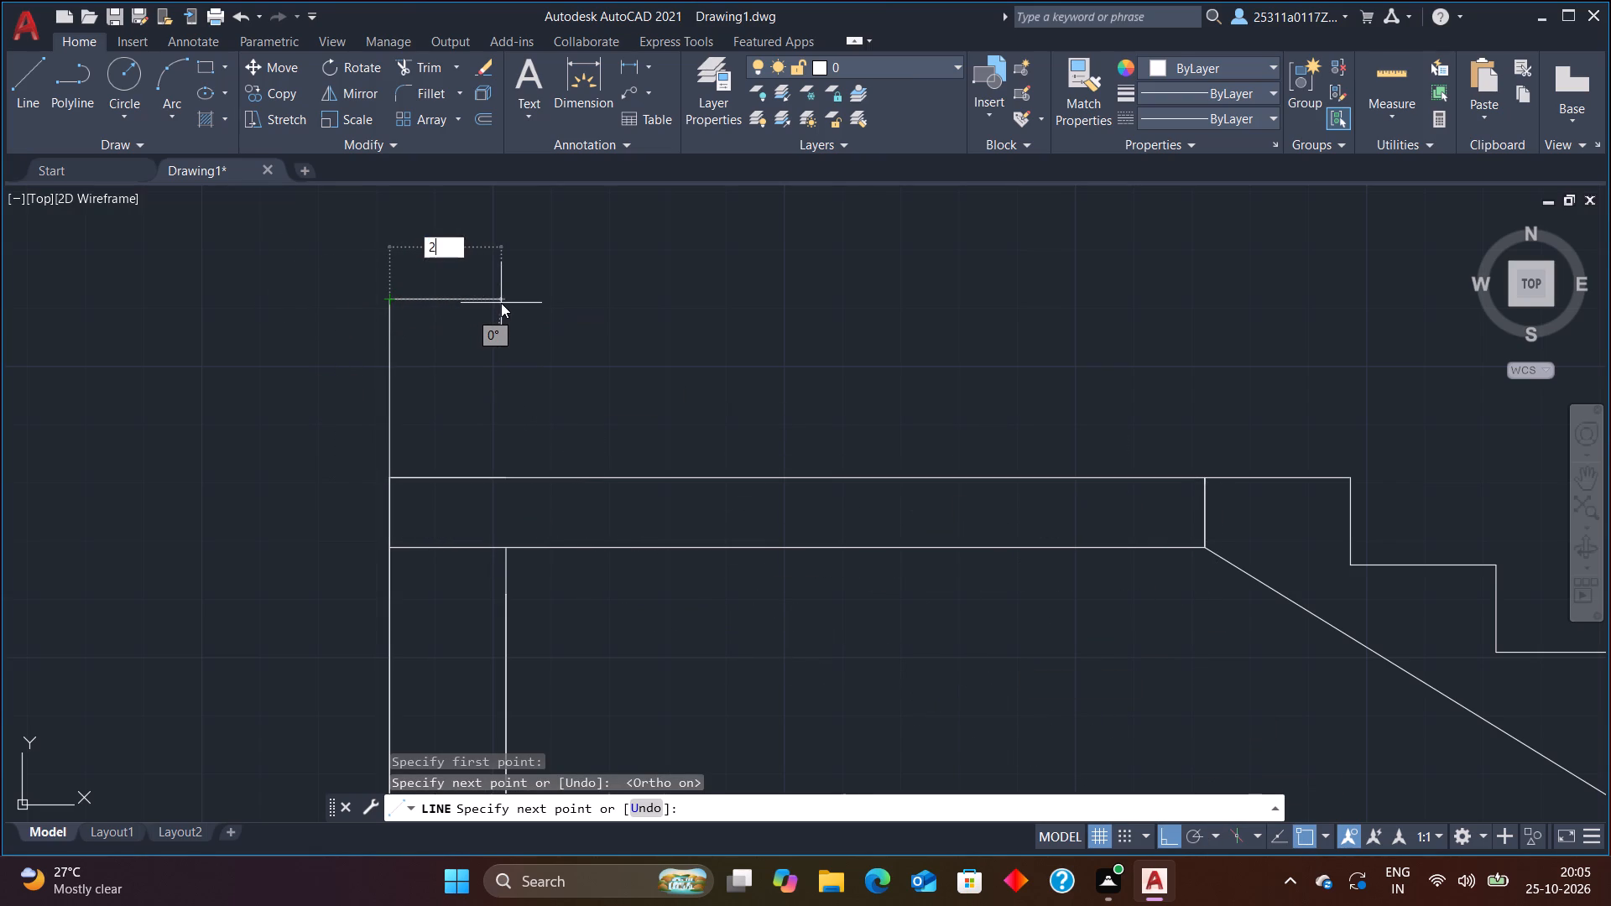
key("Return")
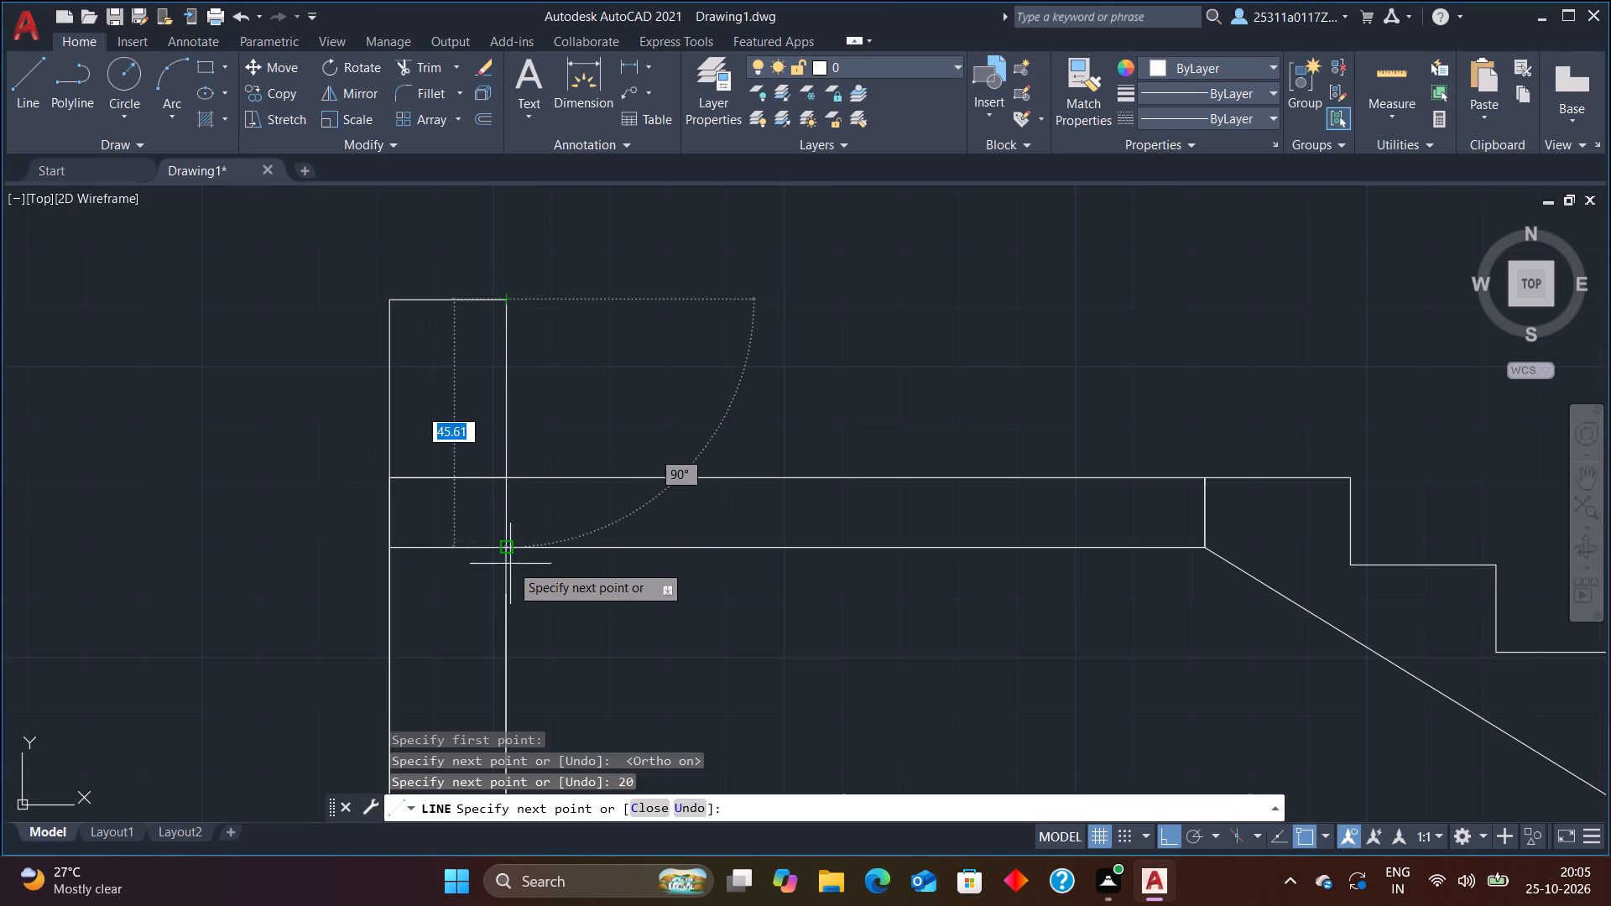
left_click(511, 480)
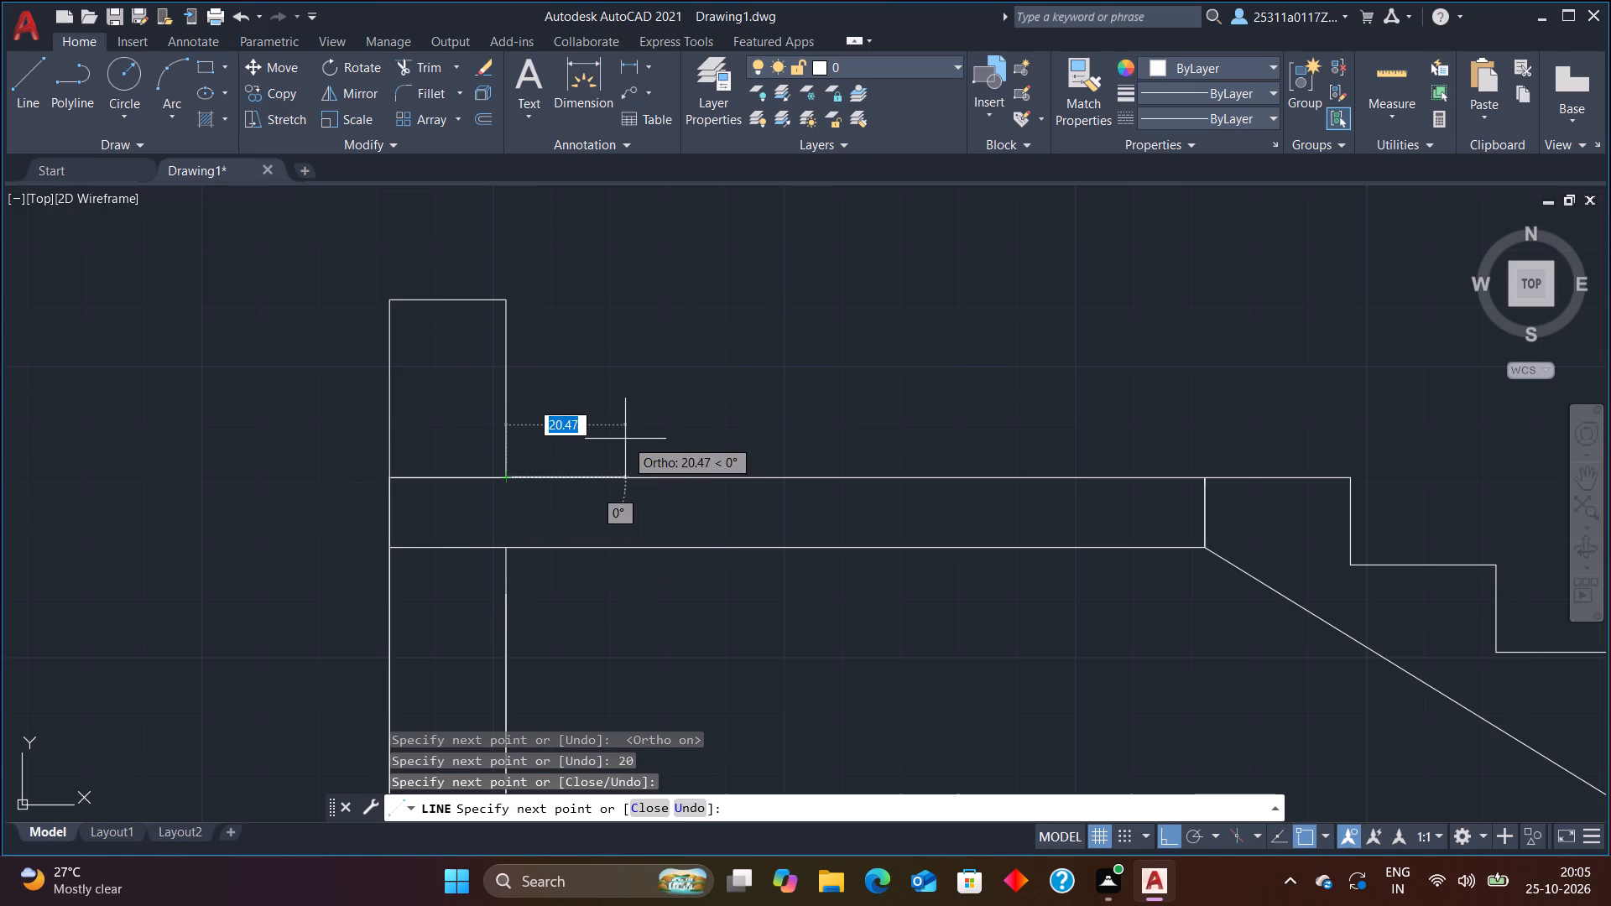
key("Escape")
scroll(633, 449, "down", 4)
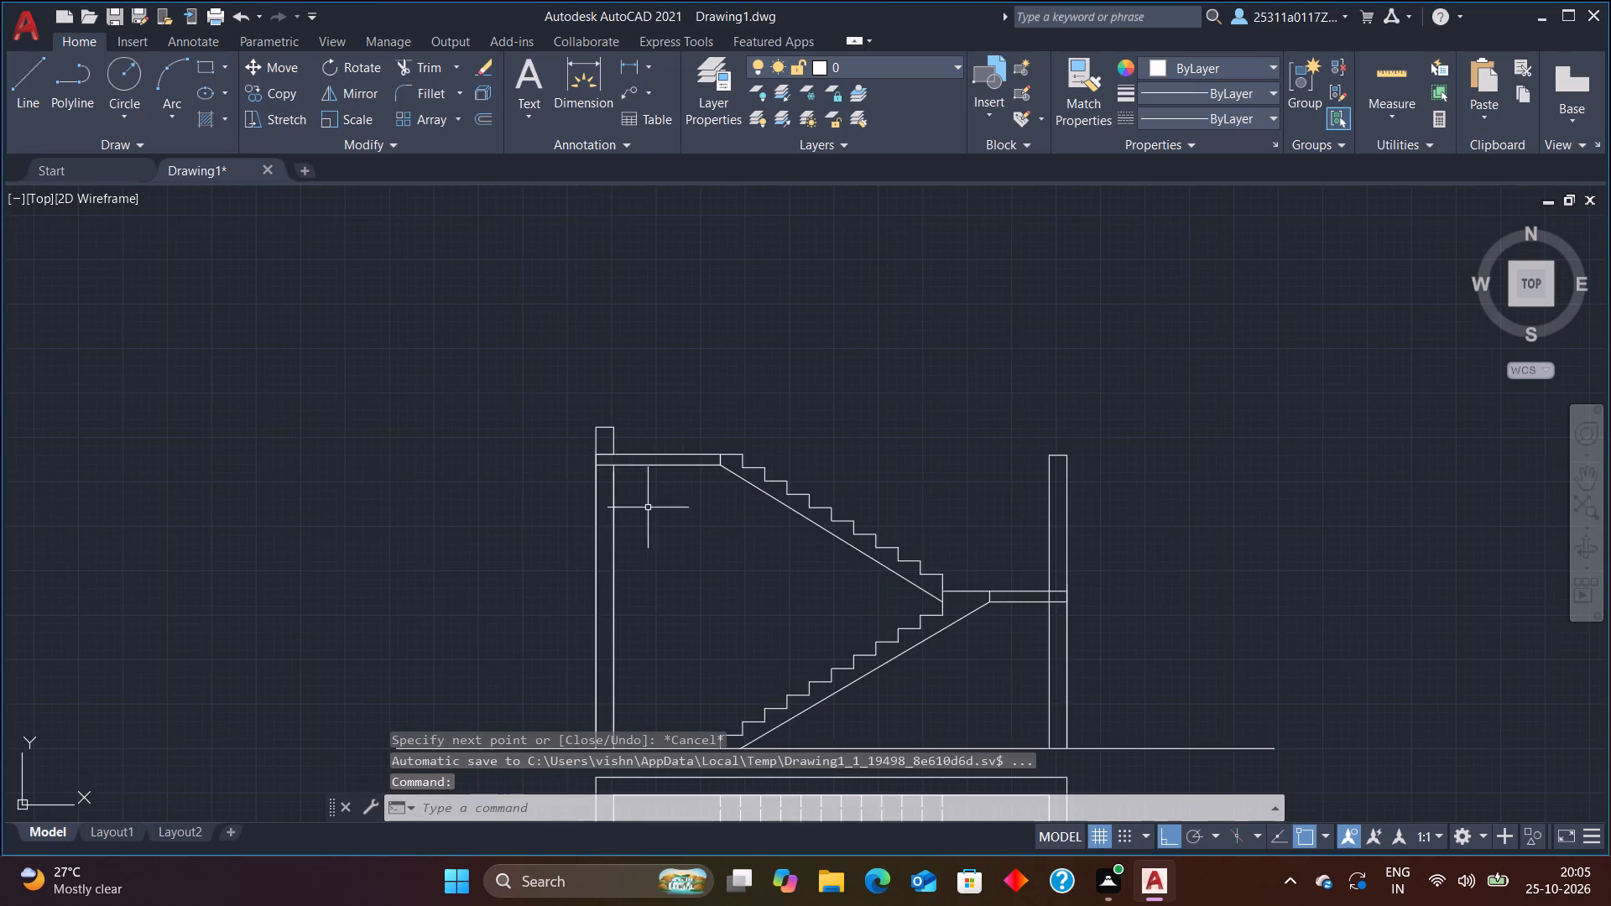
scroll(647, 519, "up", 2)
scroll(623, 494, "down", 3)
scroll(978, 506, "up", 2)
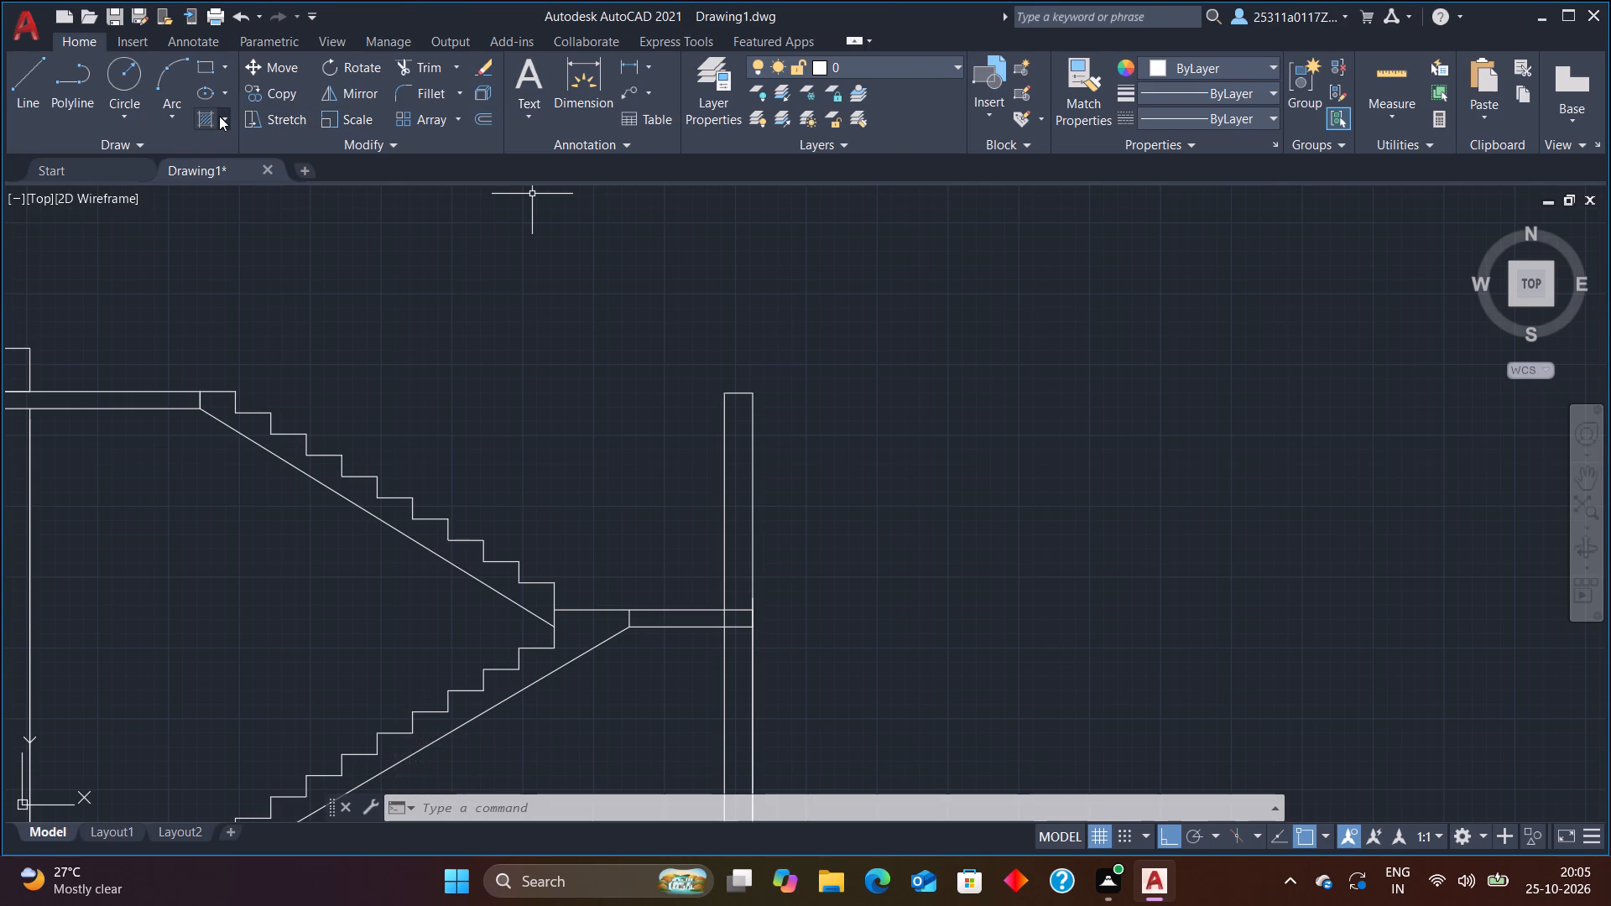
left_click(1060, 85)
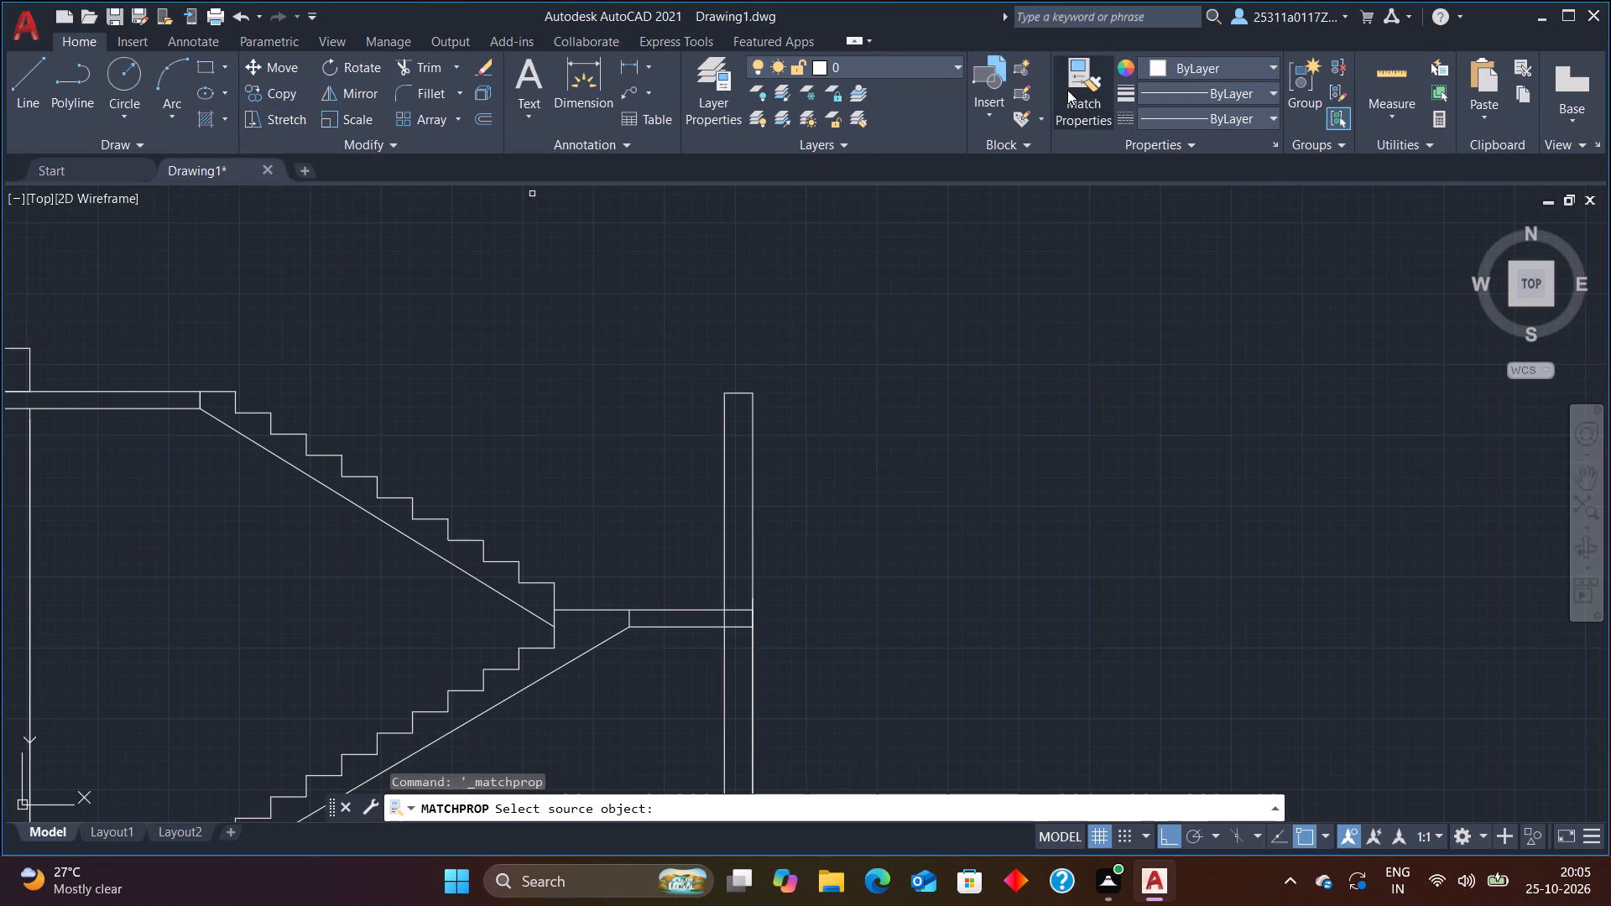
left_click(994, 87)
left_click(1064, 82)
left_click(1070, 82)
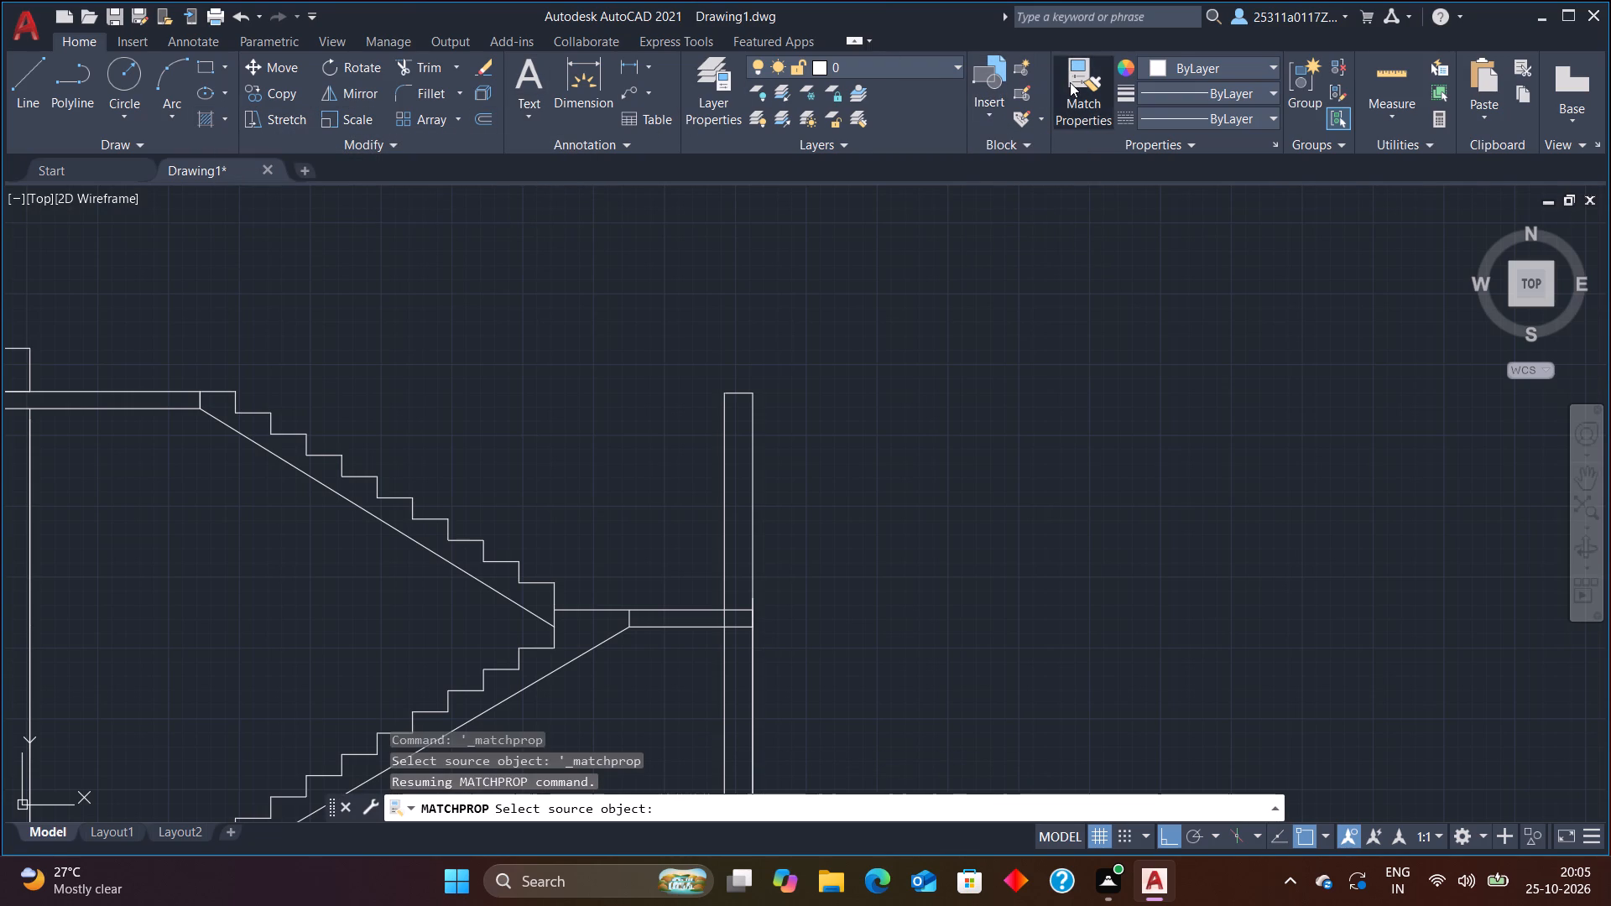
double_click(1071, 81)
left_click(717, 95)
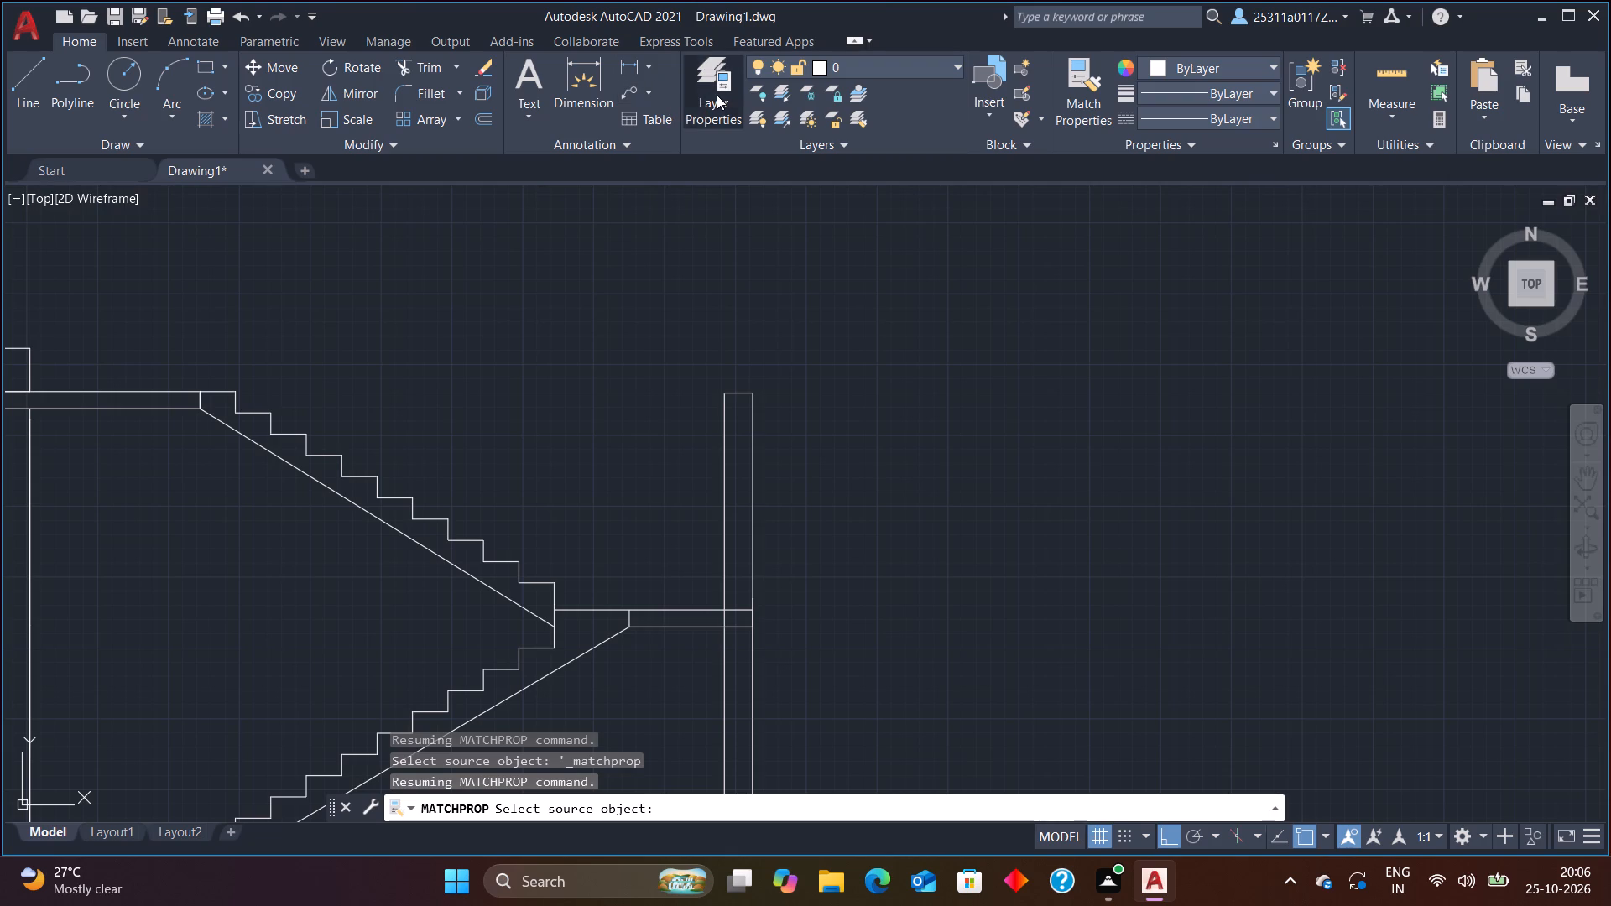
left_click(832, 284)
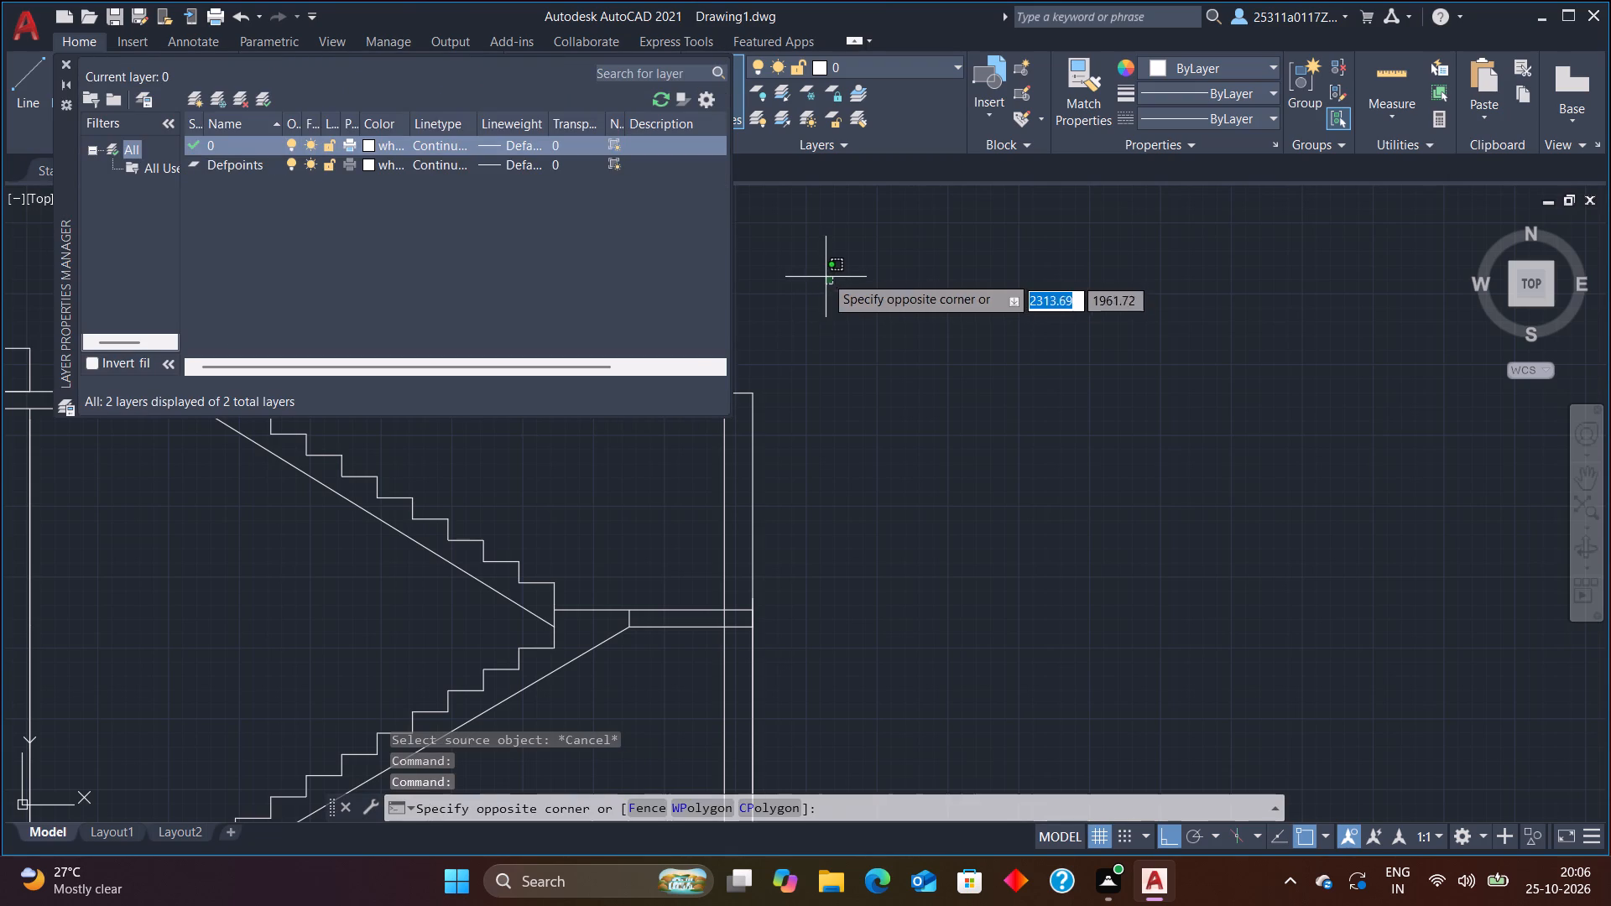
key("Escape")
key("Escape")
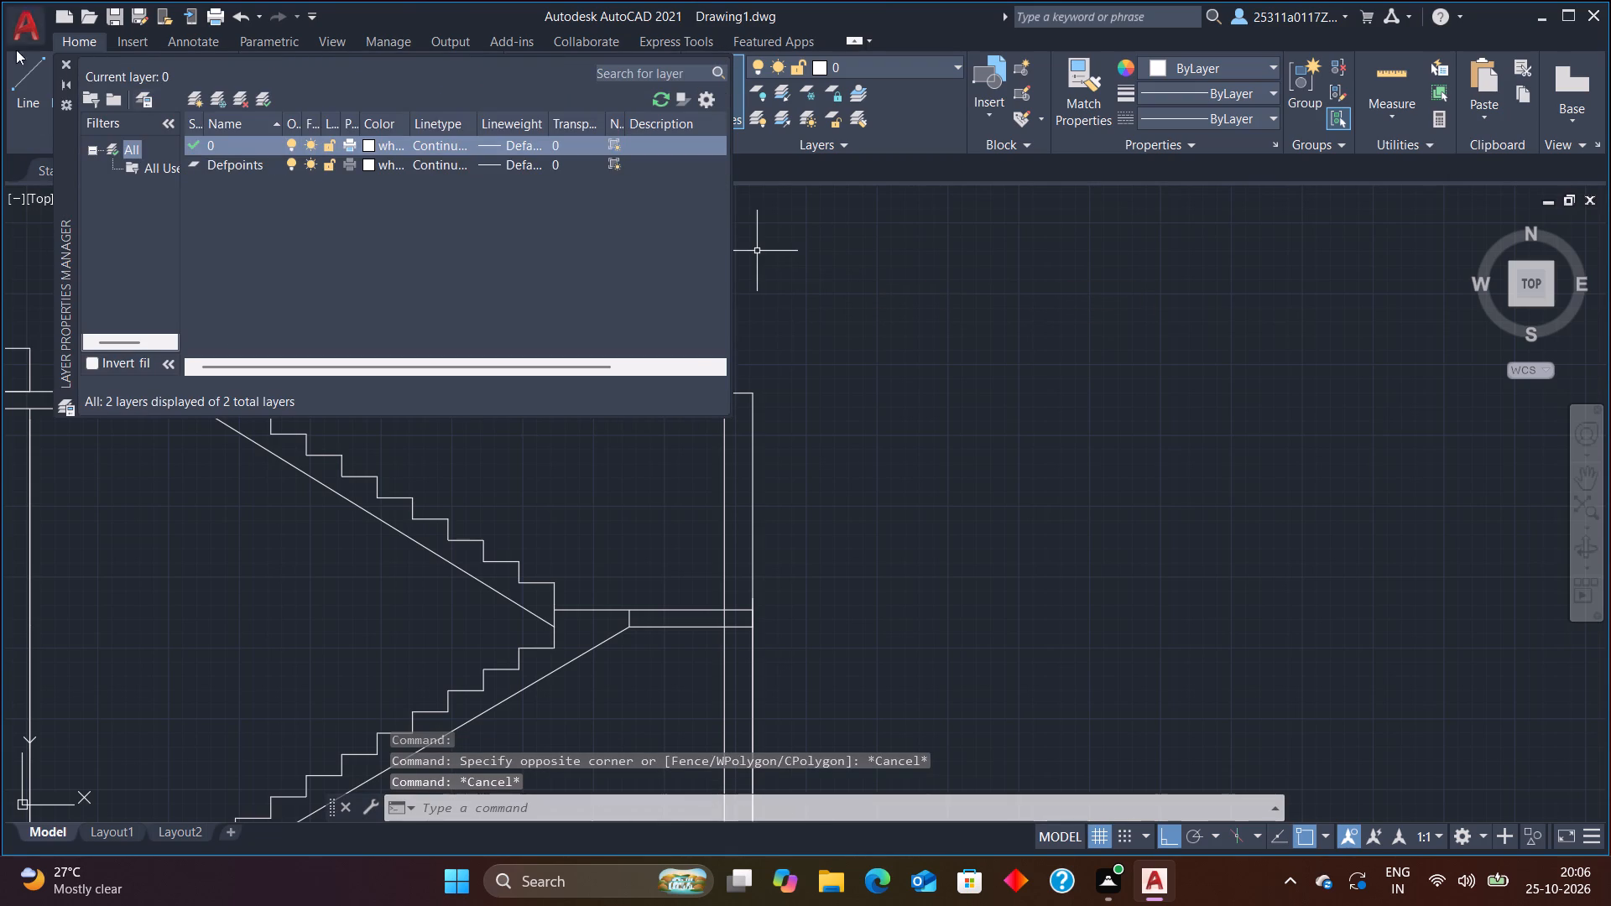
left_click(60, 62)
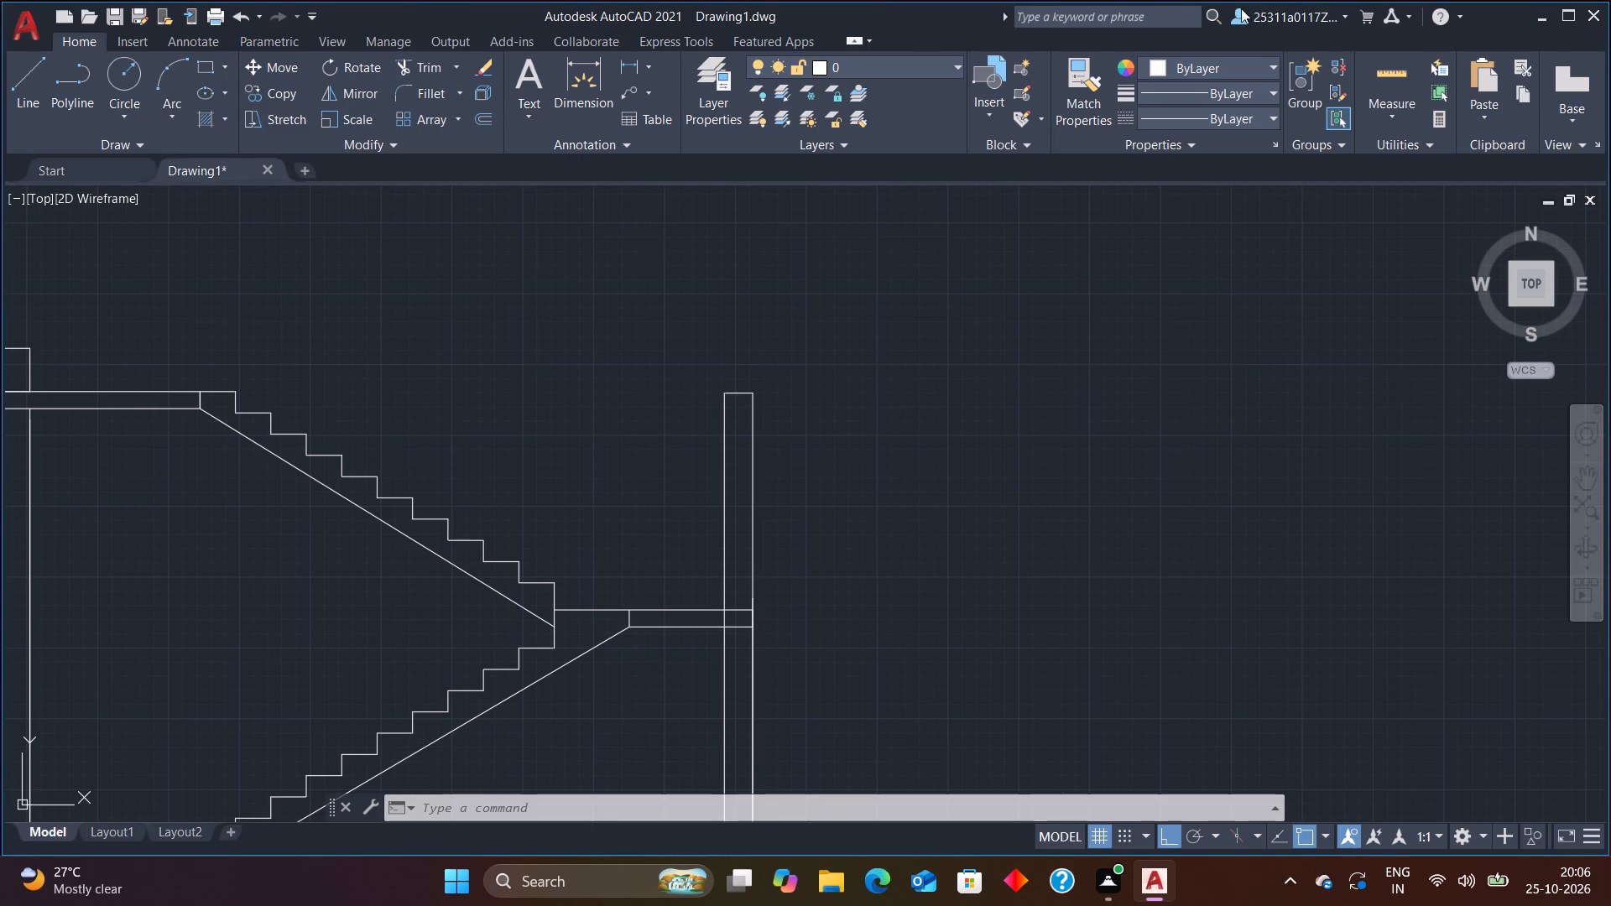
Hatch the landing-side wall above and below the landing slab, and the wall stub above the upper slab, with the ANSI32 pattern.
left_click(205, 117)
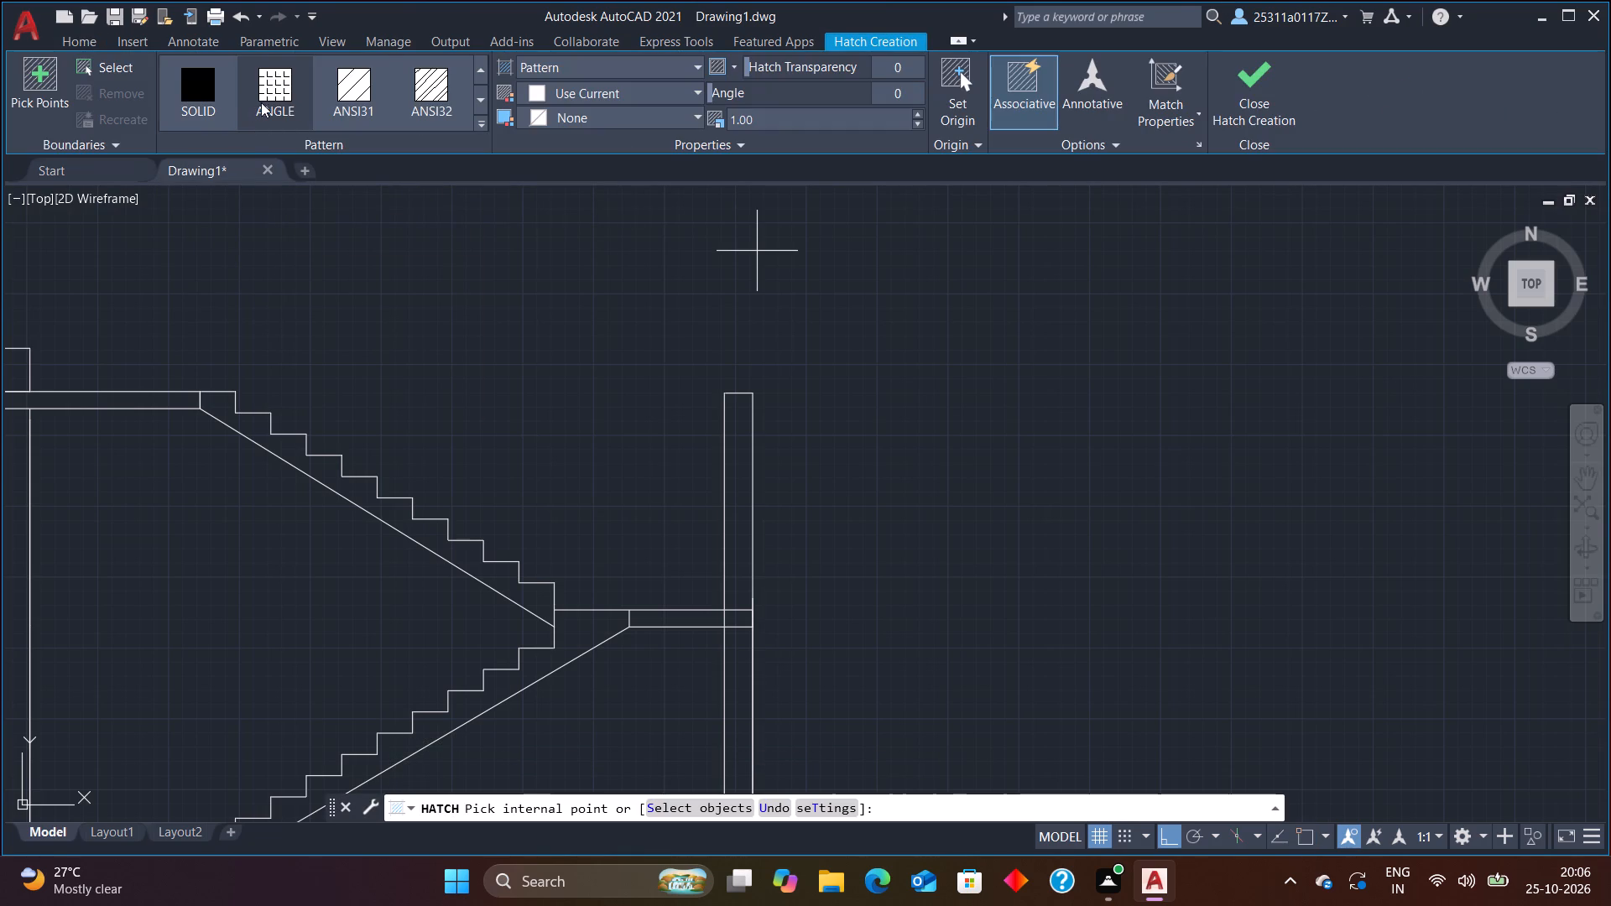
left_click(275, 86)
left_click(275, 86)
left_click(335, 84)
left_click(436, 84)
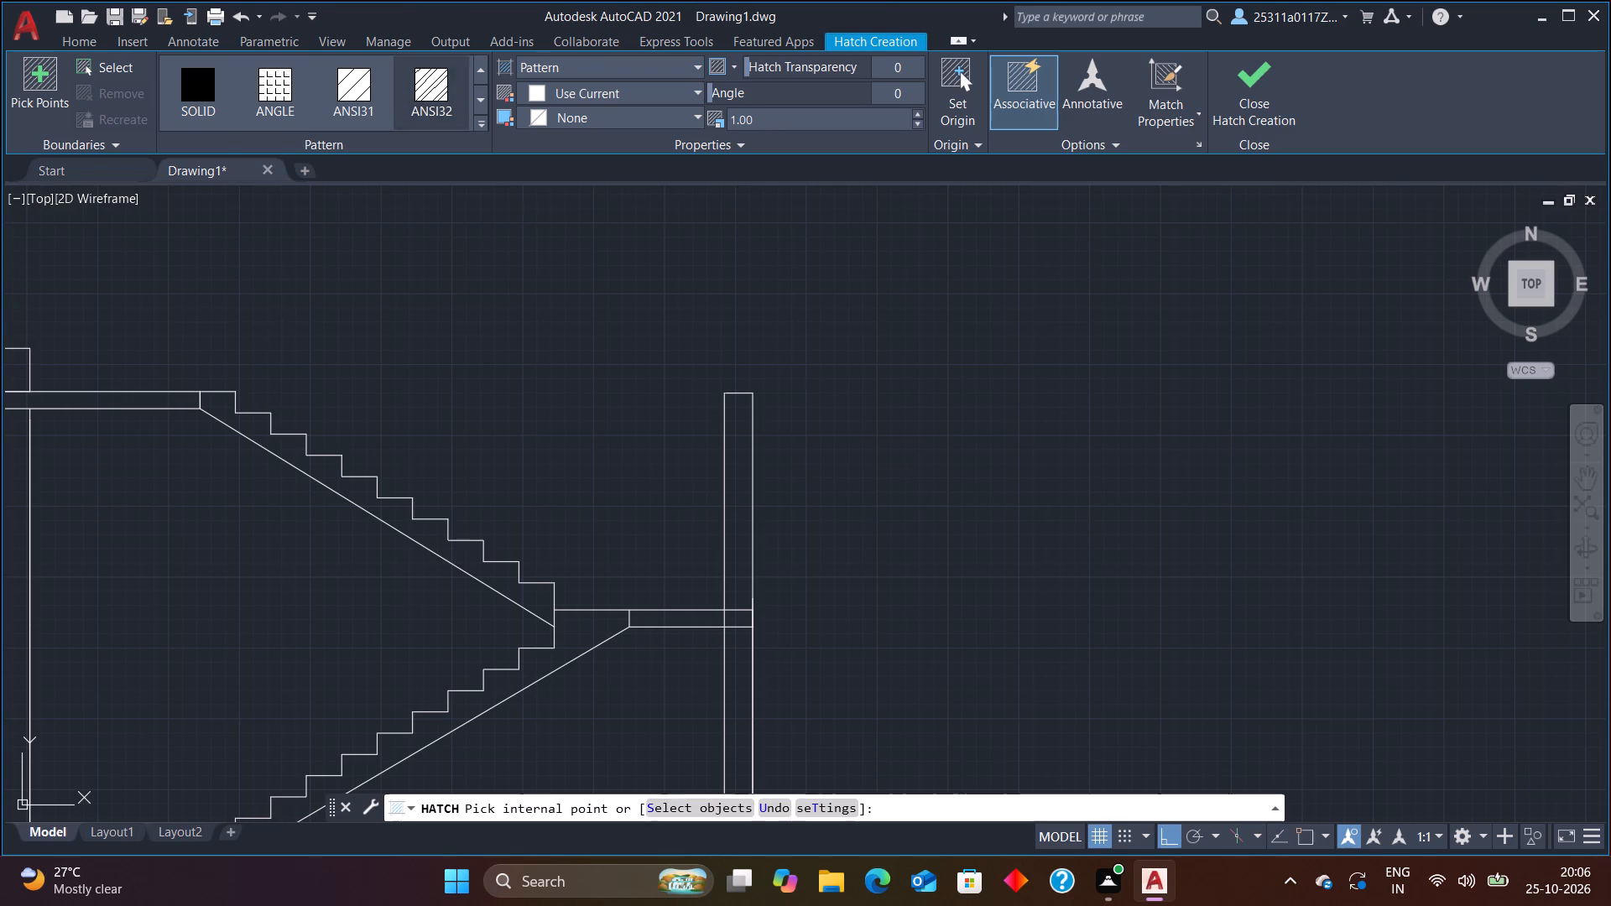
left_click(737, 431)
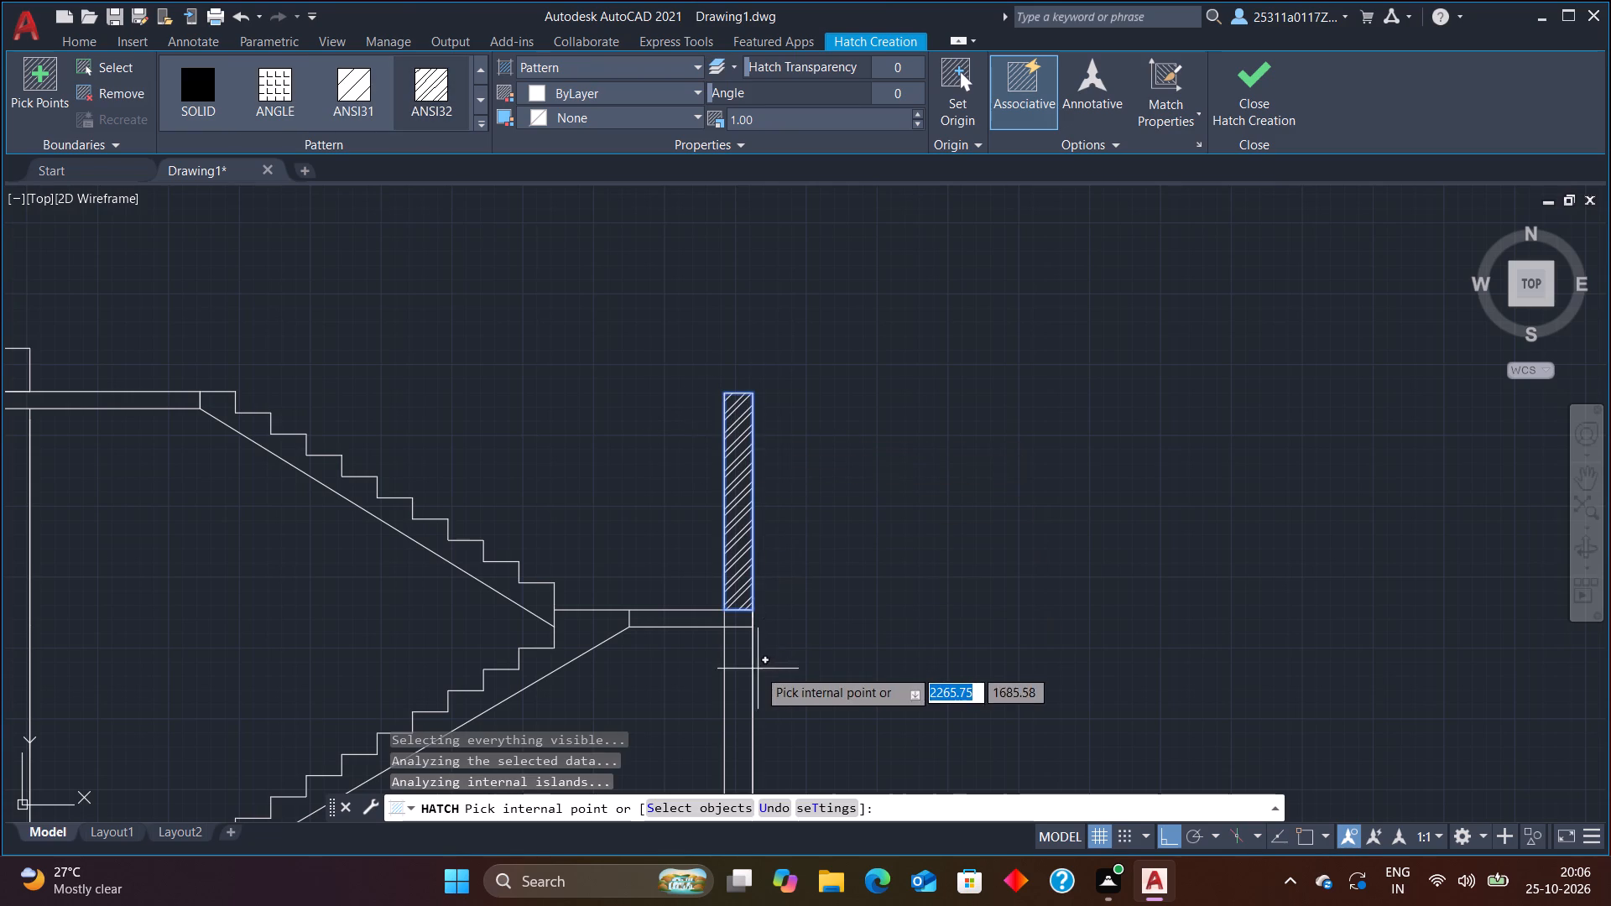
left_click(739, 677)
scroll(739, 677, "down", 4)
scroll(737, 707, "up", 5)
scroll(736, 707, "down", 5)
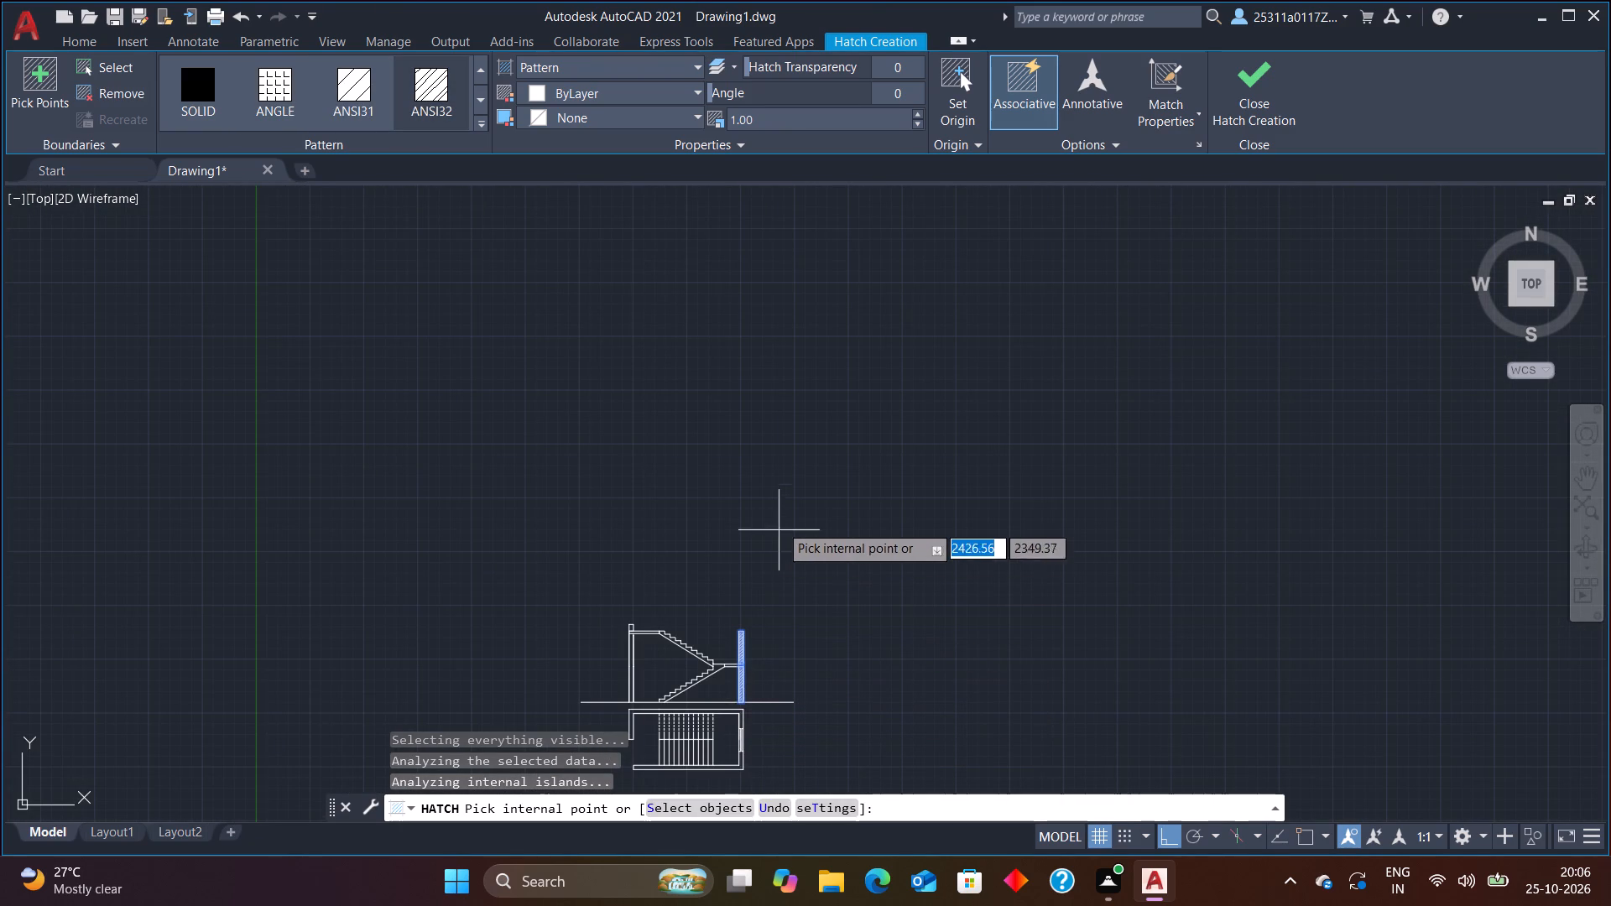
scroll(637, 720, "up", 3)
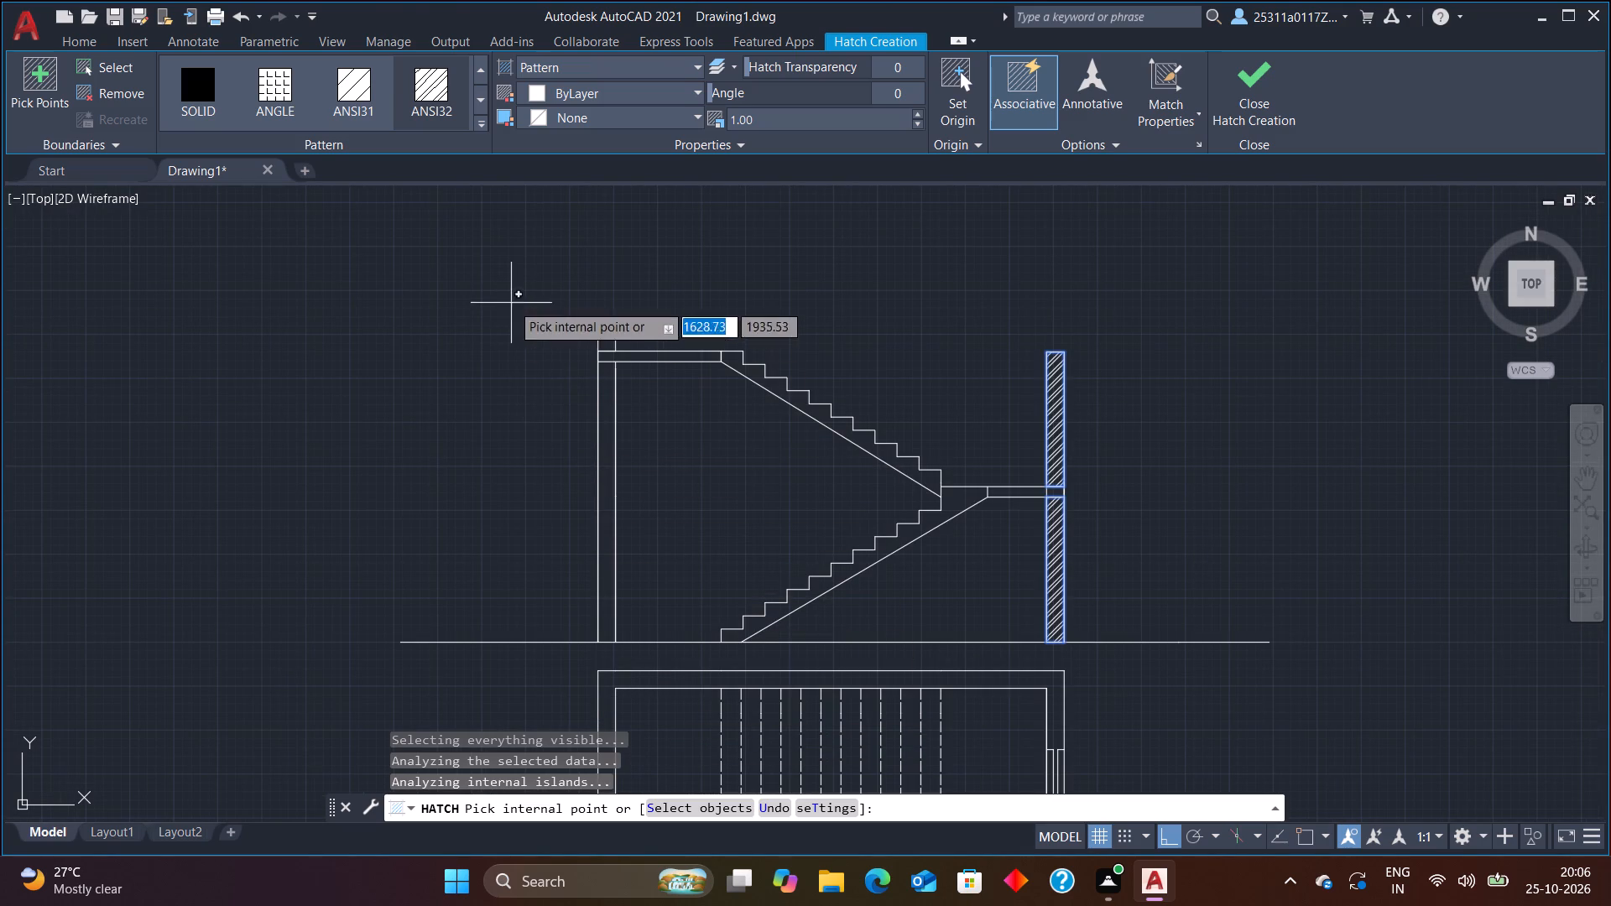
left_click(607, 336)
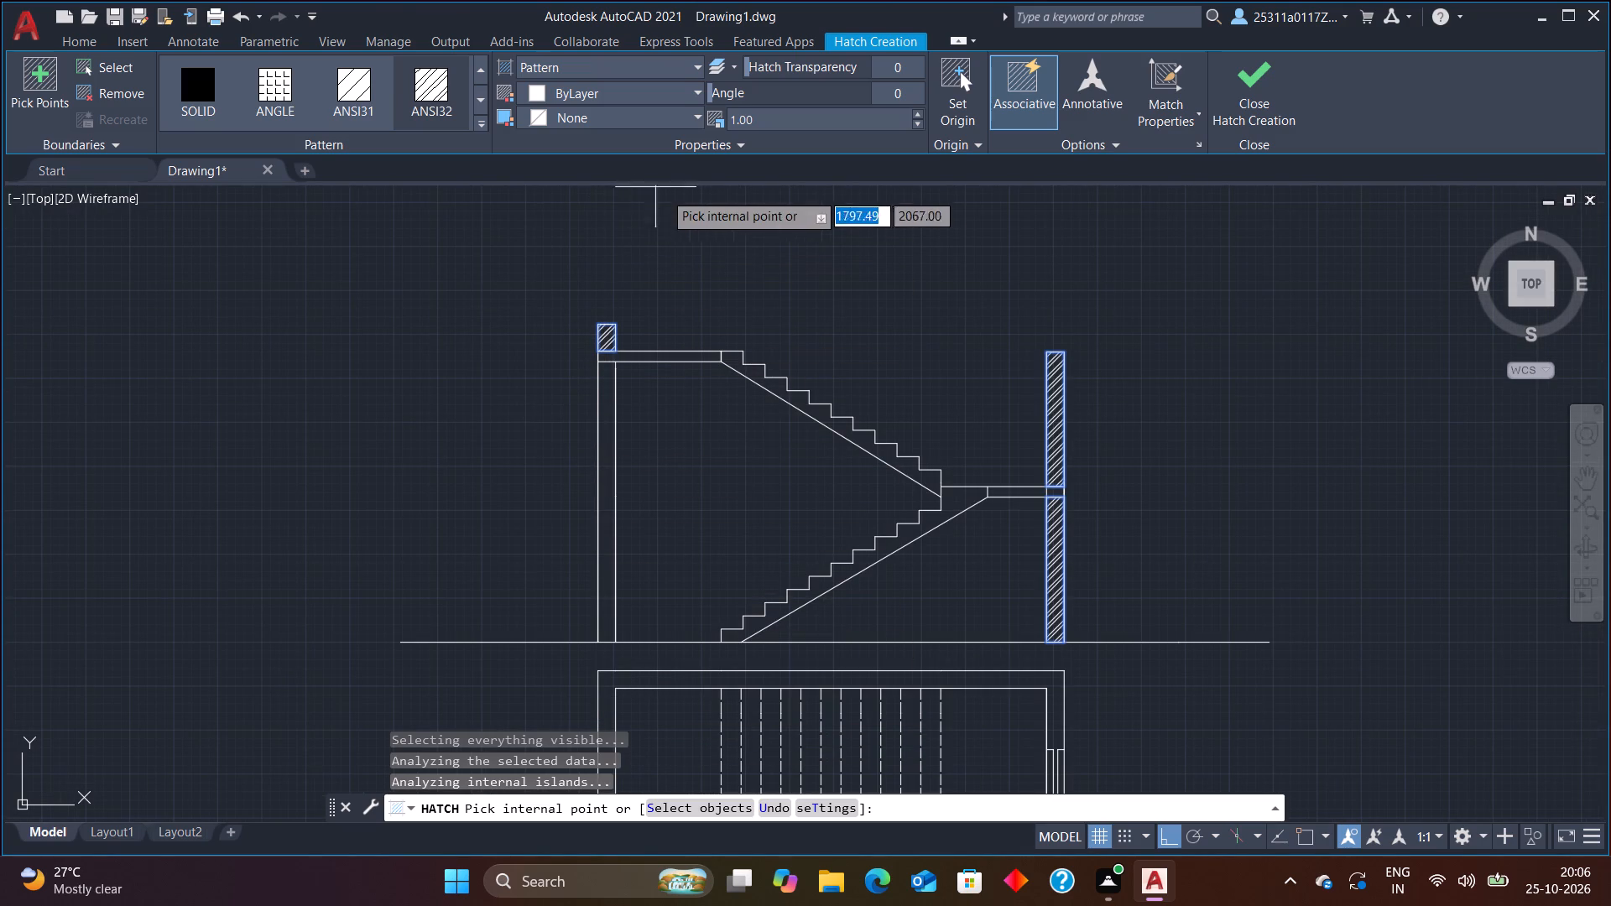
key("Escape")
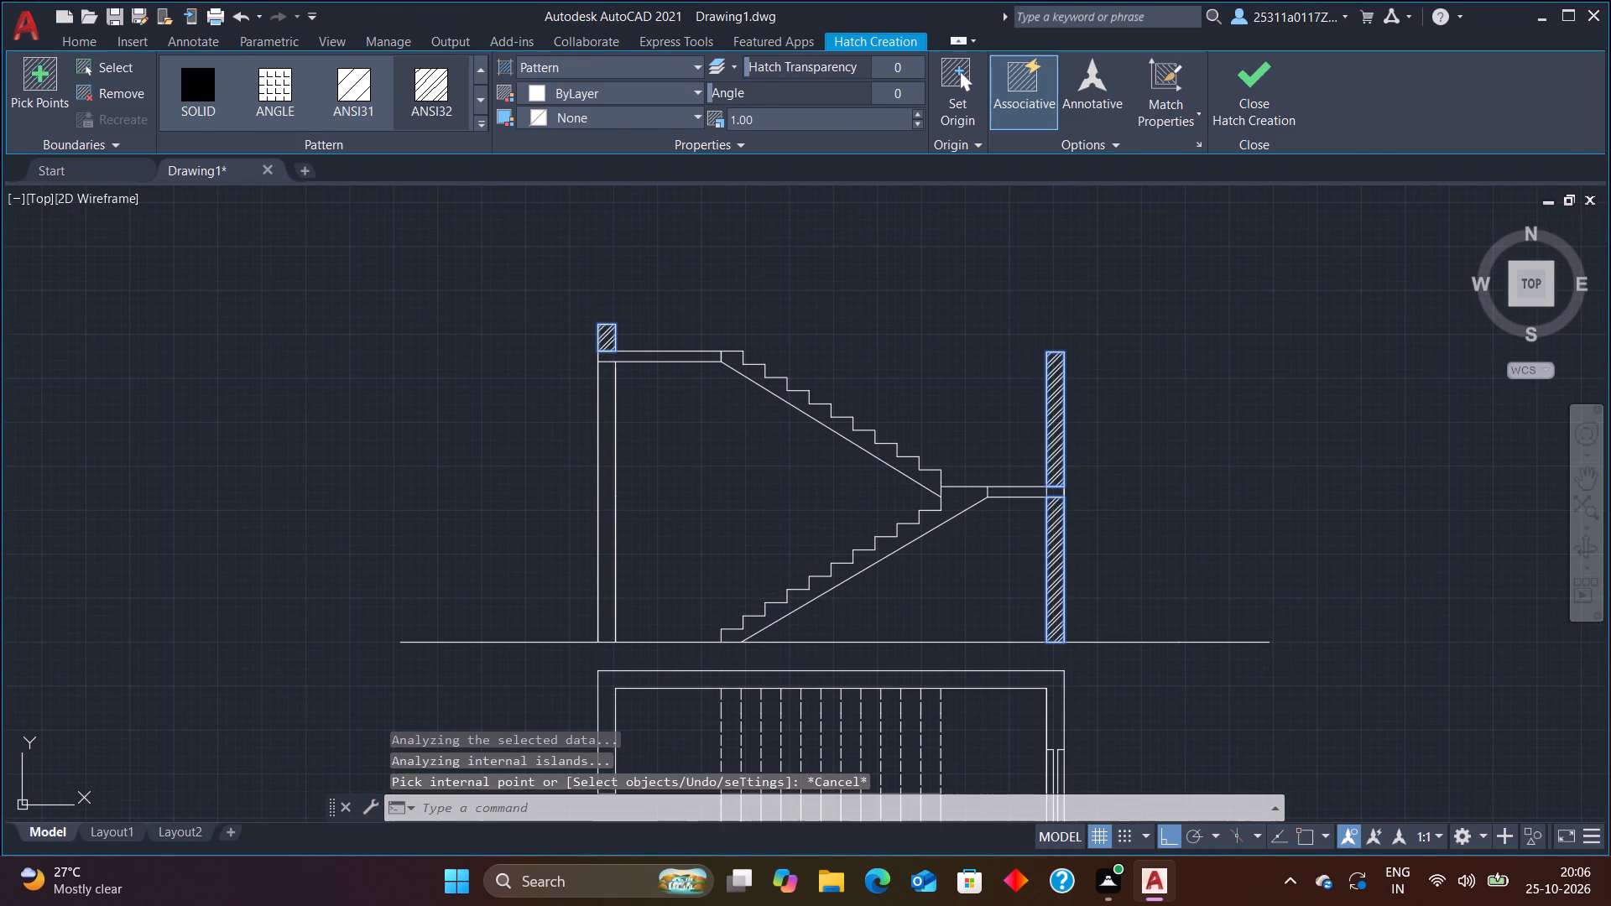
scroll(725, 206, "up", 2)
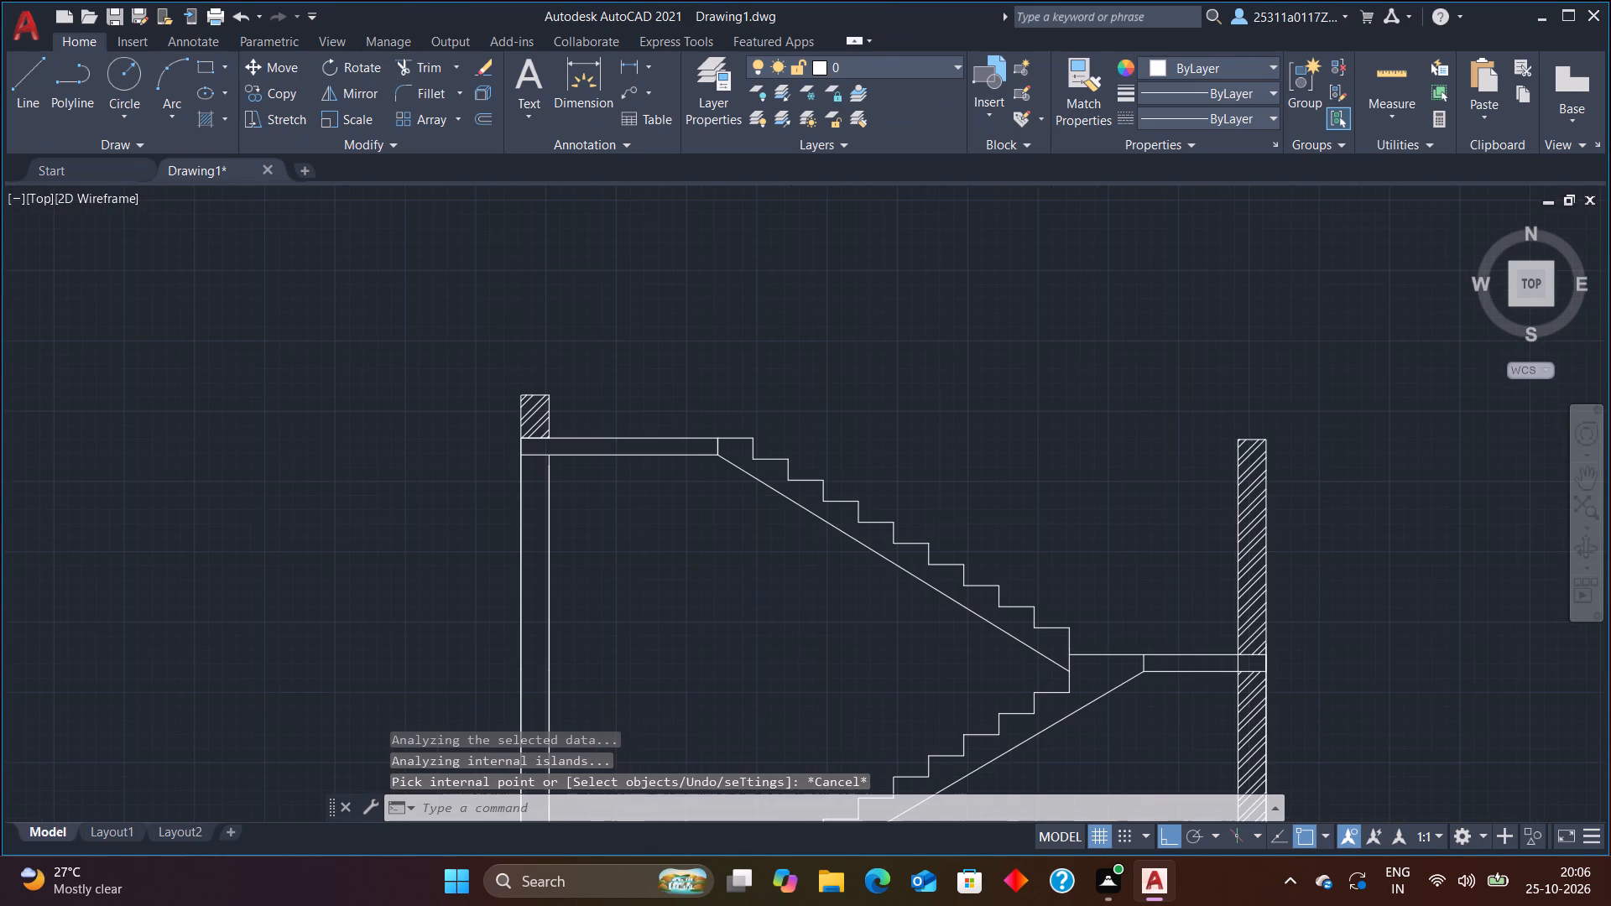
Draw a horizontal guide line about 528 long from the wall stub's top inner corner past the landing-side wall.
scroll(725, 206, "down", 3)
scroll(836, 285, "up", 2)
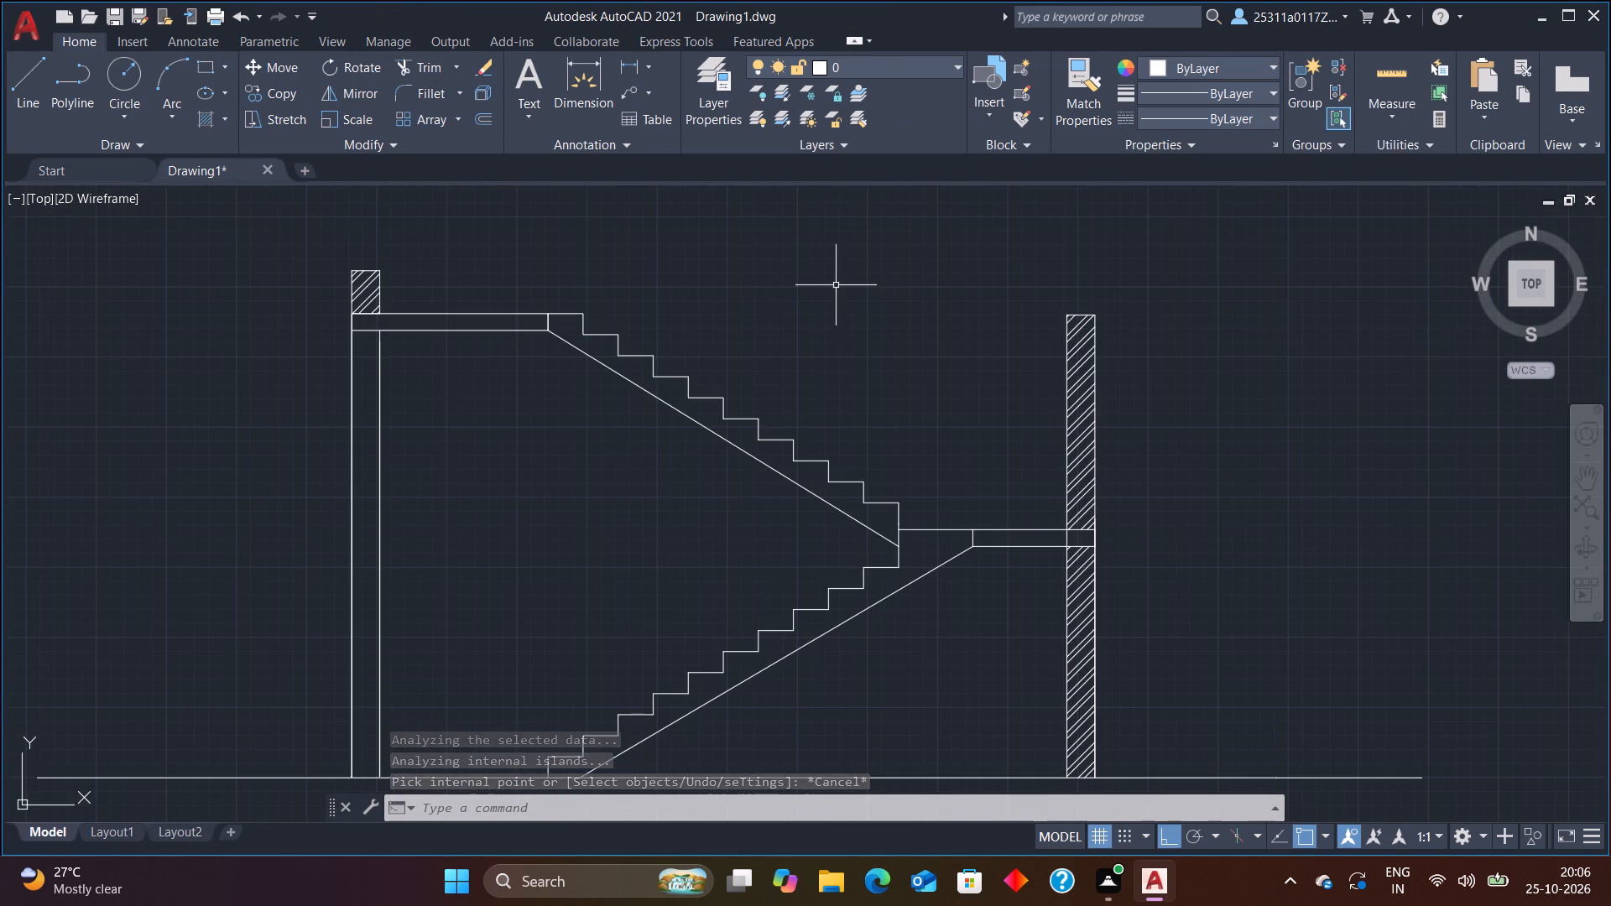
left_click(20, 96)
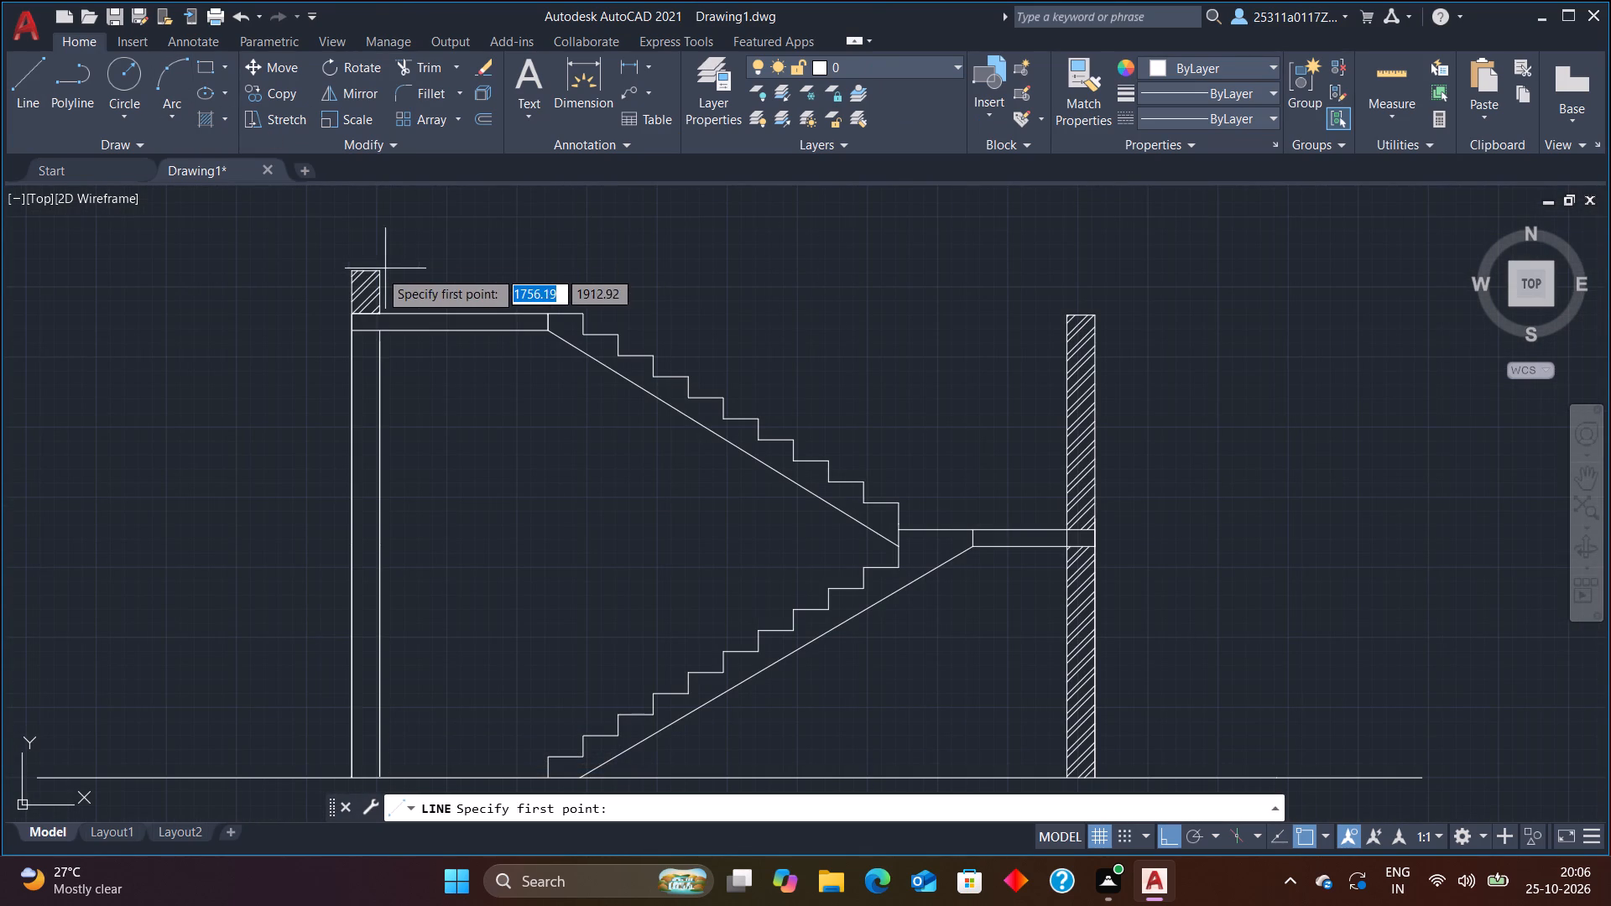
left_click(379, 269)
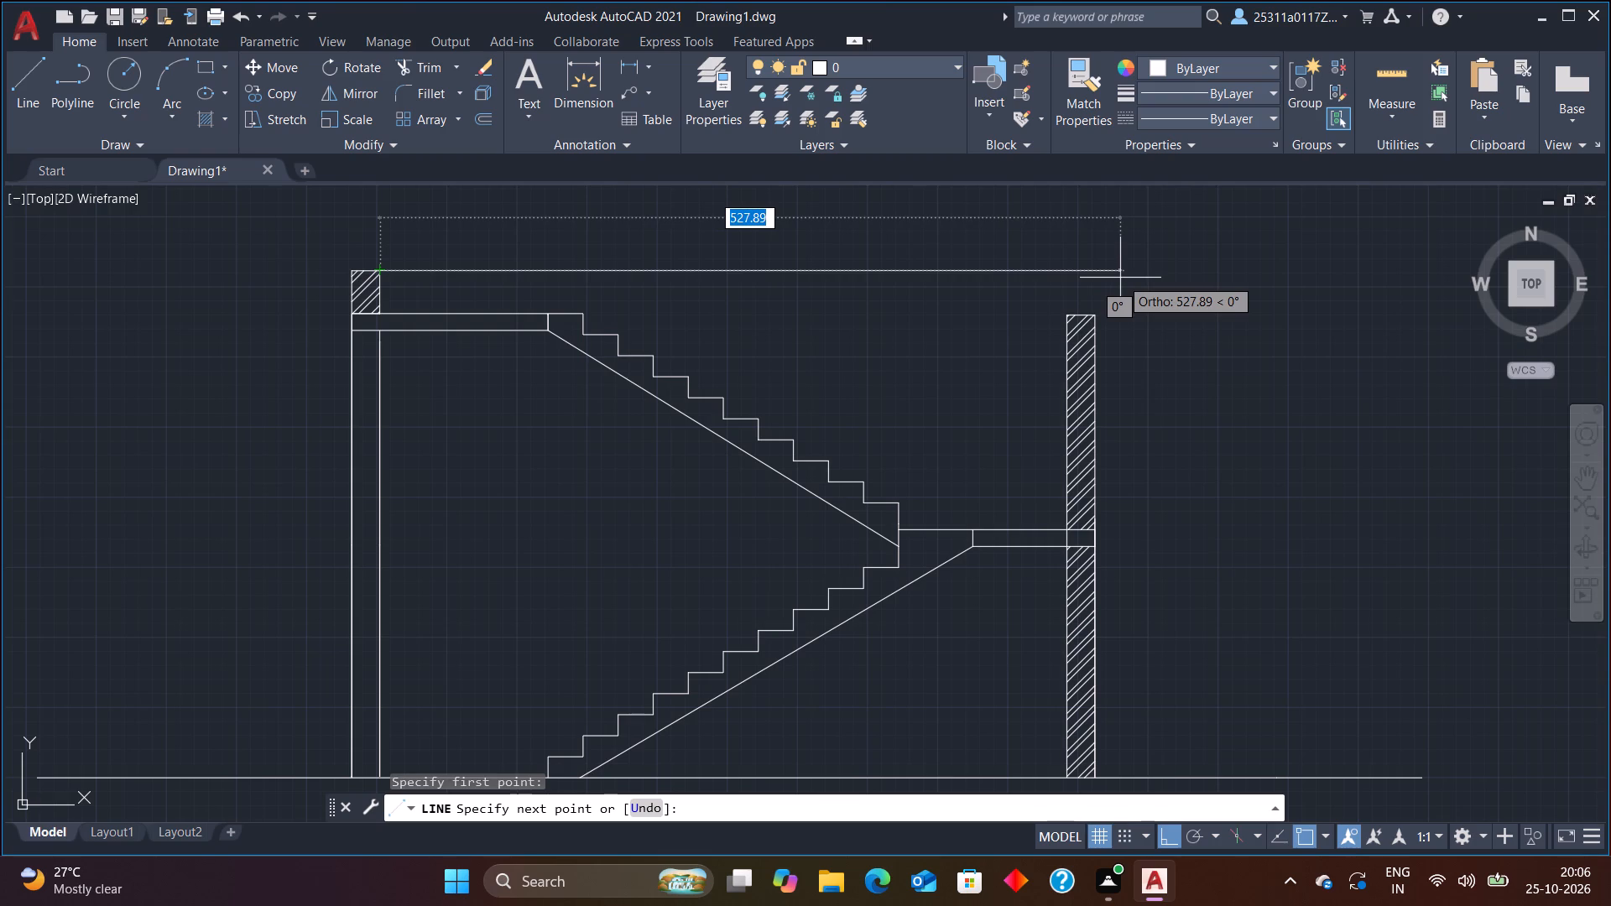
left_click(1120, 278)
key("Escape")
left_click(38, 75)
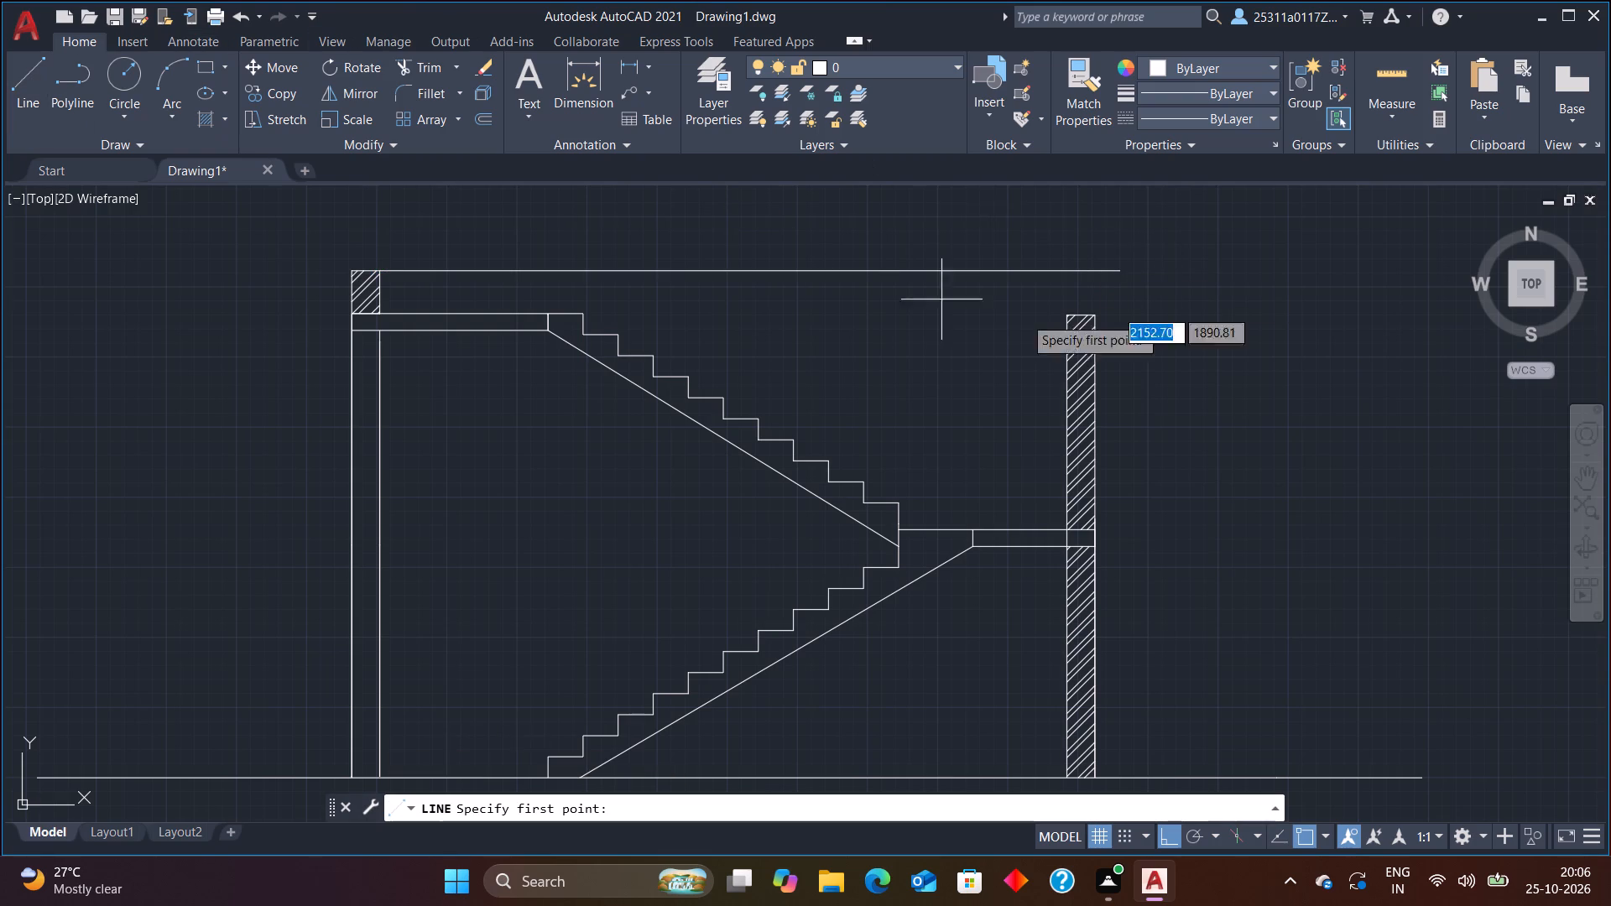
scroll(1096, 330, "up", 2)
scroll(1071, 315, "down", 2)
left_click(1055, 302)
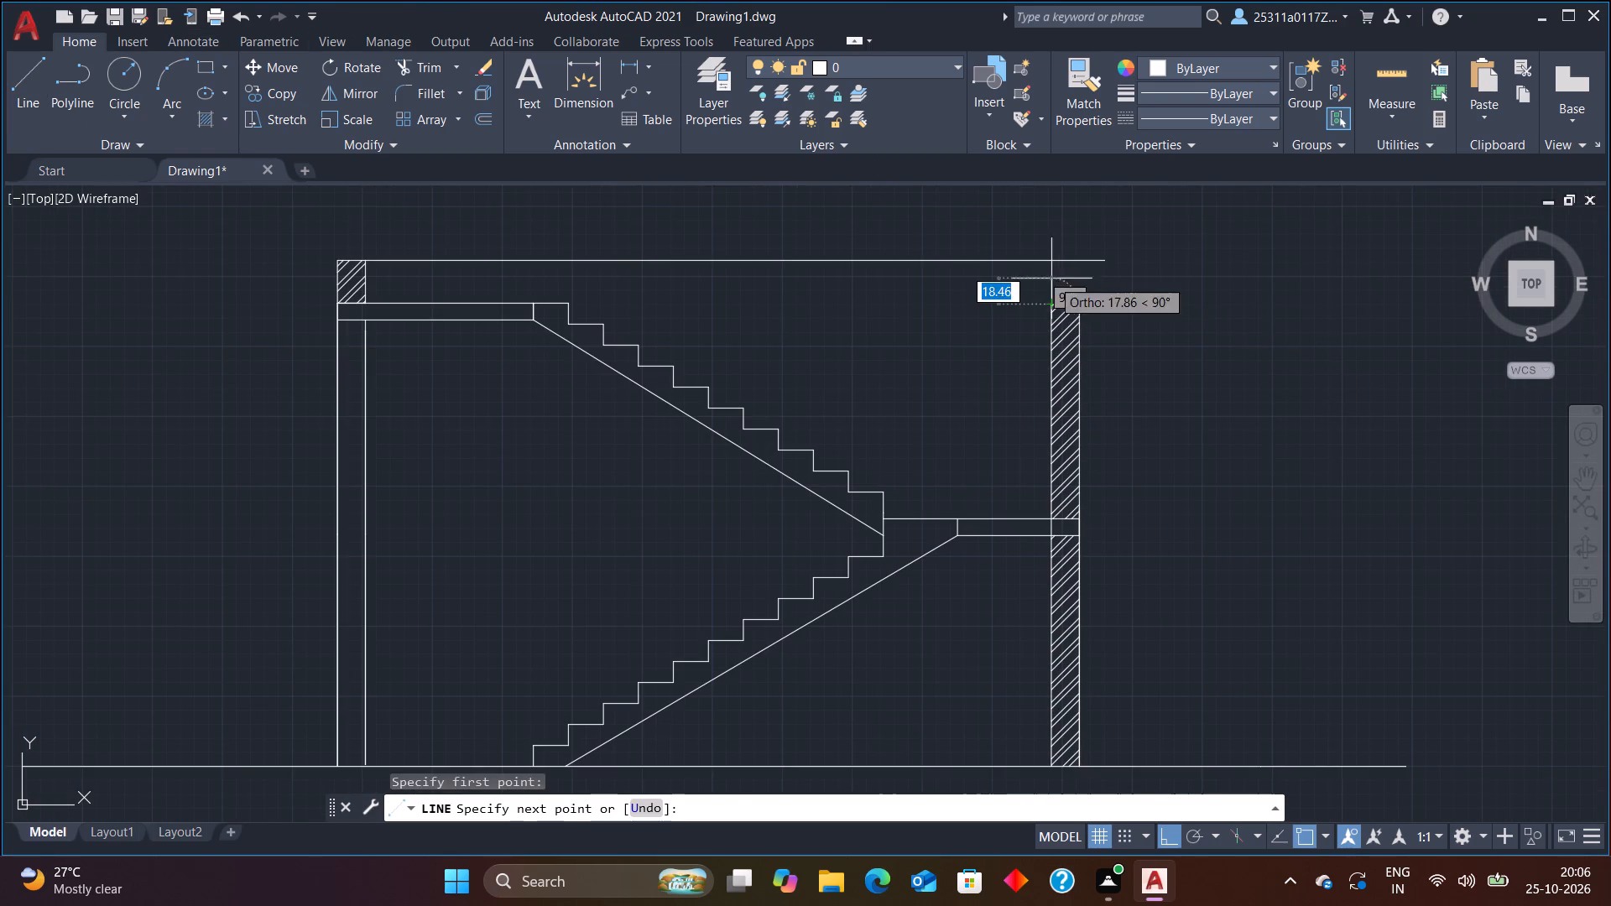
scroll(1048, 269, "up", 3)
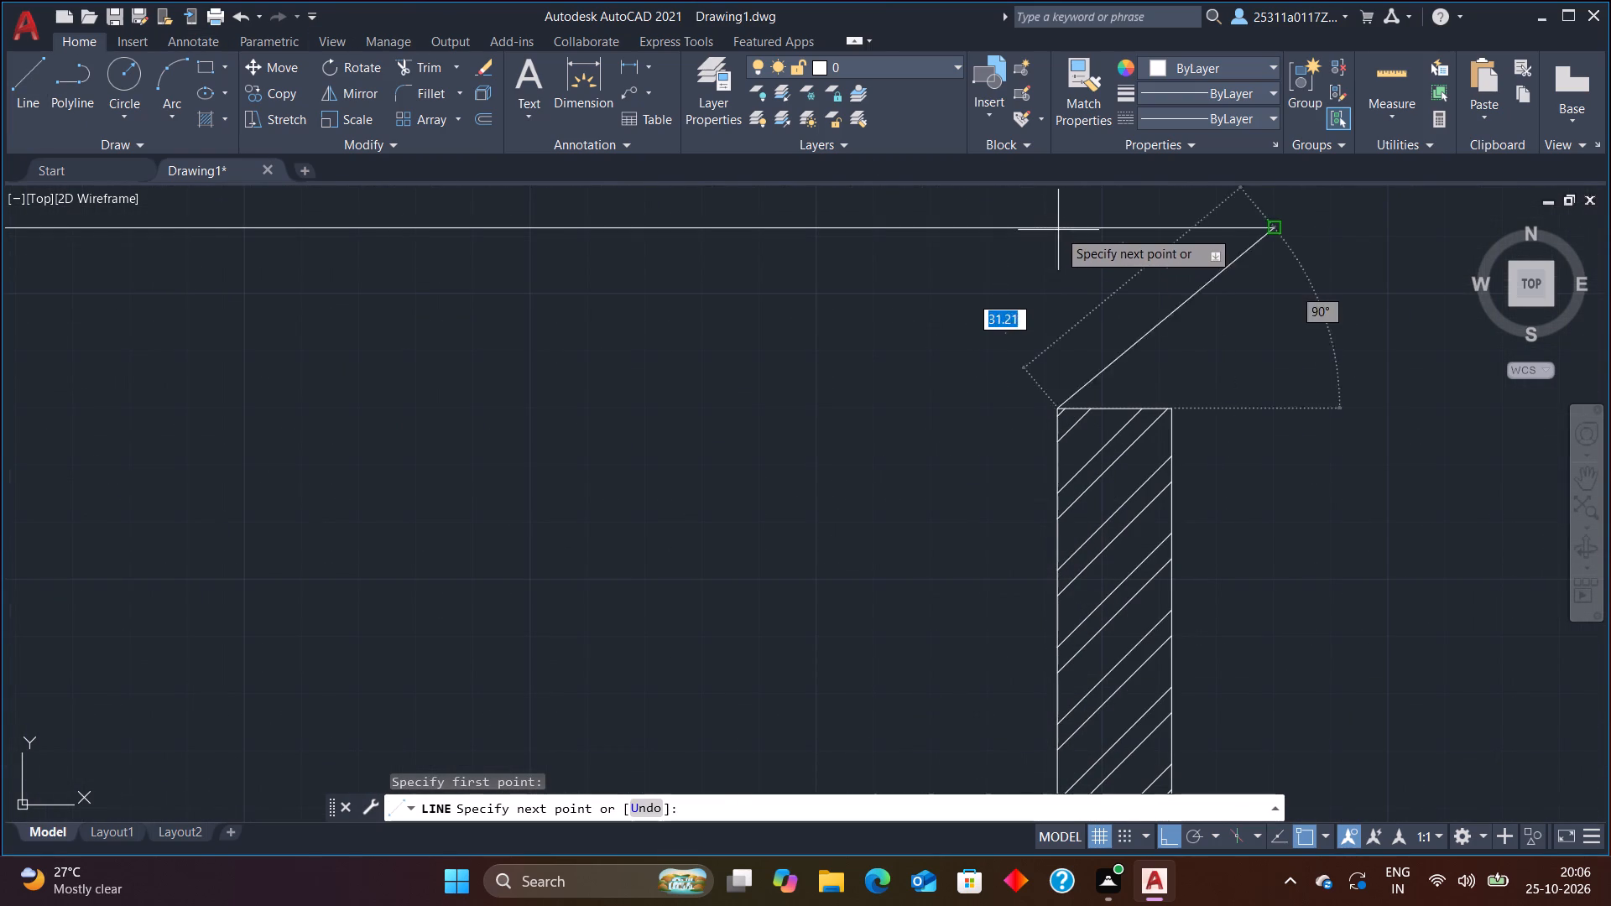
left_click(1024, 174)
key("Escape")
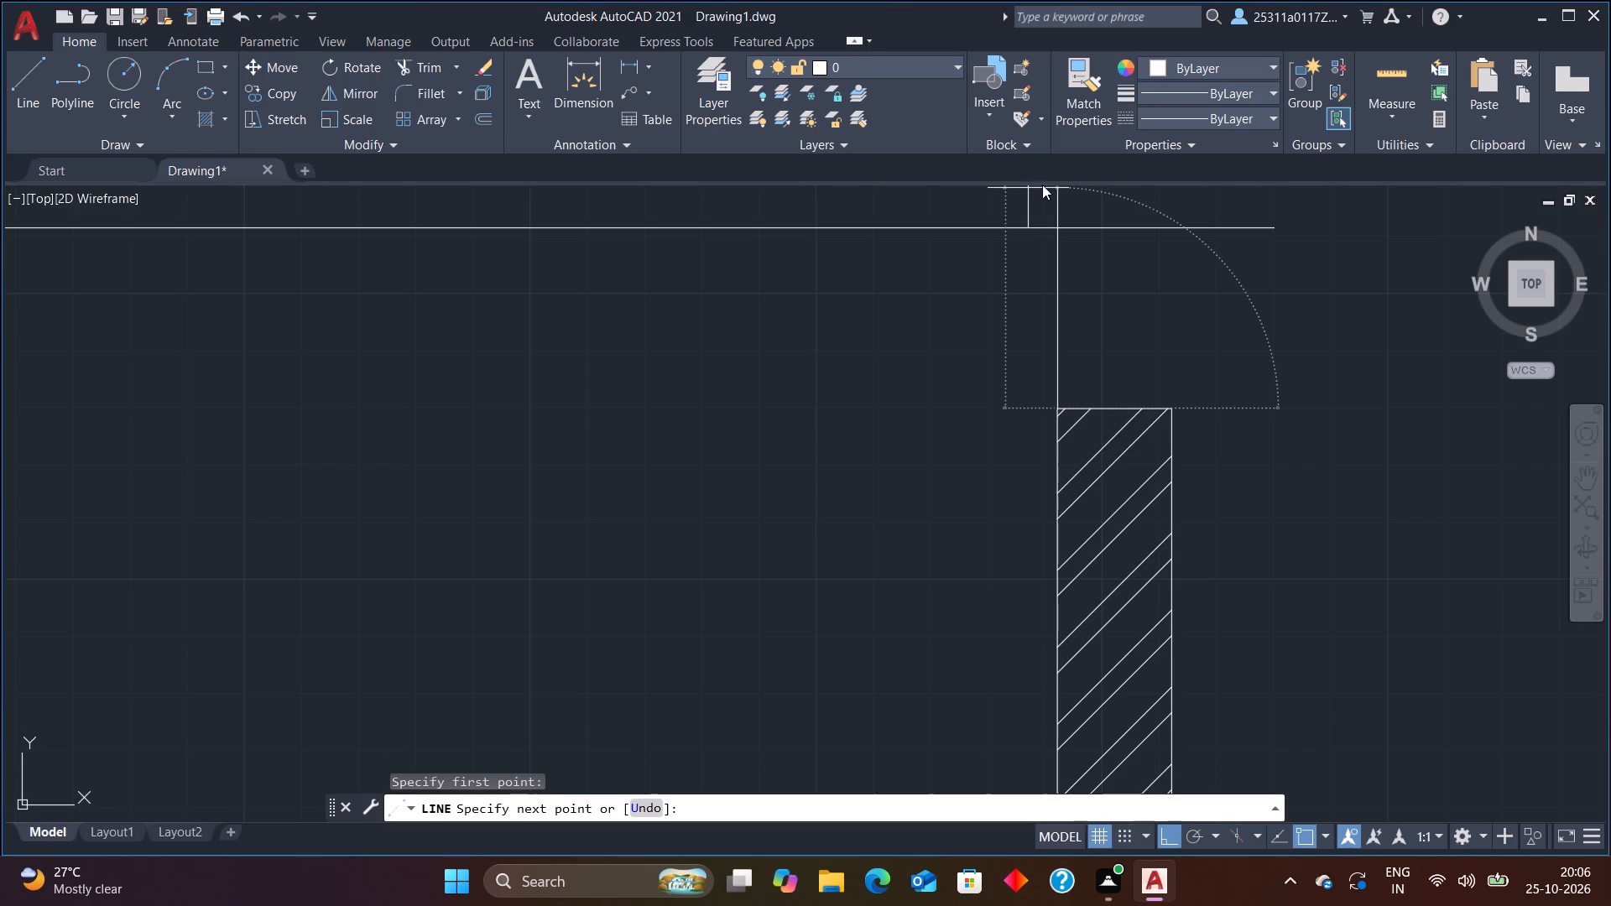
Draw two vertical lines from the landing-side wall's top corners up past the horizontal guide line.
left_click(51, 68)
left_click(26, 91)
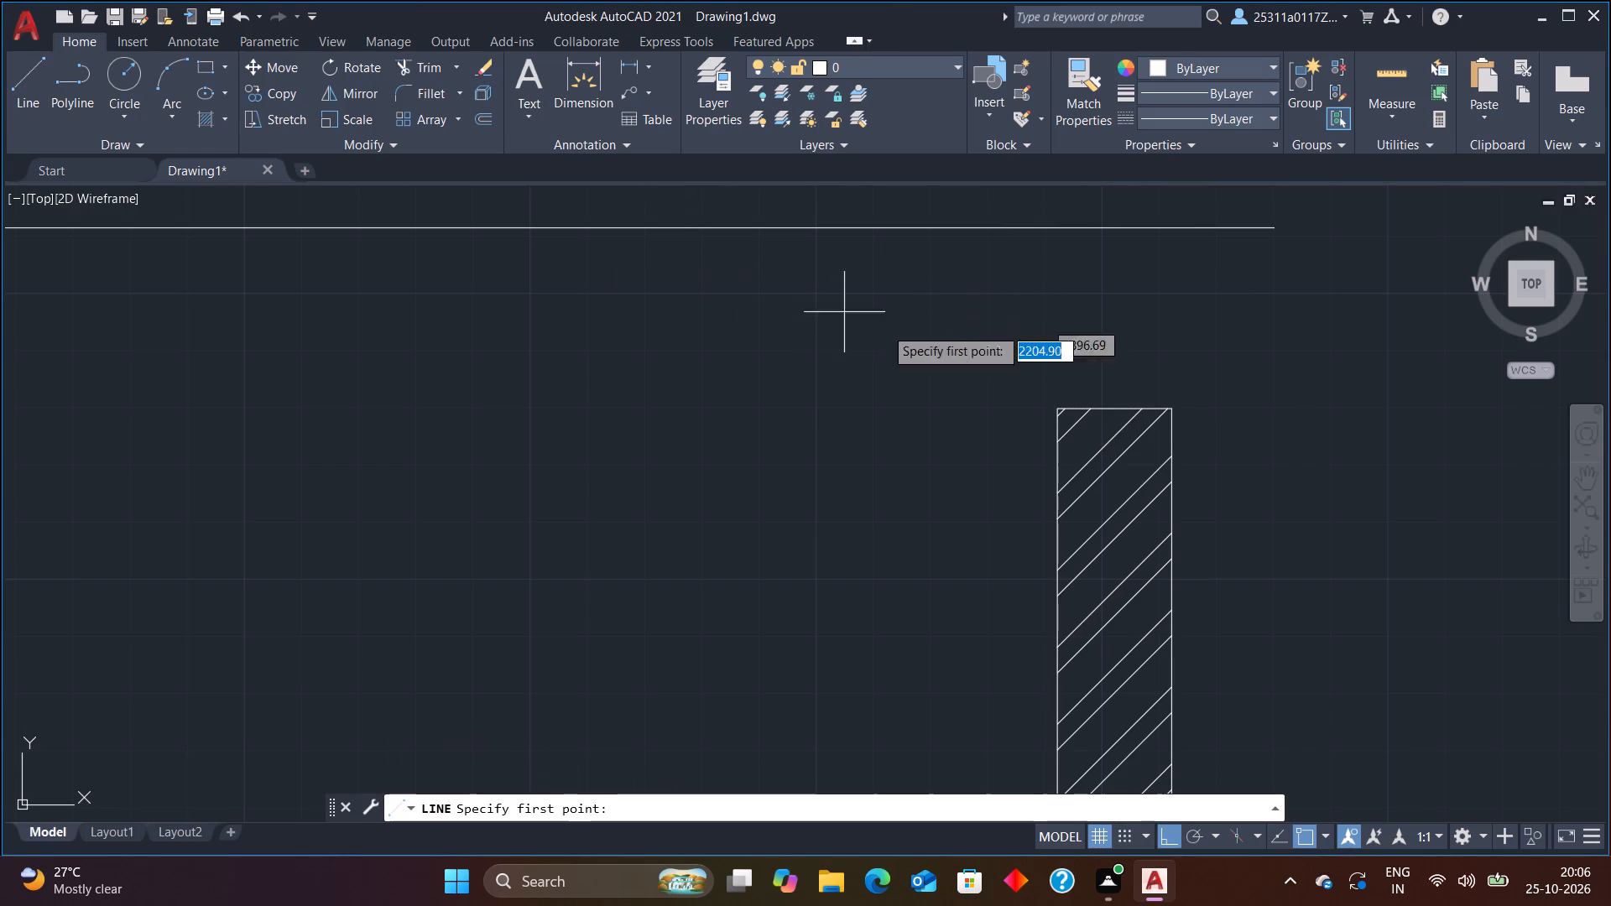
left_click_drag(1058, 412, 1026, 236)
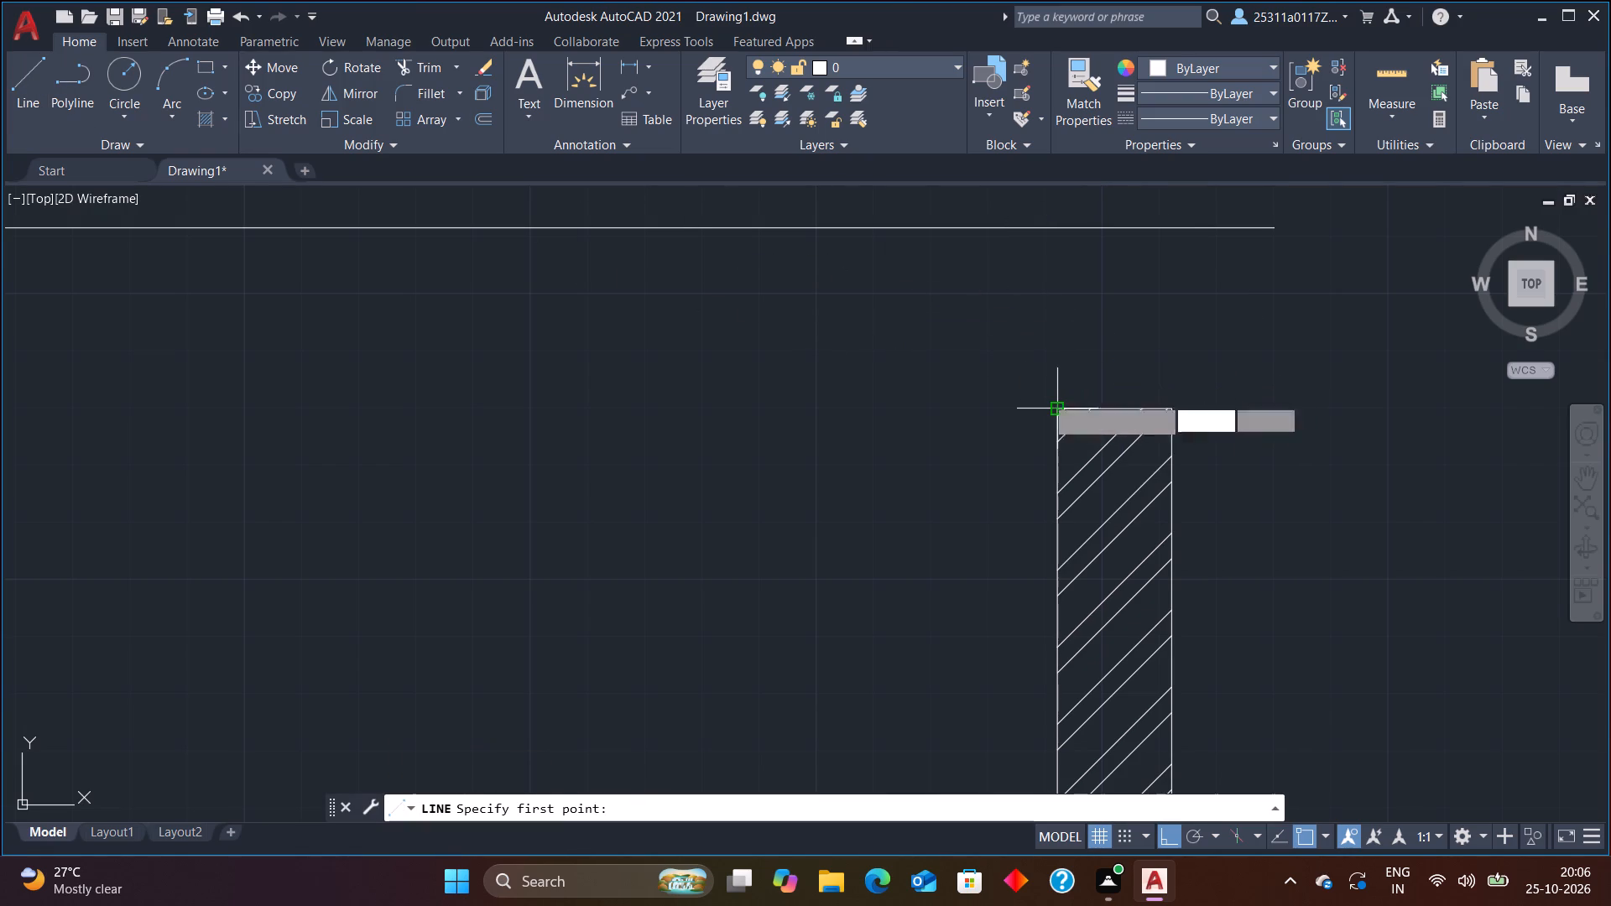
left_click_drag(1026, 236, 1045, 397)
left_click(1014, 201)
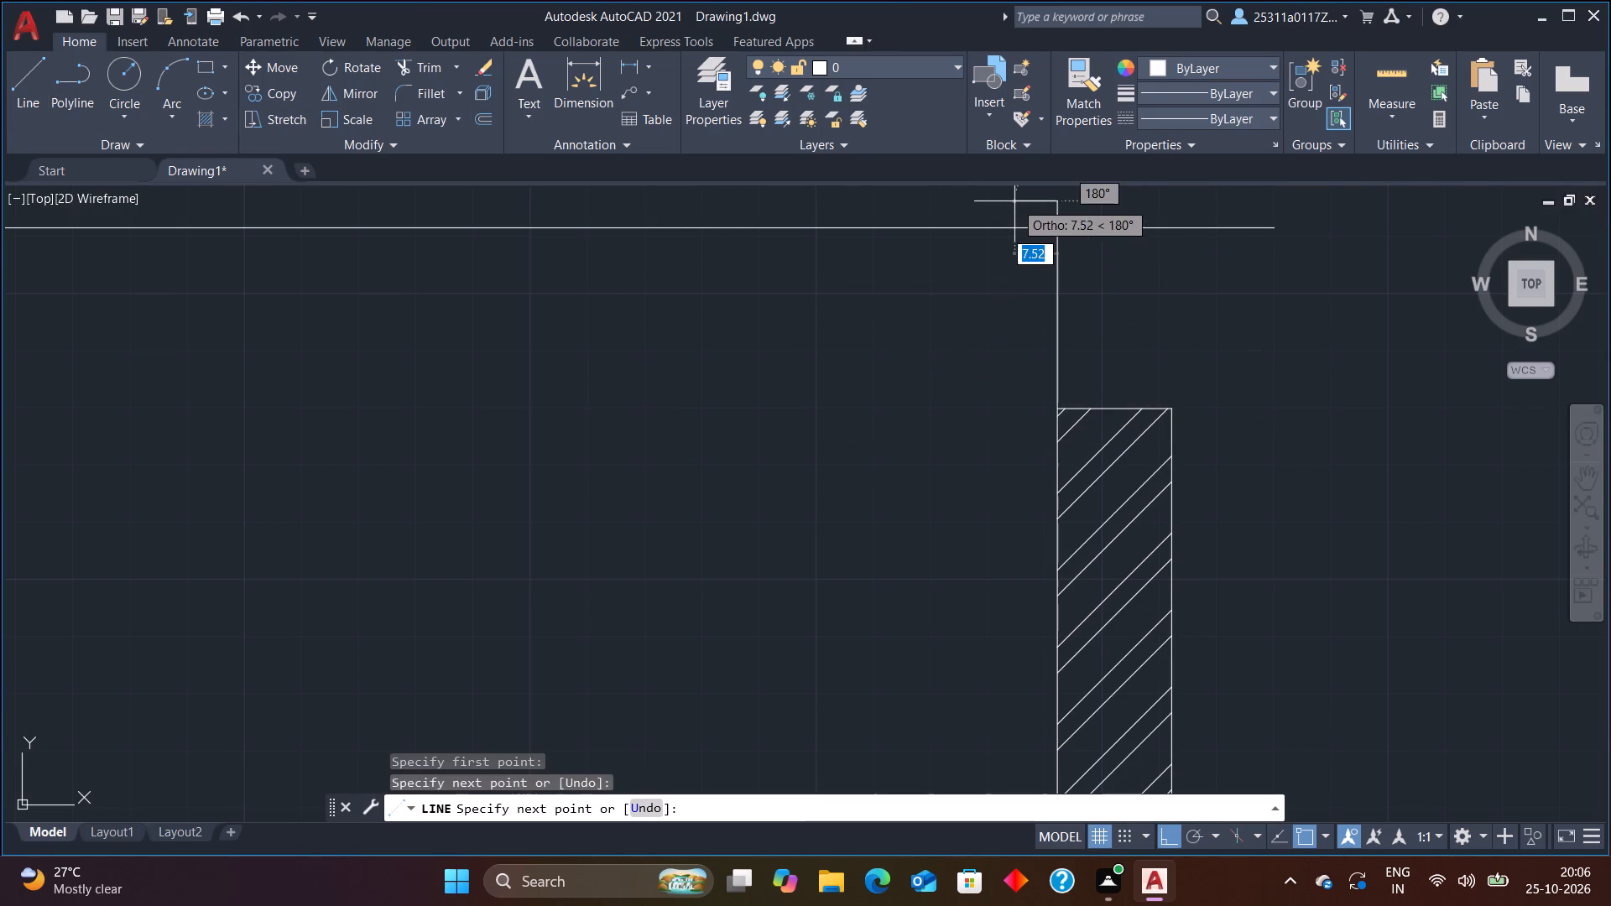
key("Escape")
left_click(25, 82)
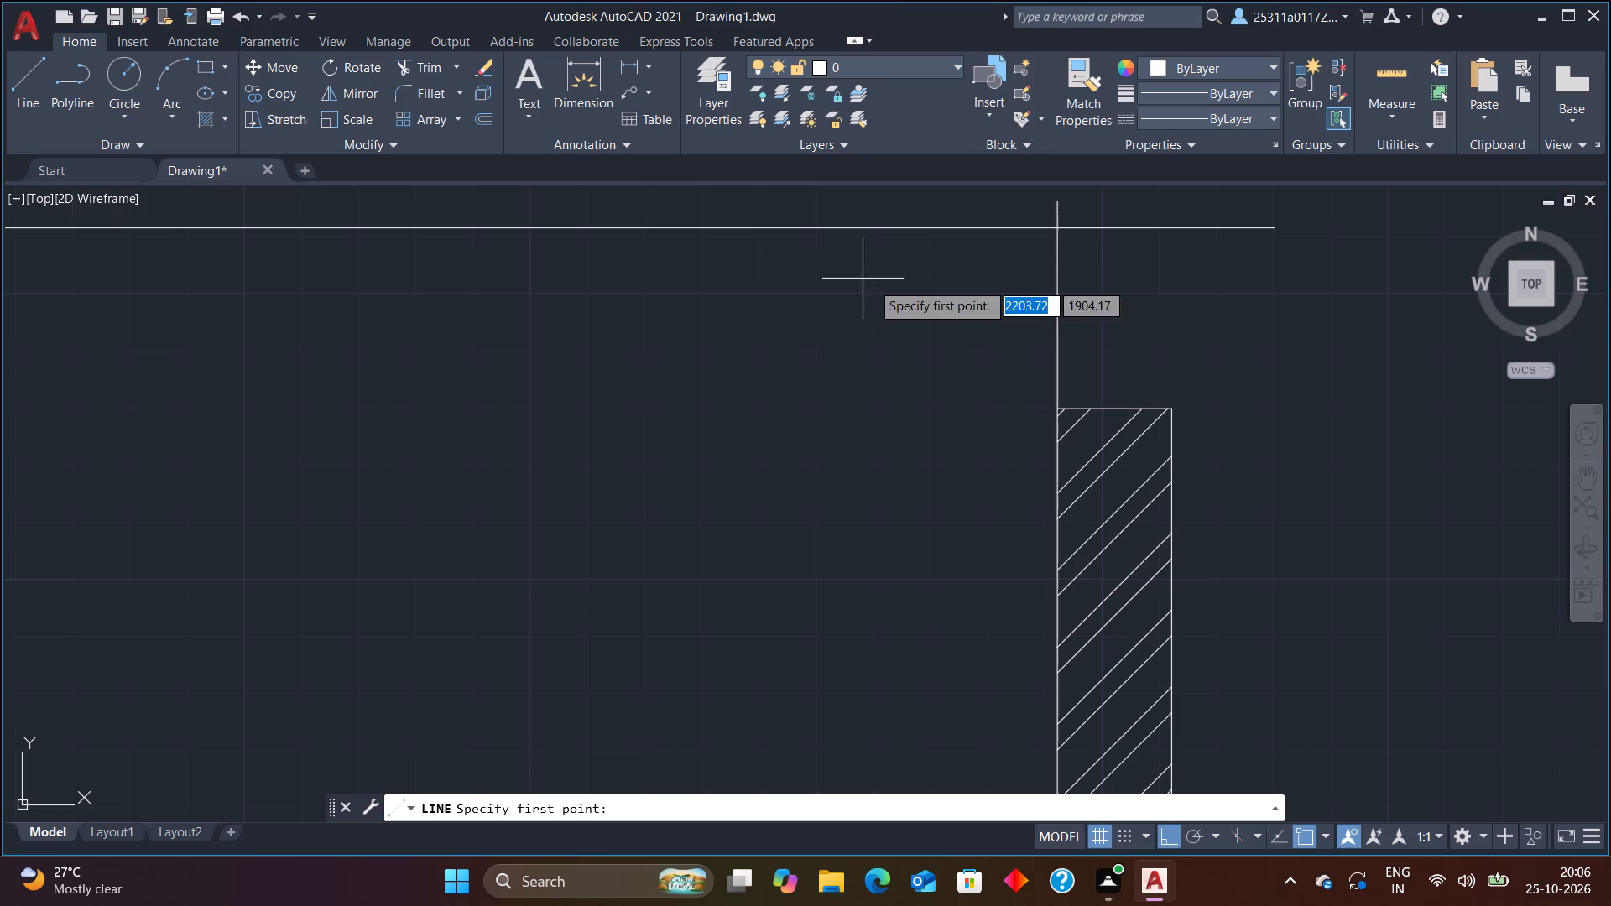
left_click_drag(1167, 409, 1151, 375)
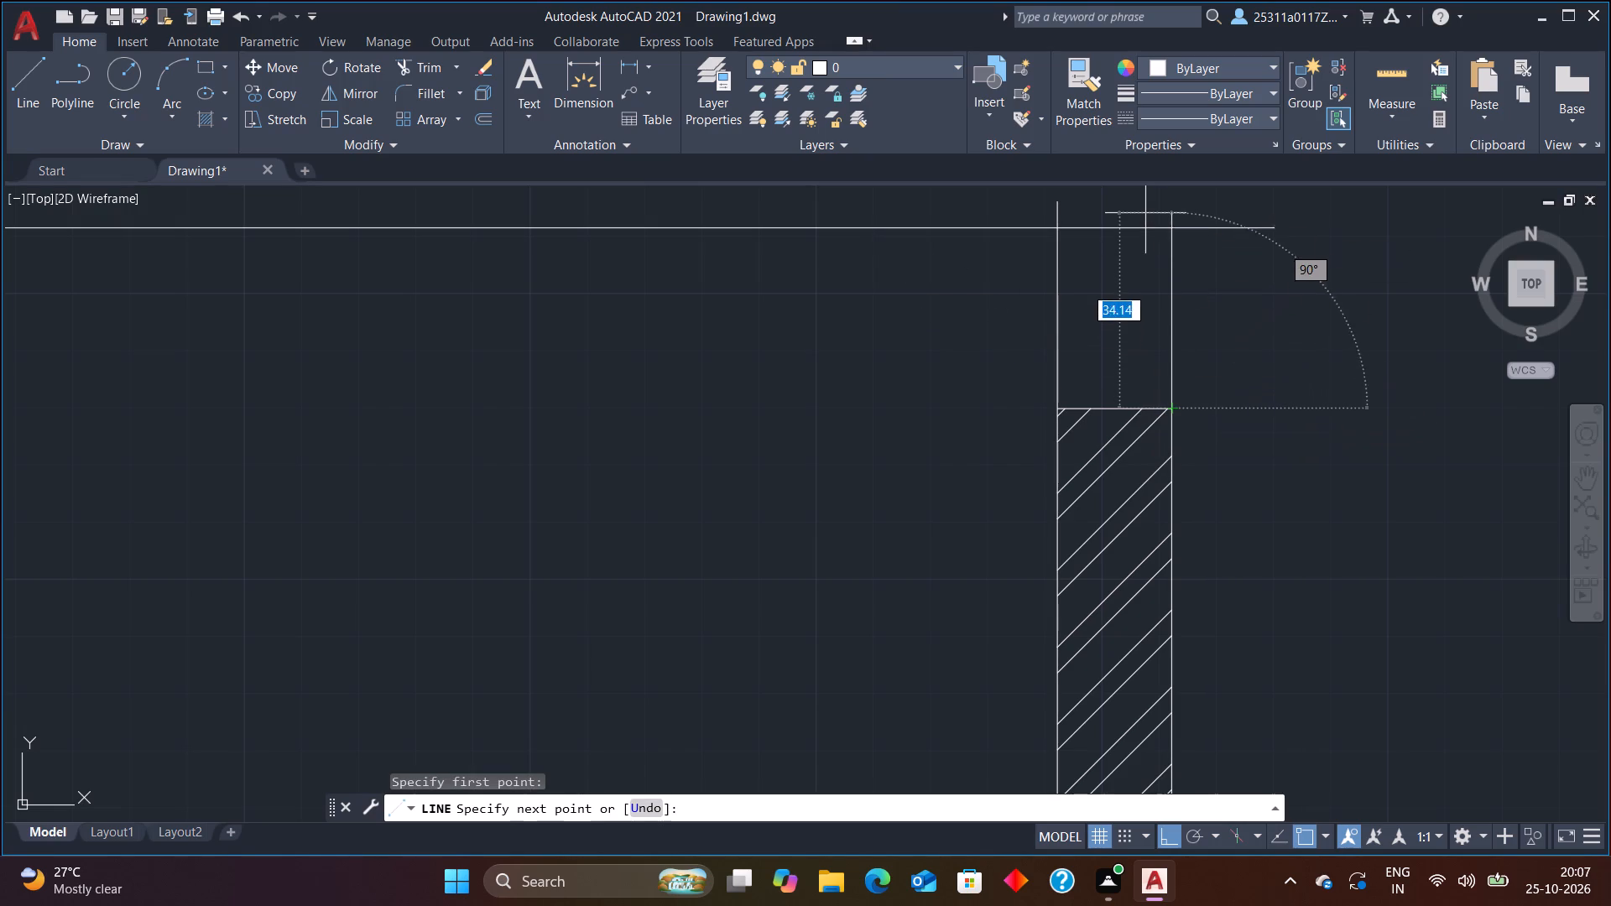
left_click(1145, 205)
key("Escape")
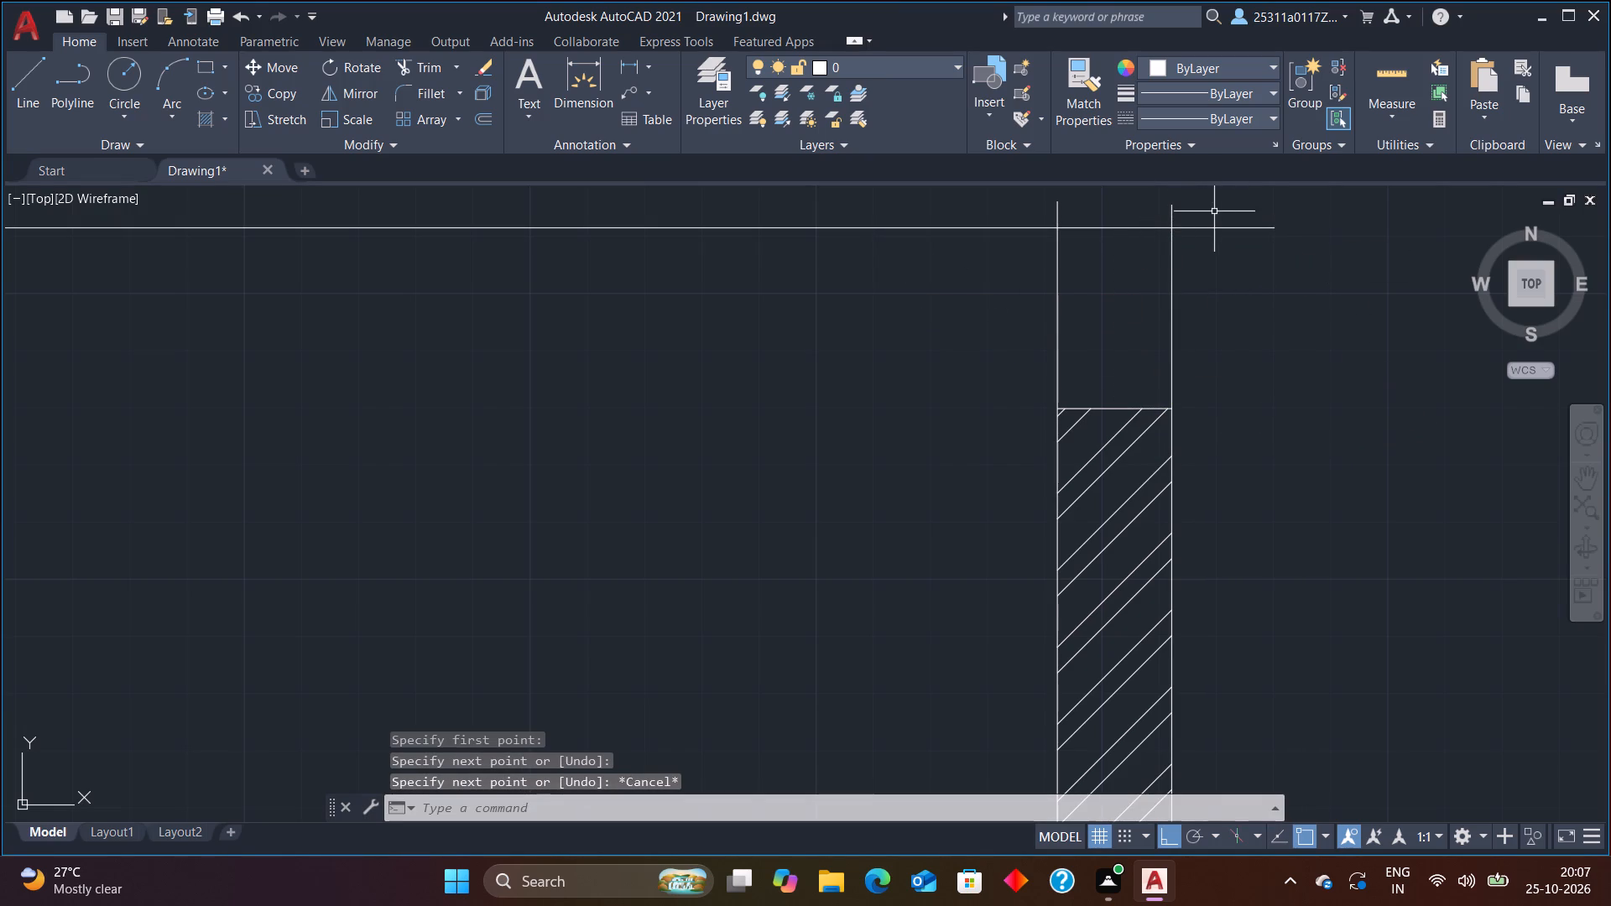
Trim the guide line outside the landing-side wall and the vertical line ends projecting above it.
type("tr")
left_click(1259, 256)
left_click_drag(1234, 247, 961, 237)
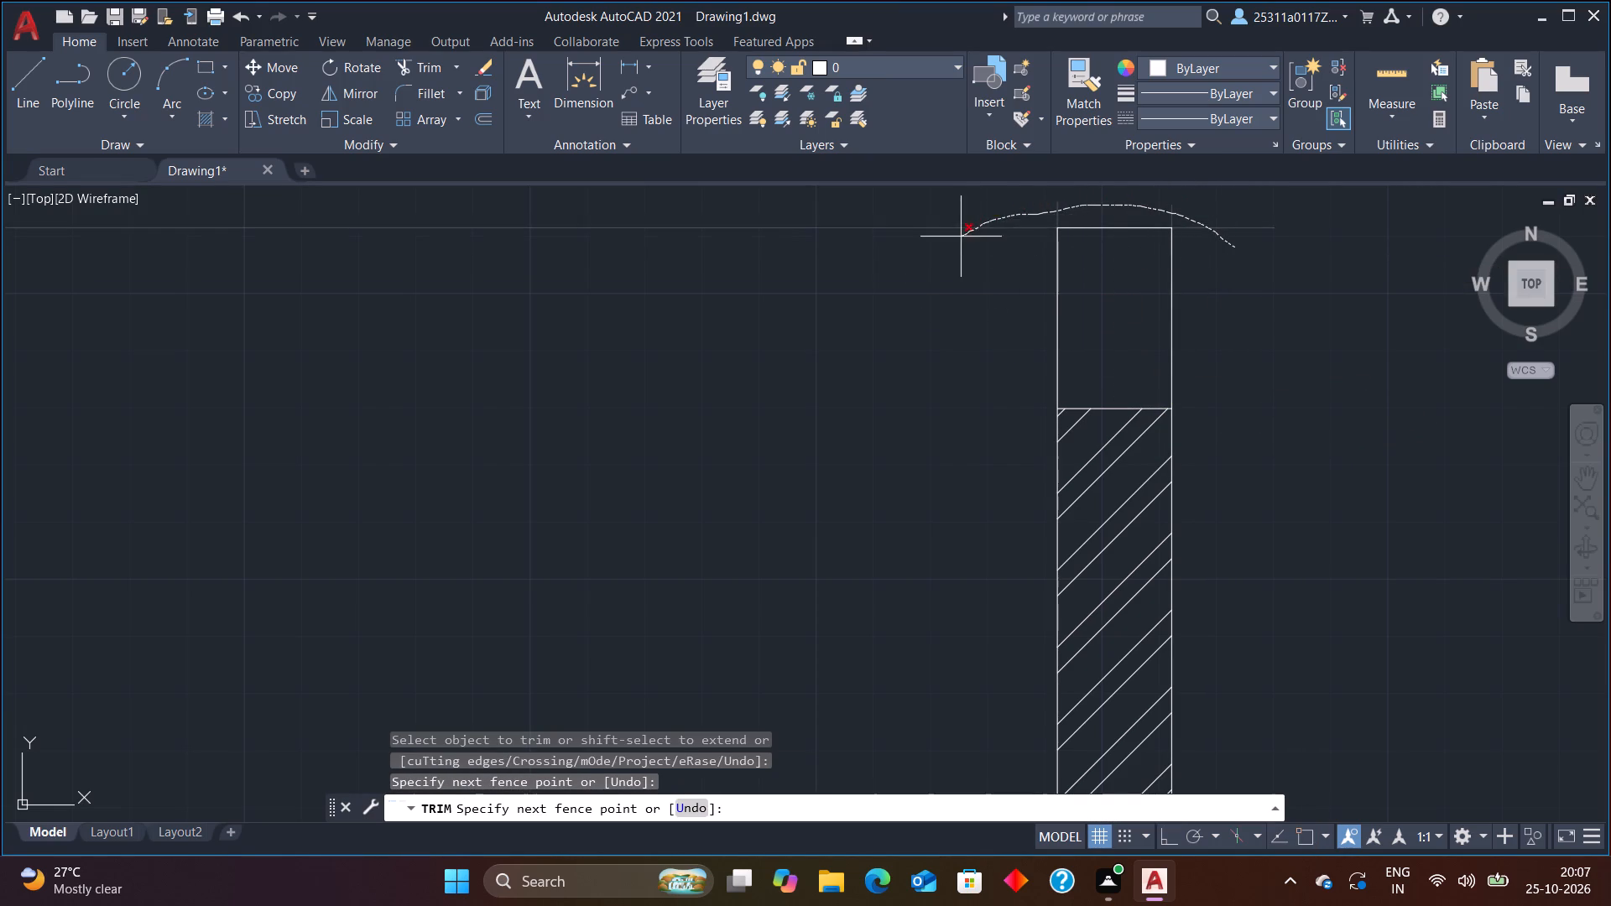
left_click_drag(961, 237, 958, 238)
key("Escape")
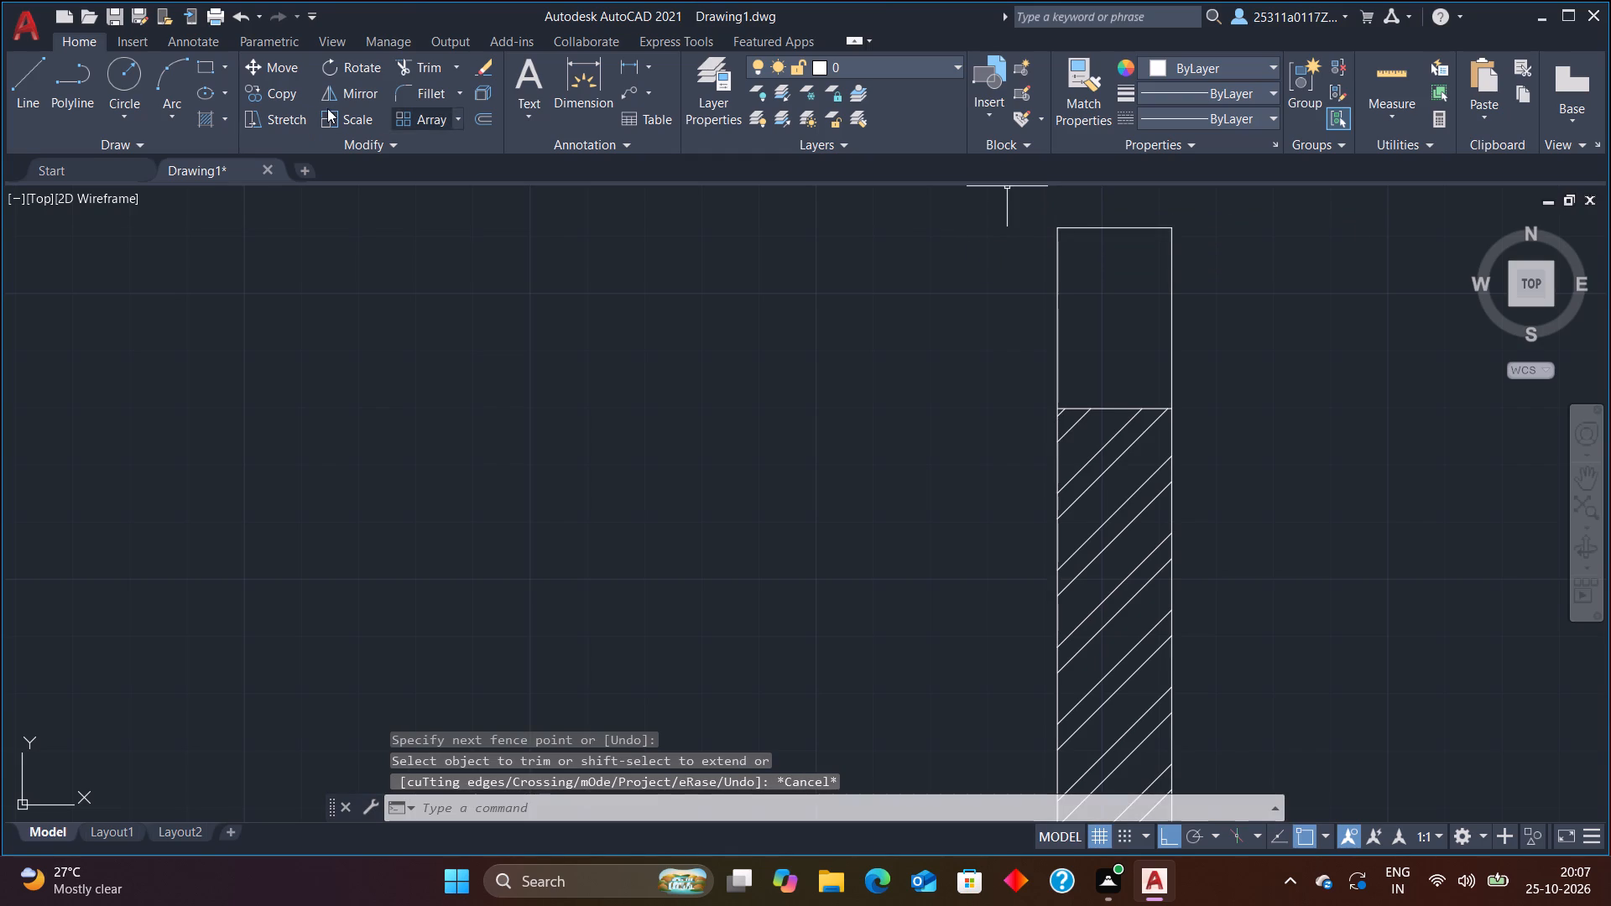
Hatch the landing-side wall's new top extension with the ANSI32 pattern.
left_click(206, 128)
left_click(435, 107)
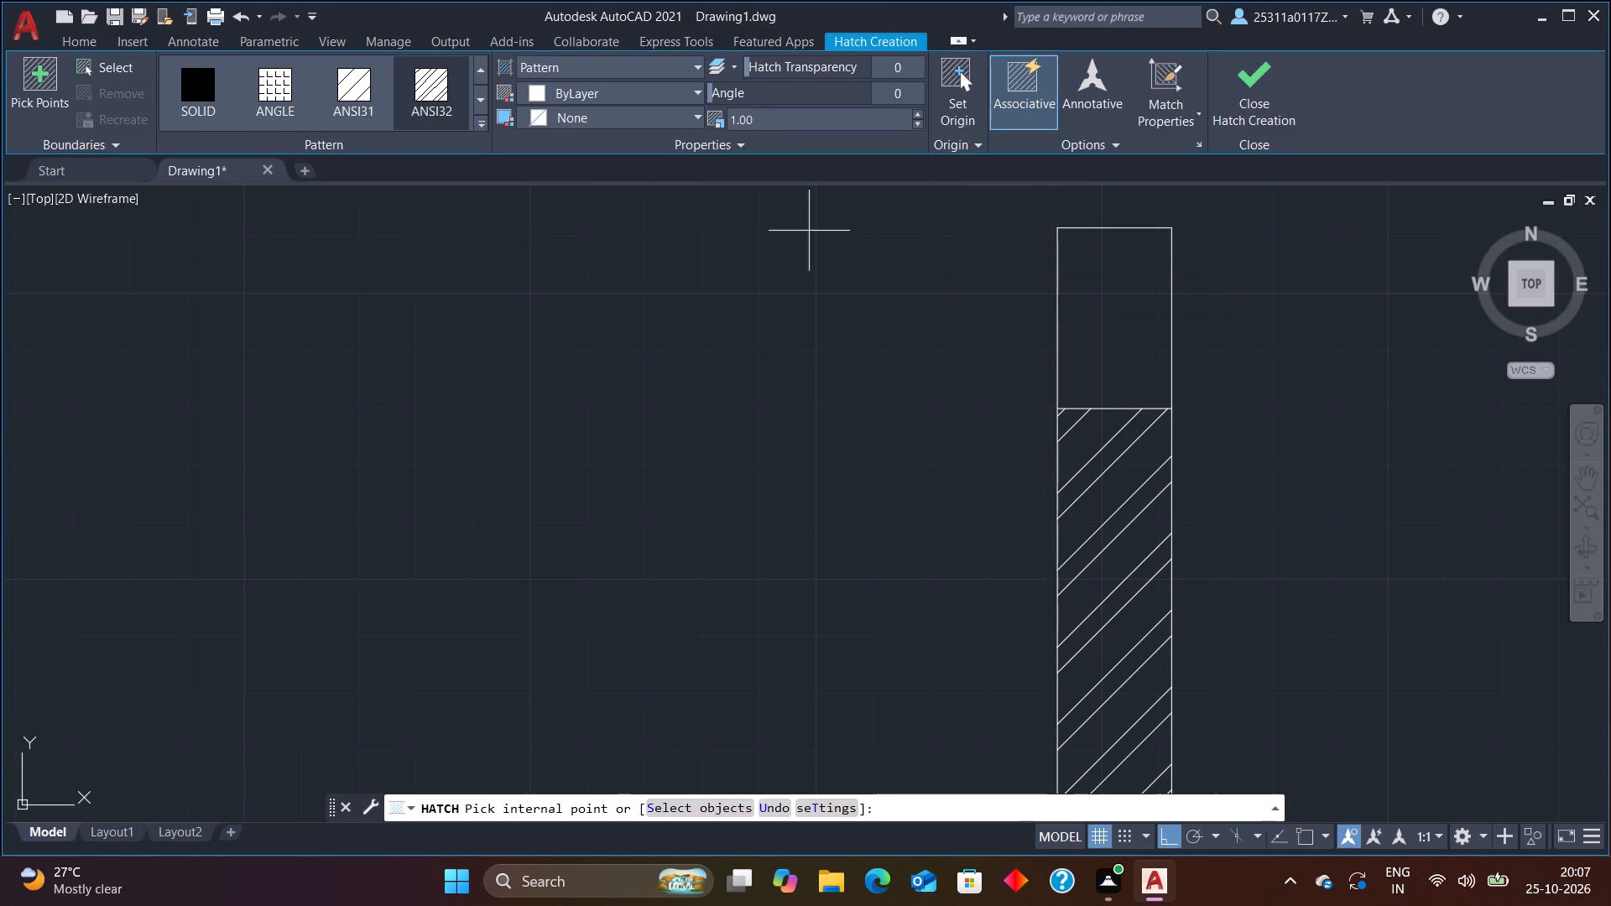
left_click(1102, 301)
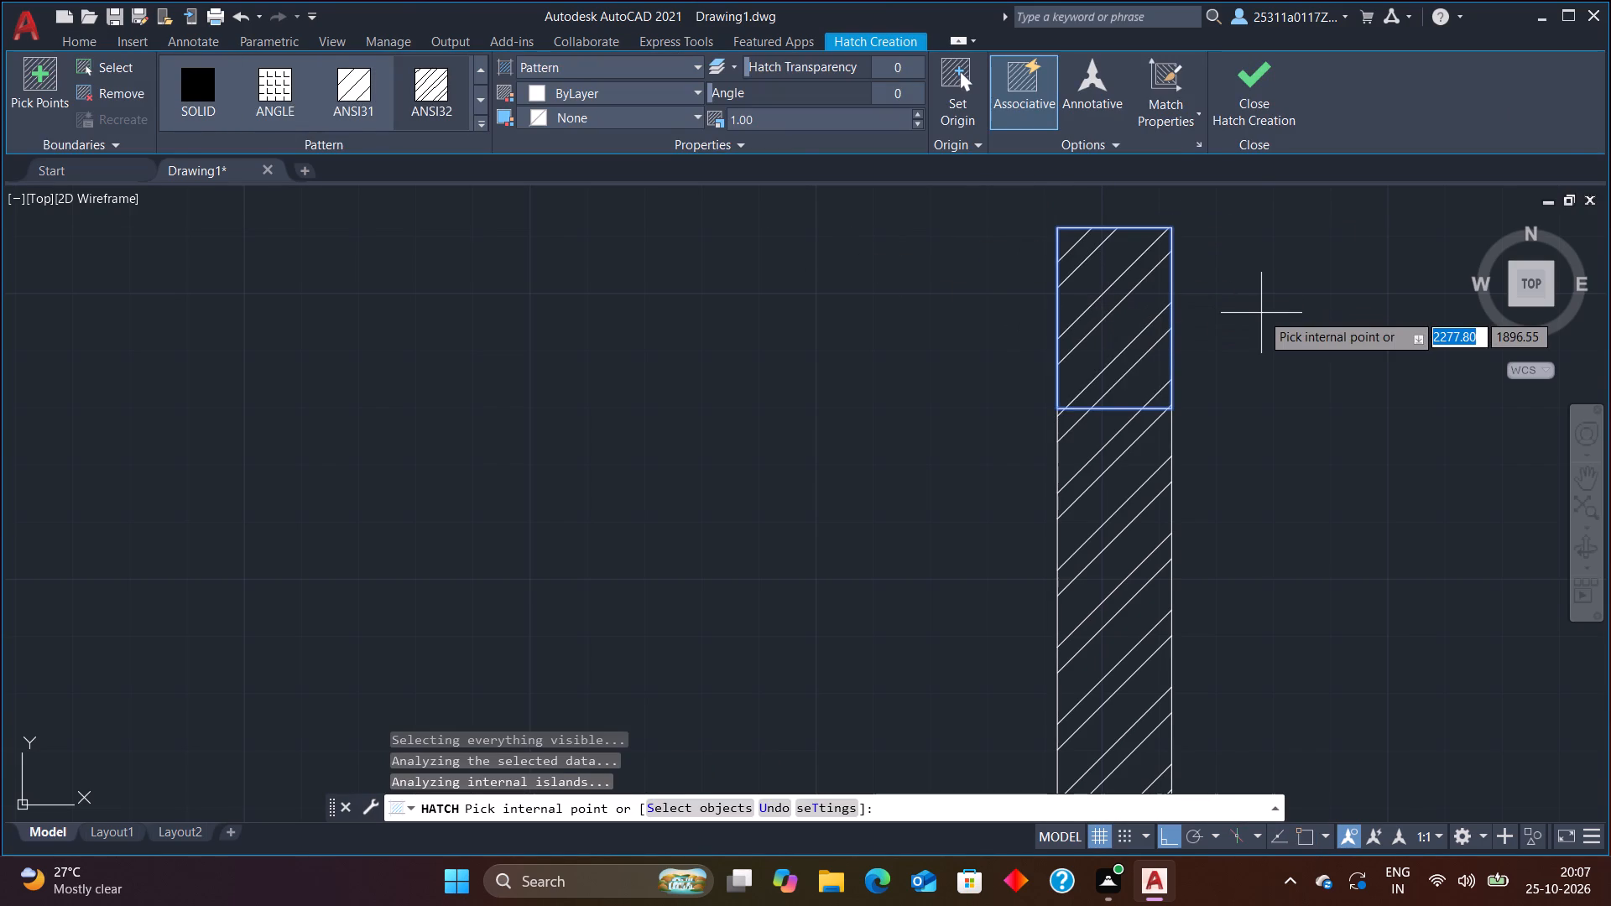
key("Escape")
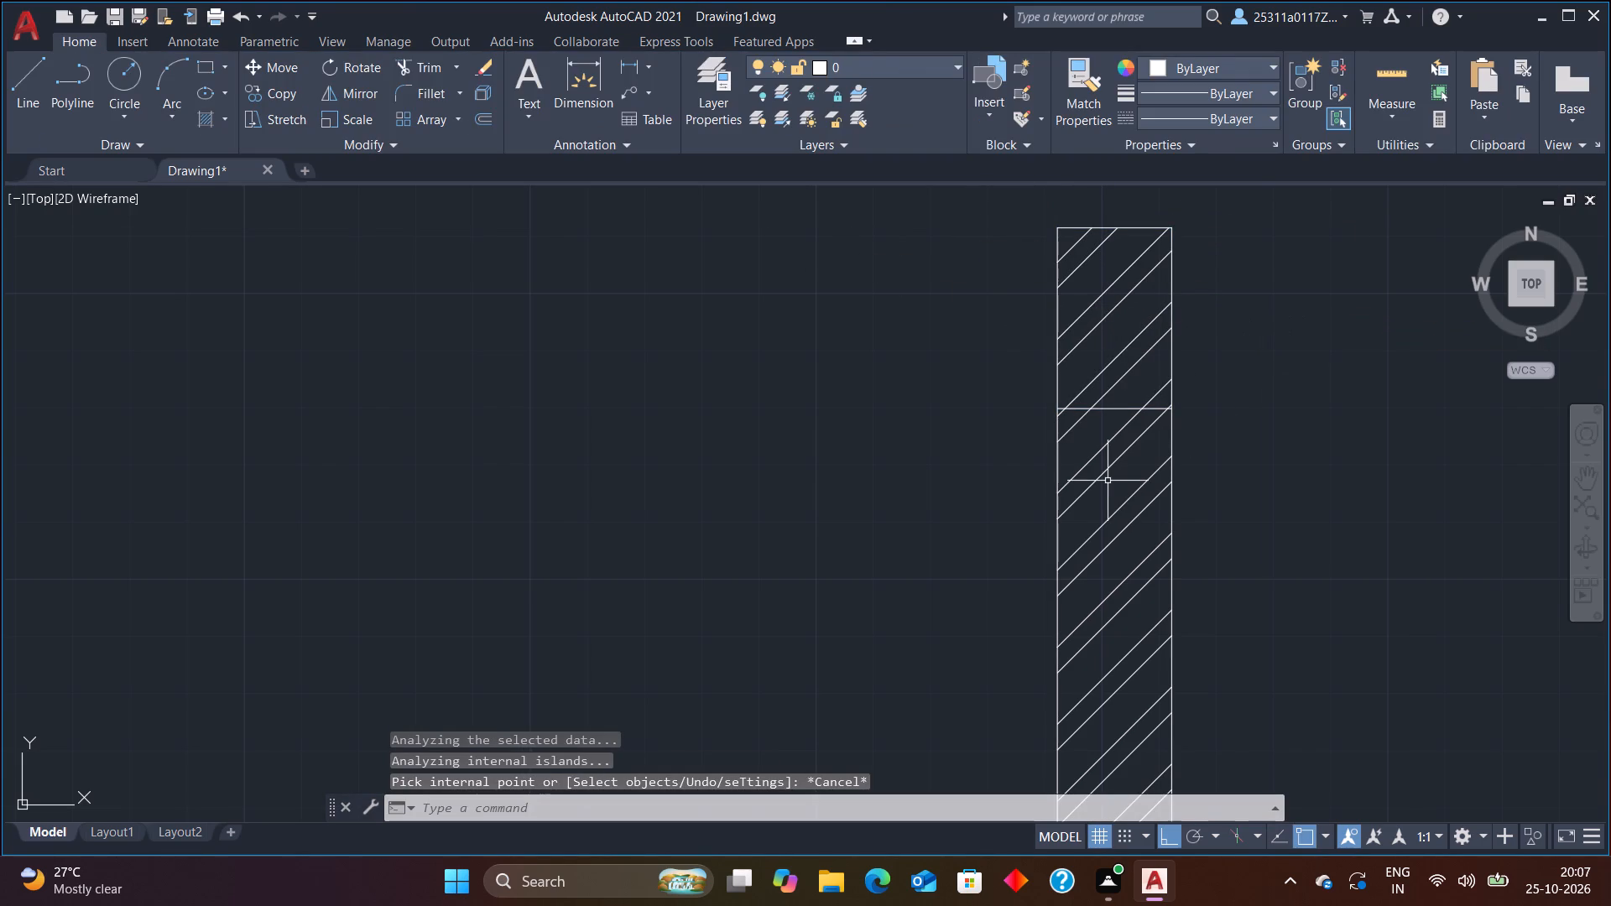
Trim away the horizontal line dividing the landing-side wall from its top extension.
type("tr")
left_click(1150, 525)
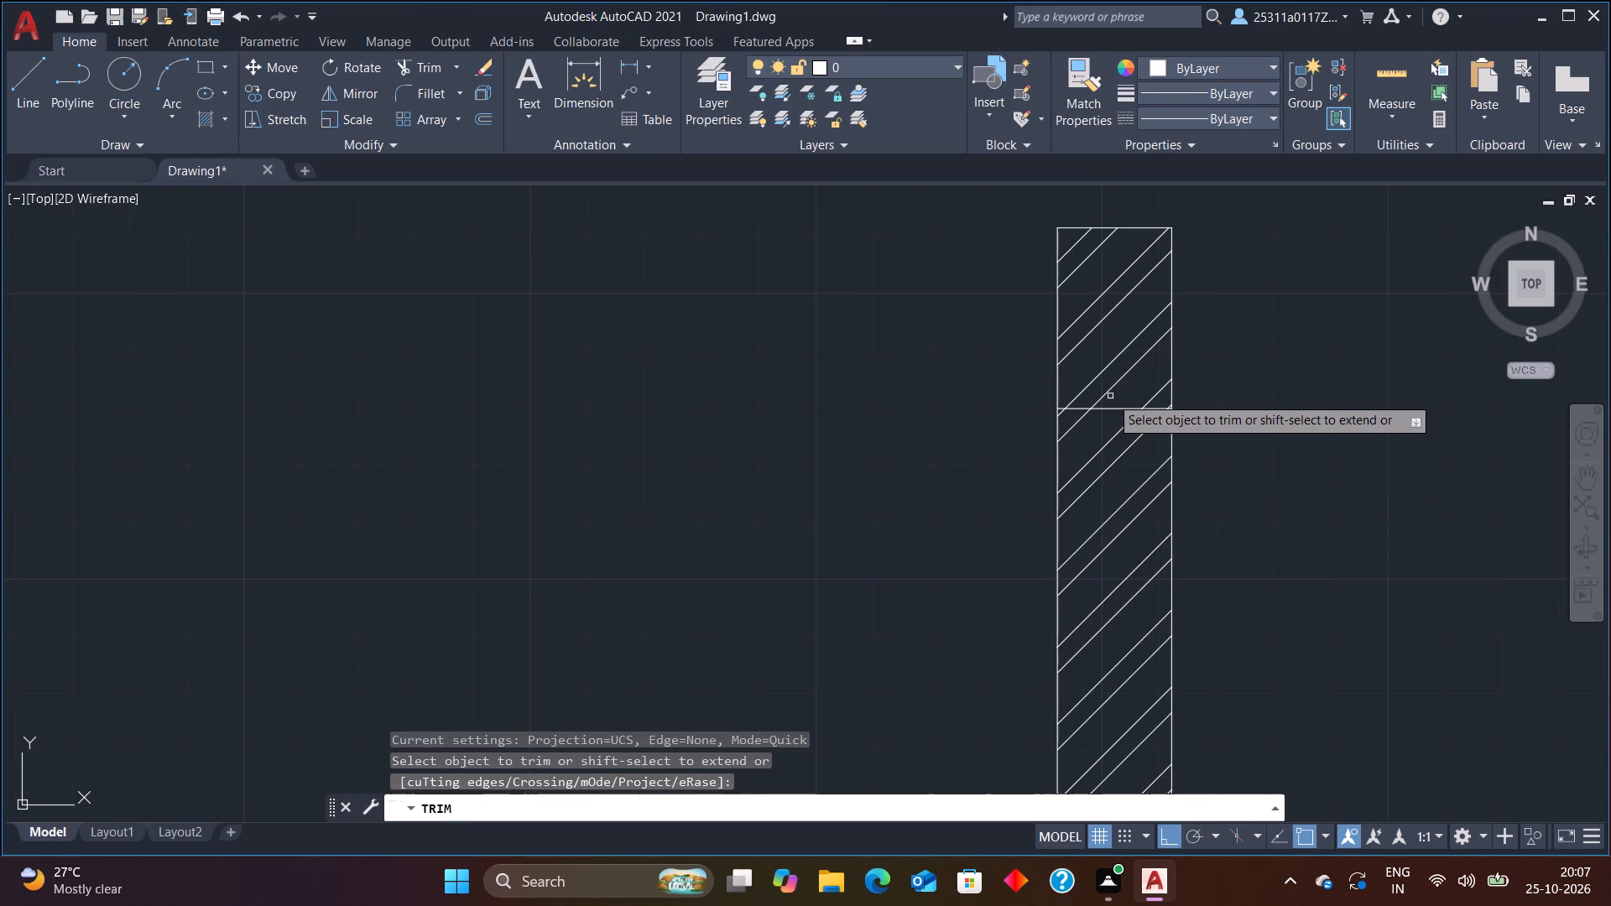
left_click(1113, 409)
key("Escape")
Apply the AR-CONC hatch pattern inside the upper stair flight.
scroll(1162, 373, "down", 2)
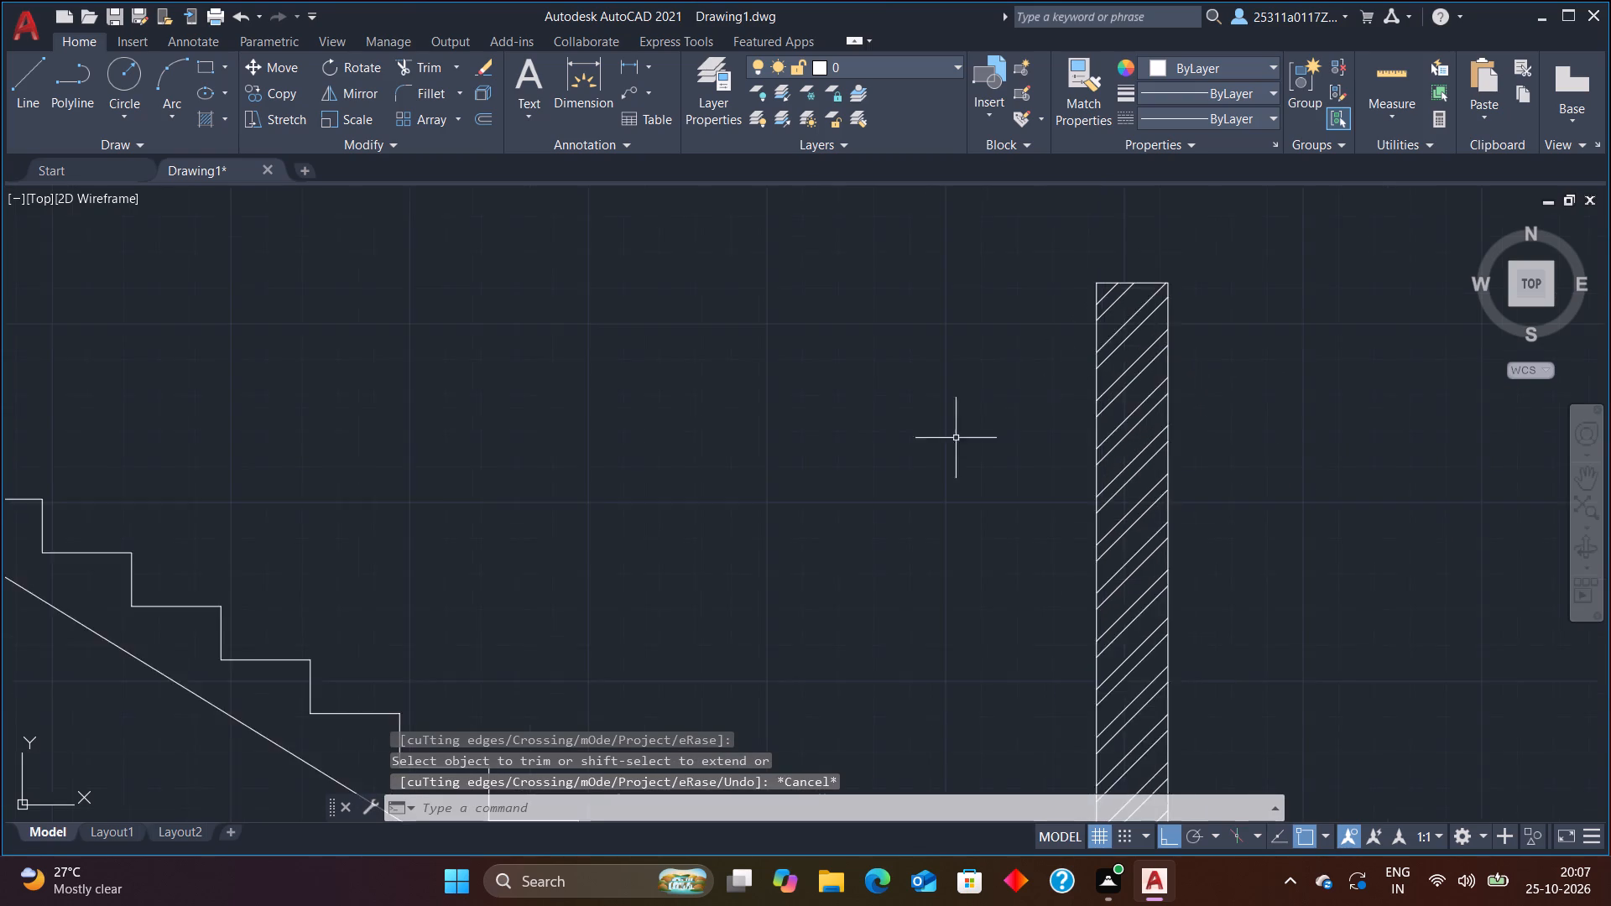
scroll(942, 443, "down", 1)
scroll(780, 470, "up", 2)
scroll(778, 469, "down", 2)
scroll(581, 387, "down", 3)
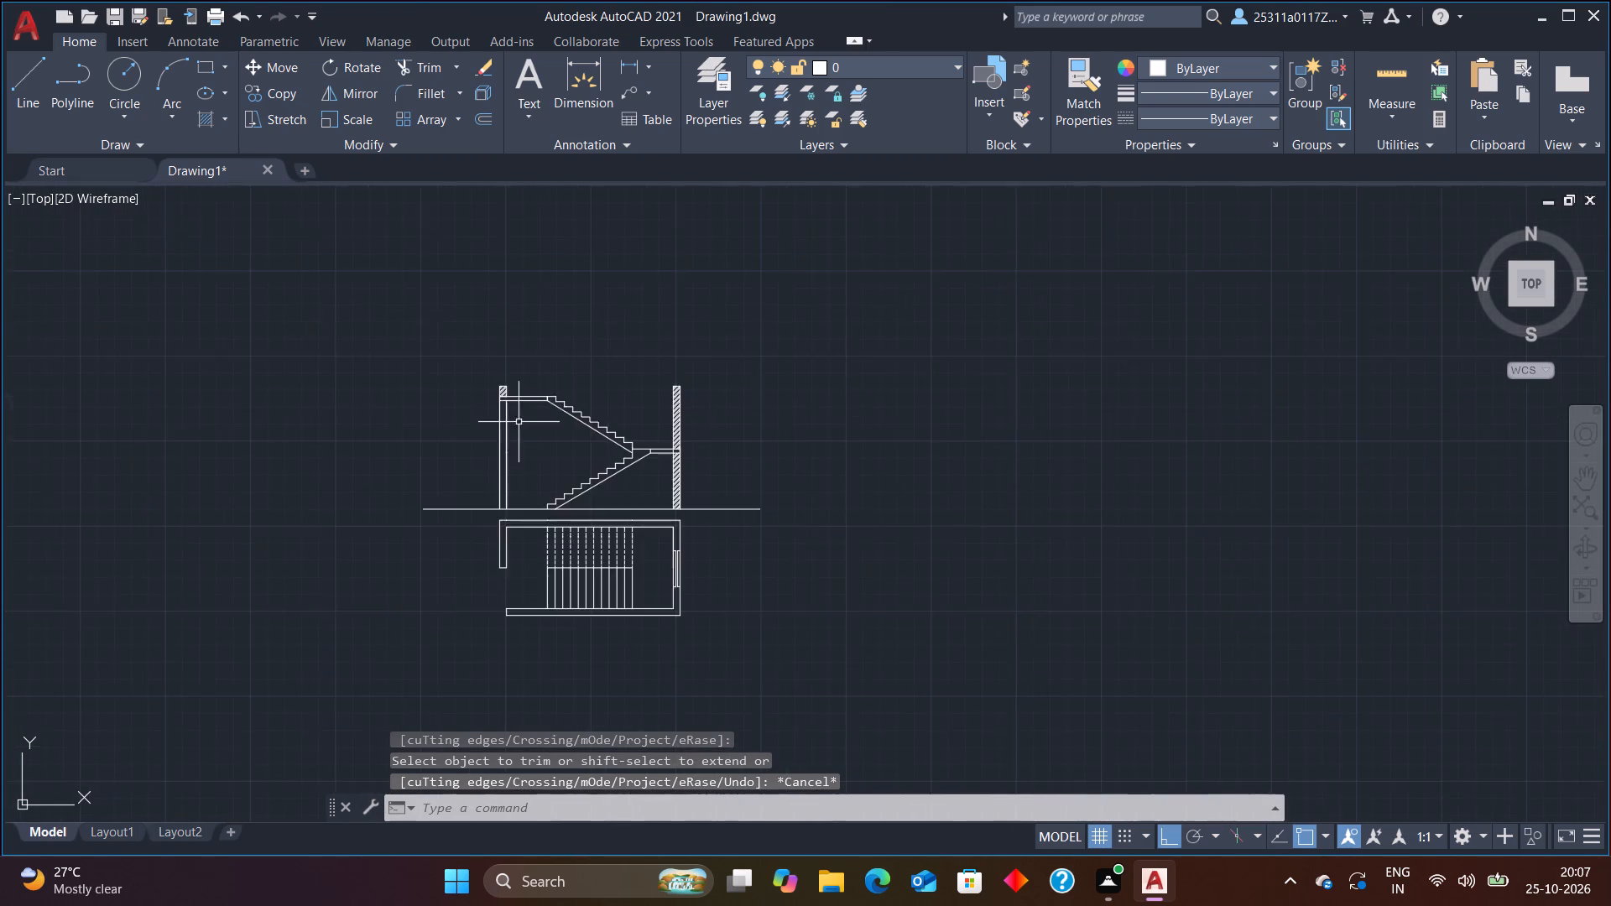
scroll(472, 465, "up", 2)
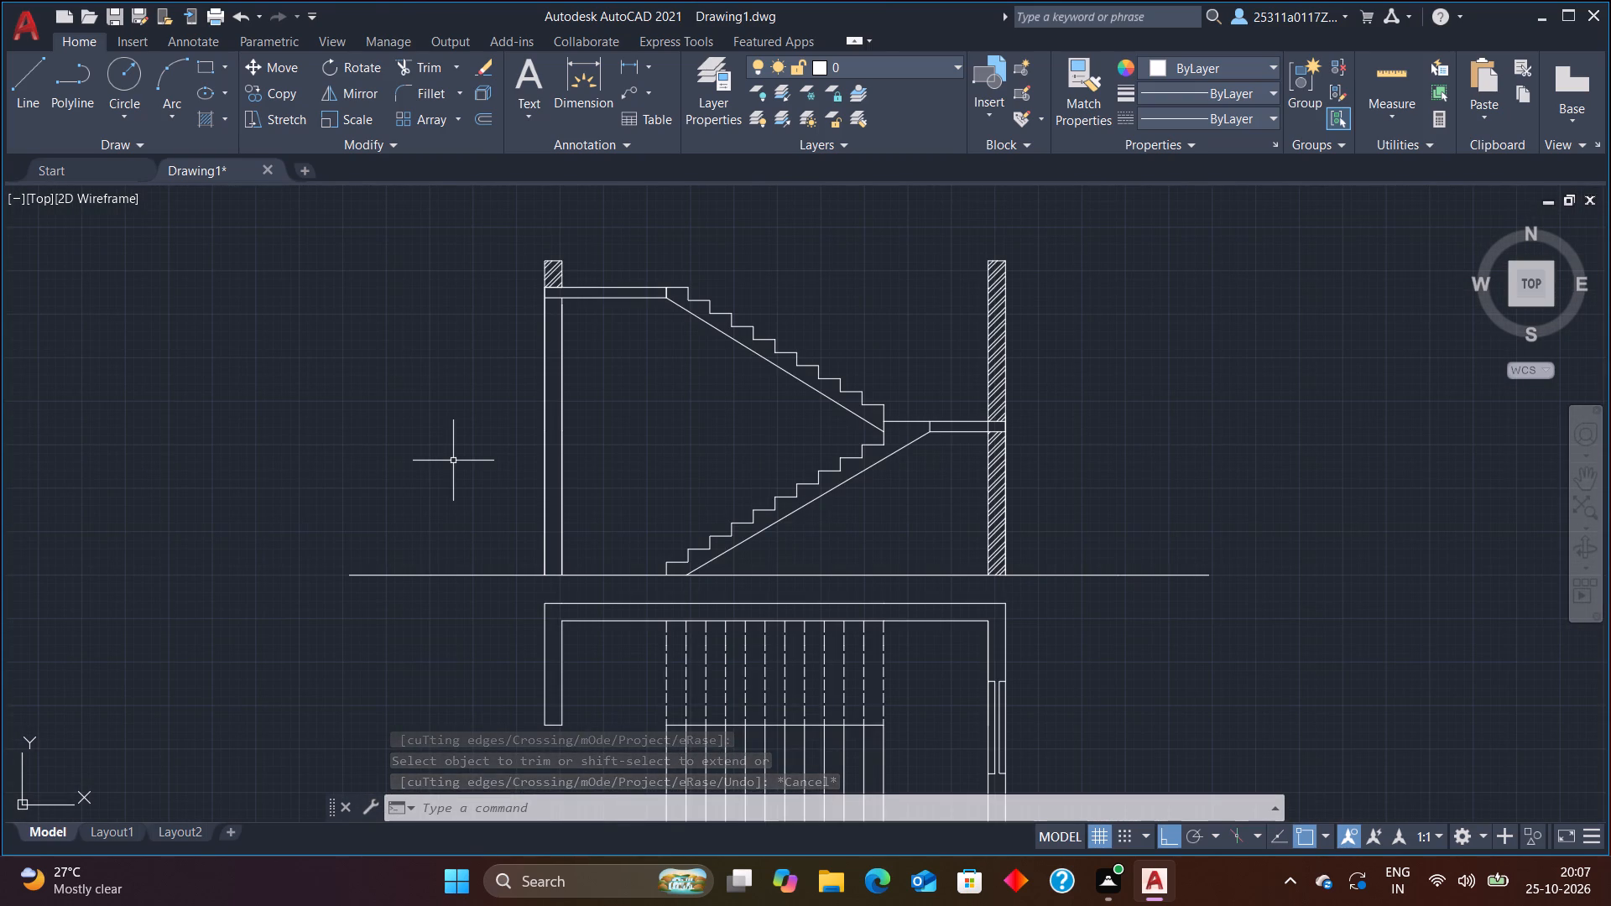
left_click(210, 122)
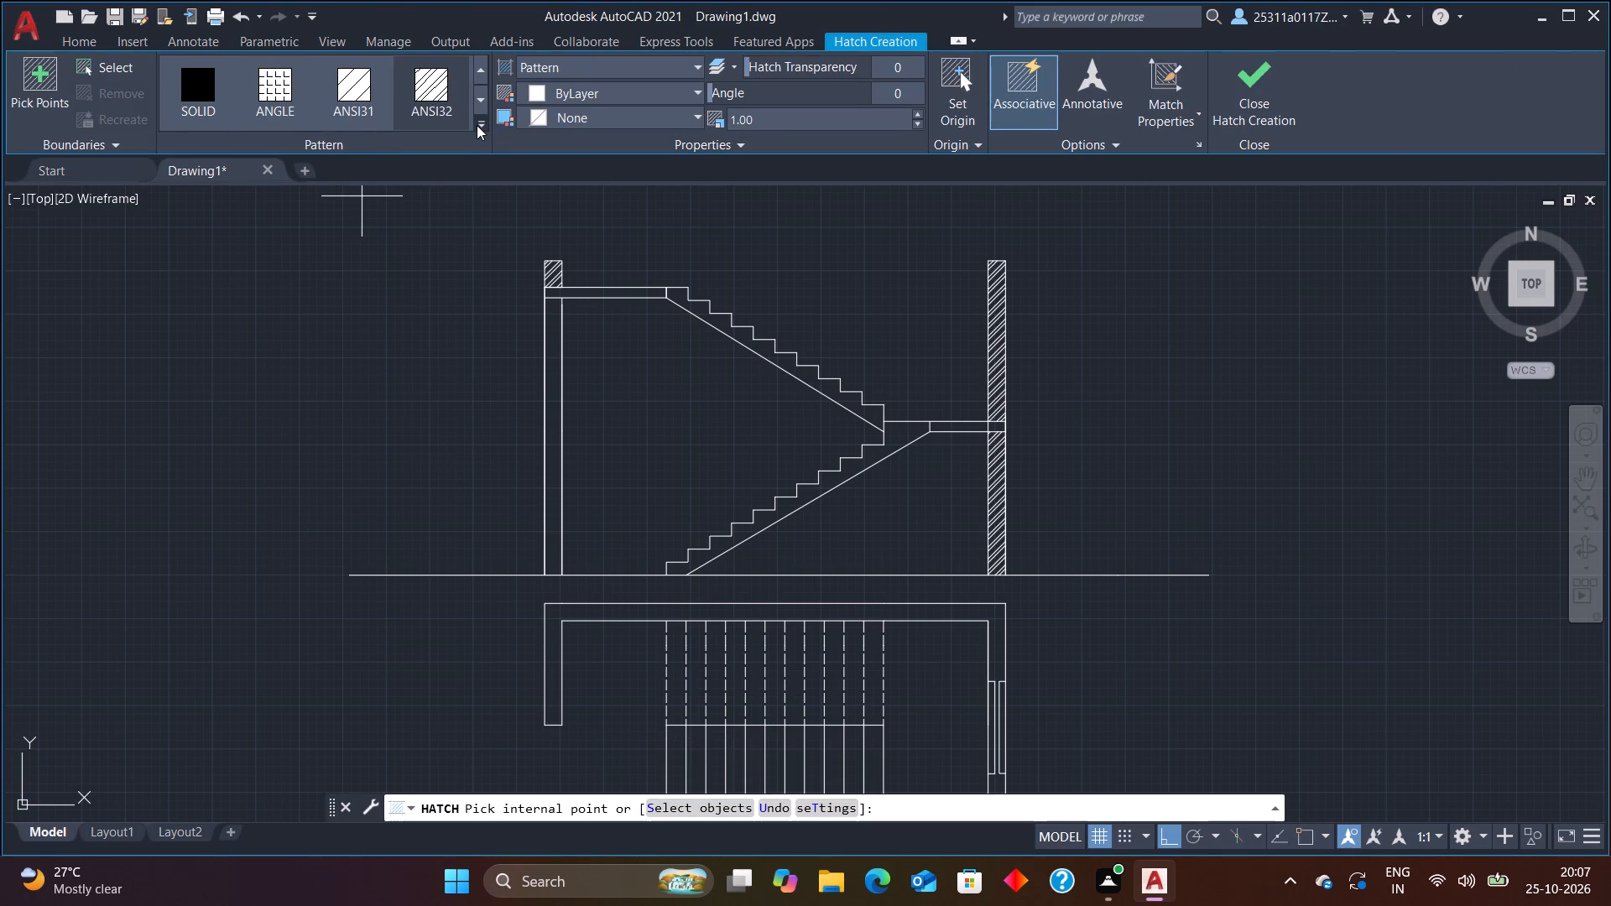
left_click(477, 125)
scroll(316, 235, "up", 1)
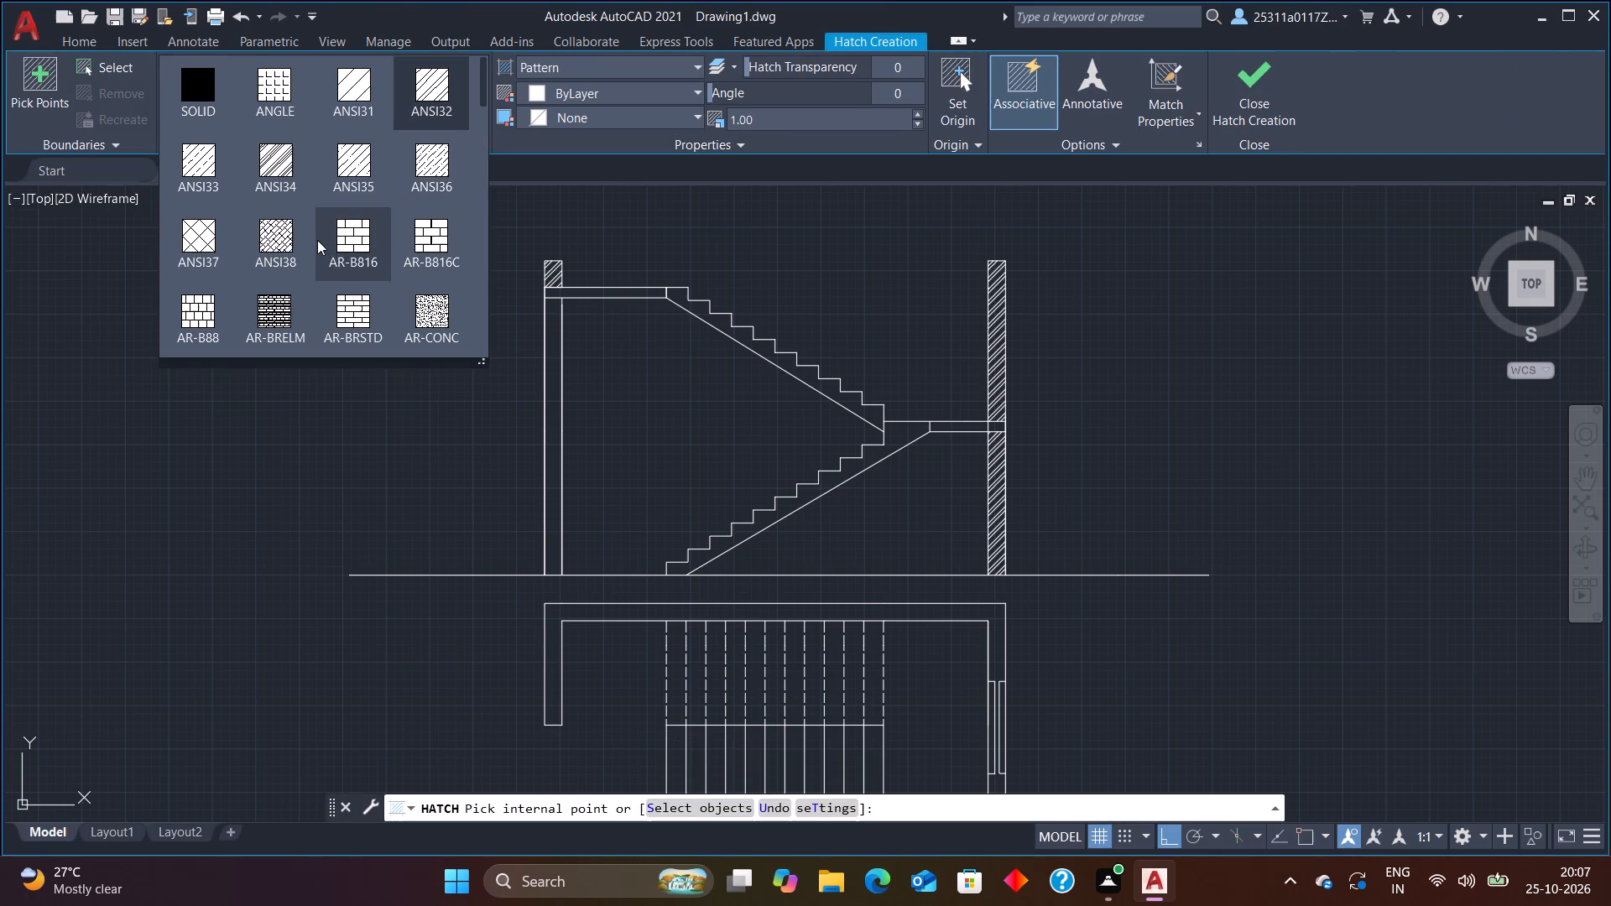
scroll(317, 240, "down", 5)
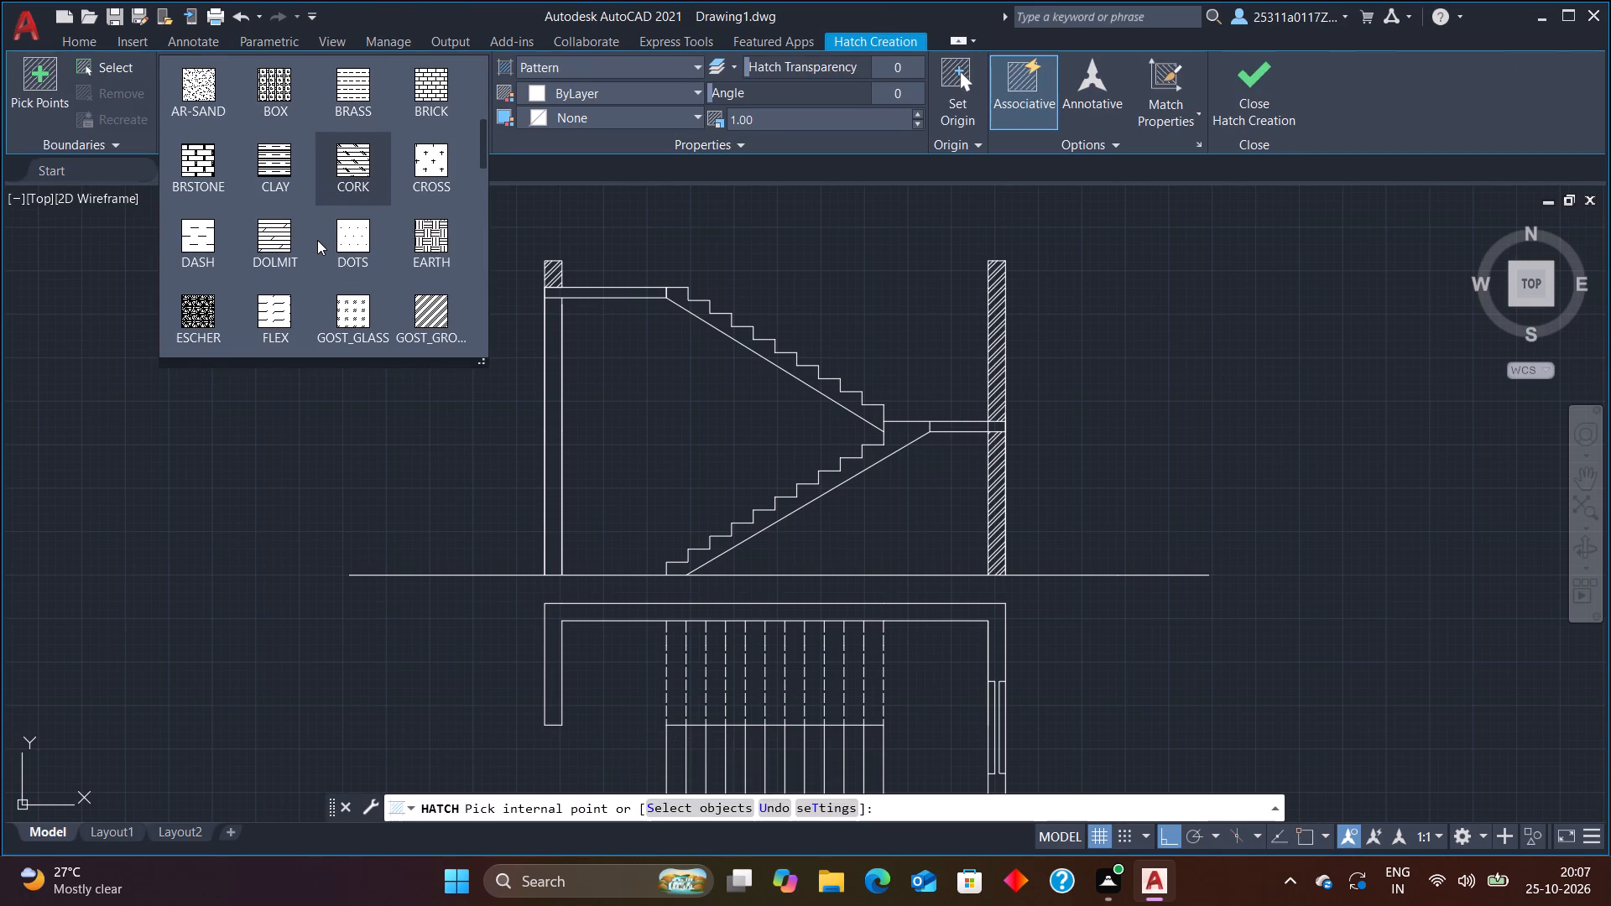
scroll(317, 240, "up", 3)
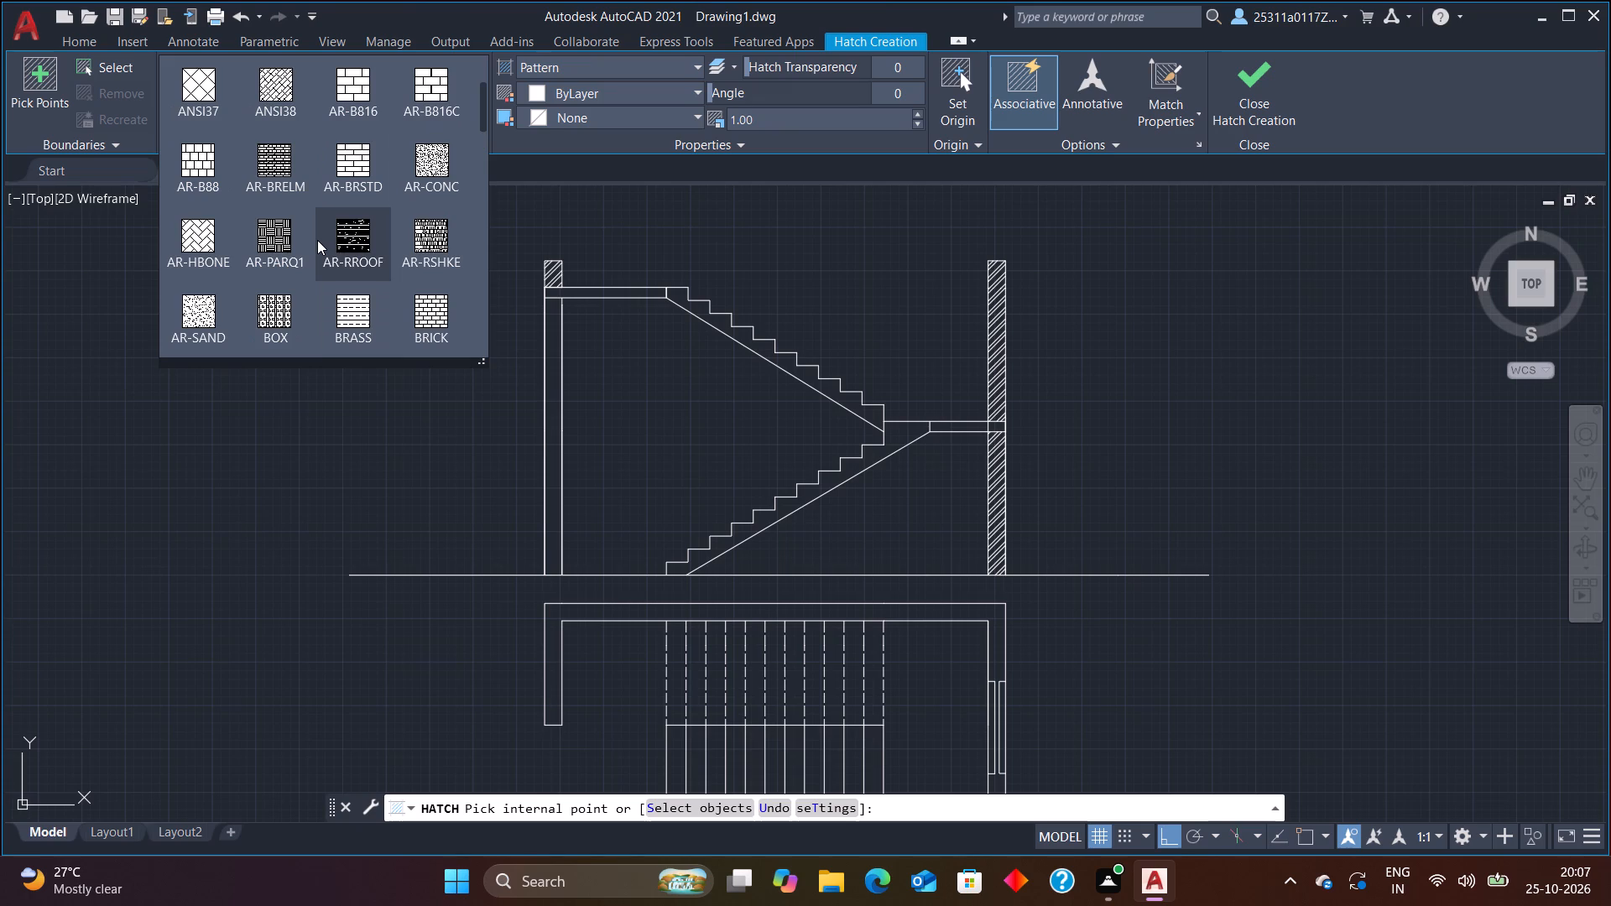
left_click(425, 179)
left_click(779, 363)
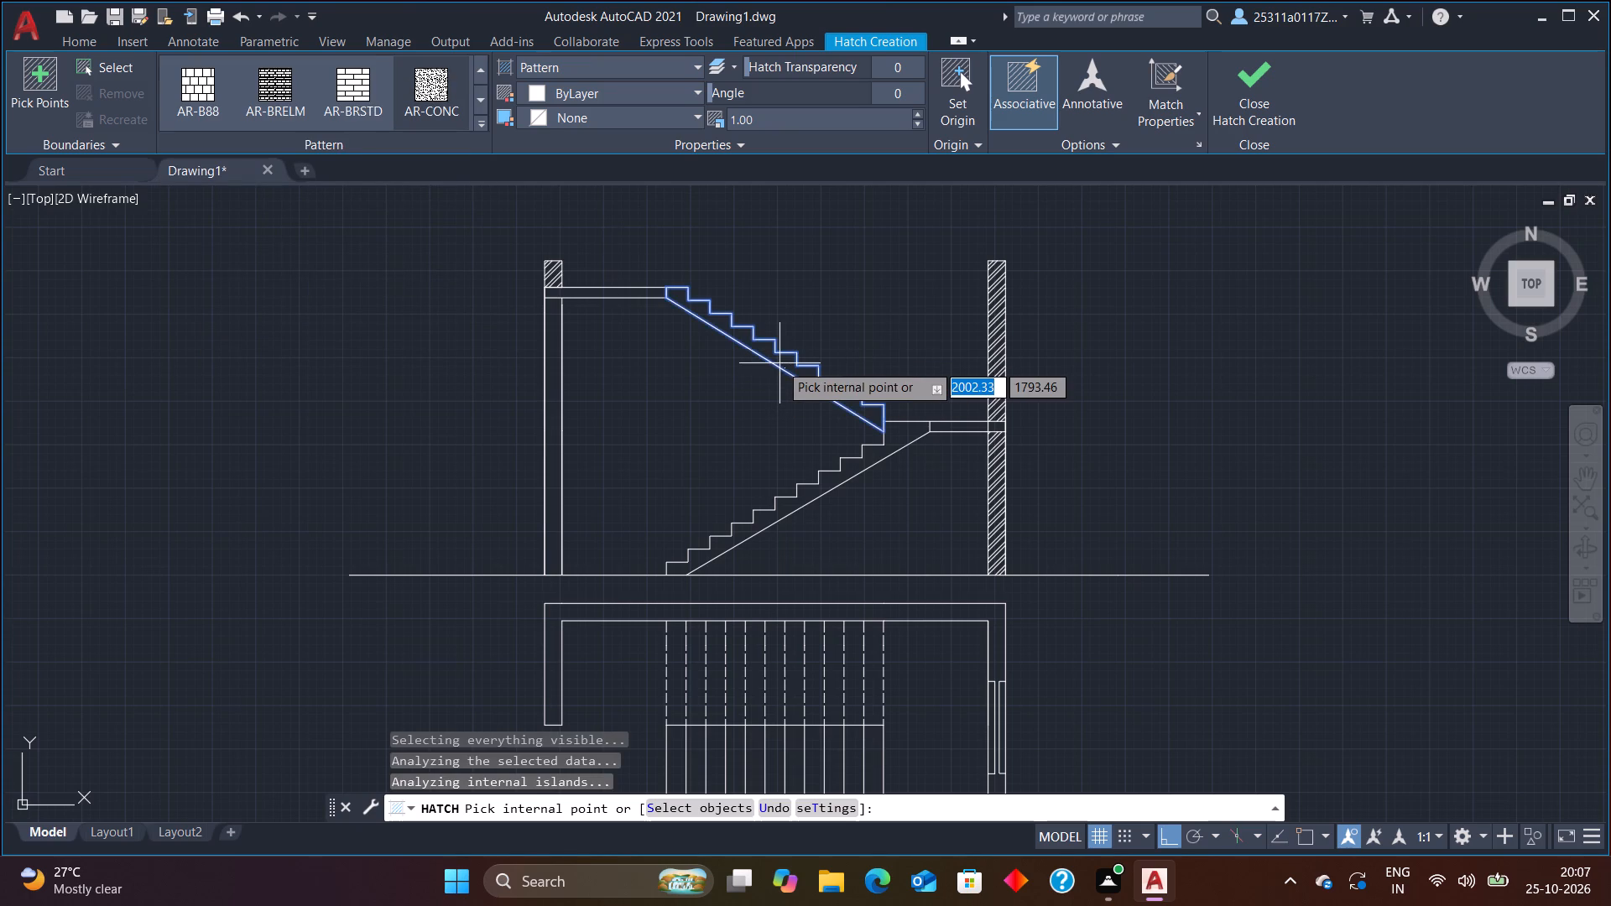
scroll(779, 362, "up", 4)
left_click_drag(775, 357, 732, 320)
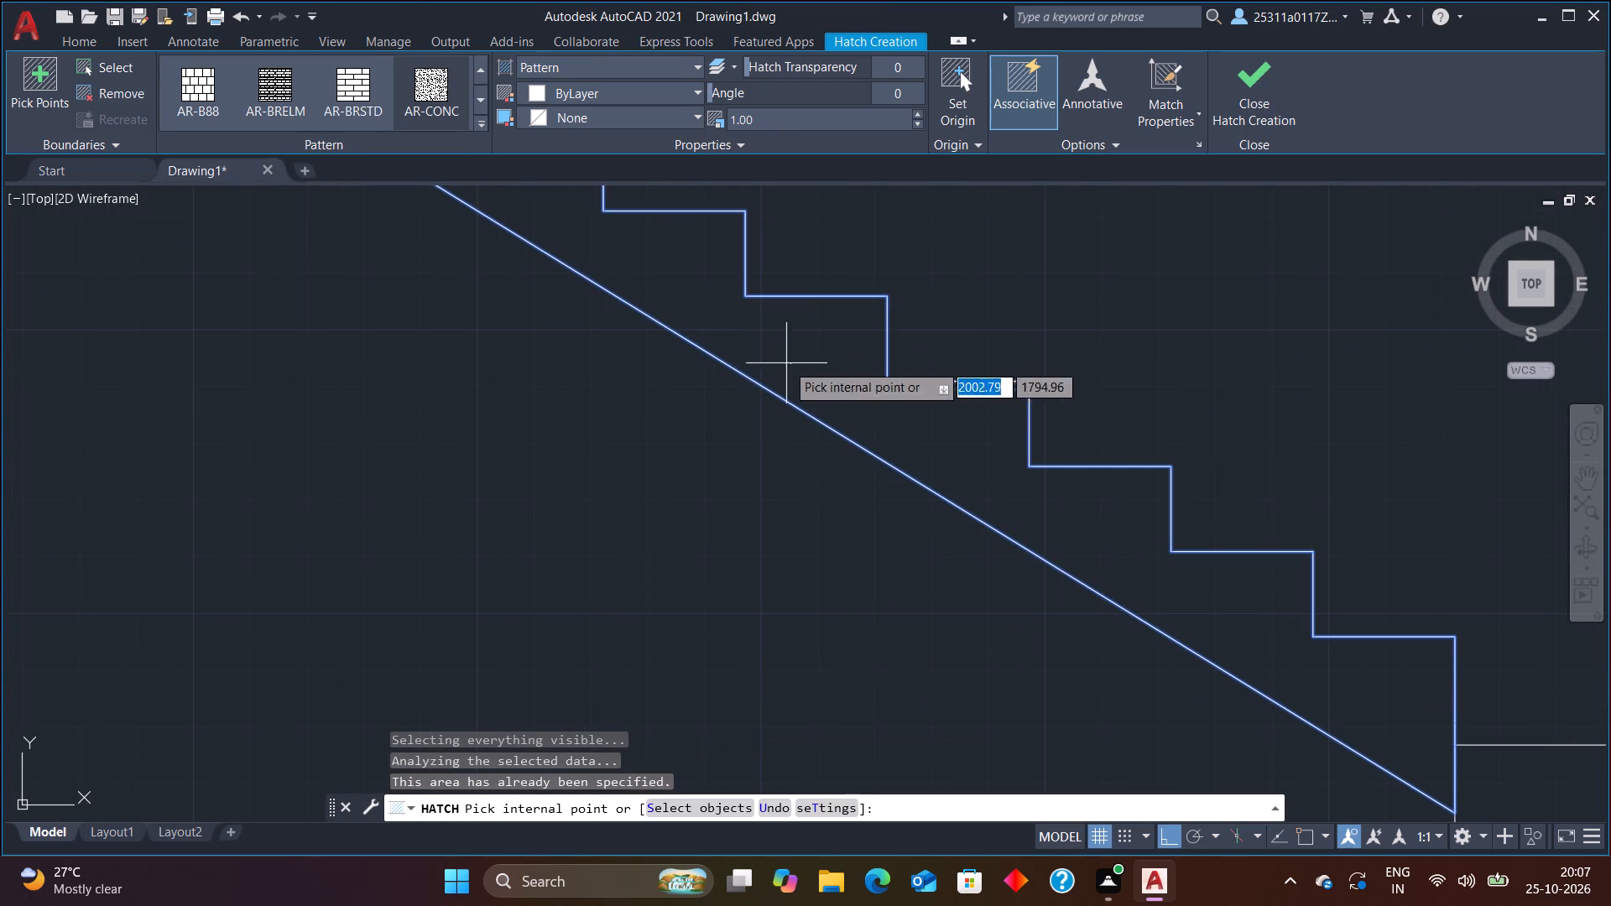
left_click(899, 432)
scroll(1013, 496, "down", 3)
scroll(1008, 496, "up", 1)
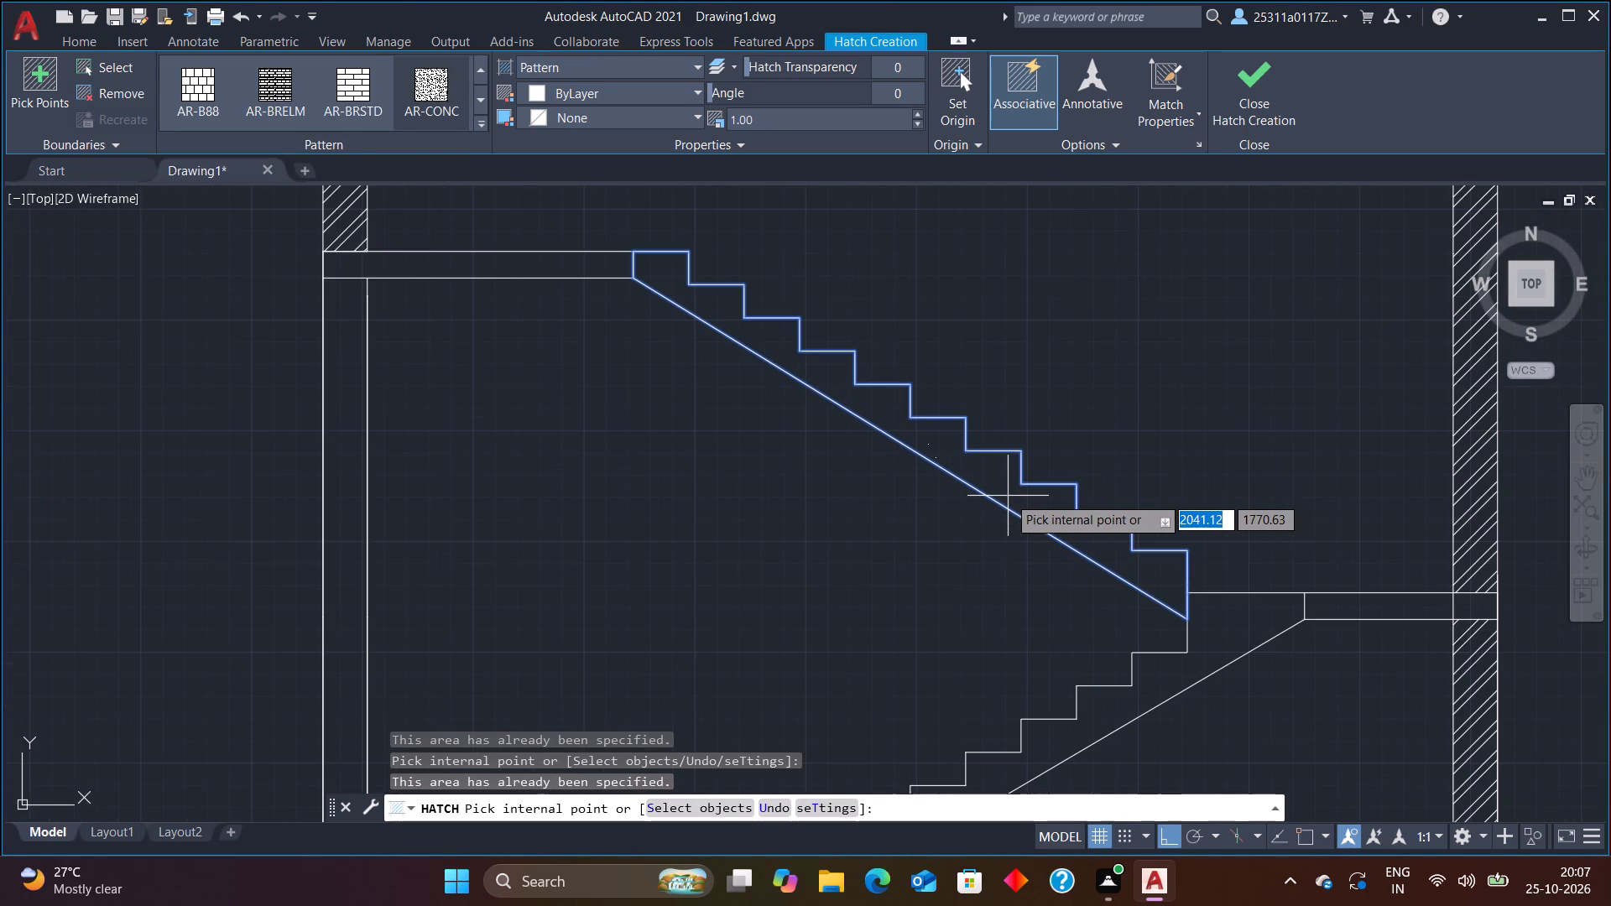
scroll(1008, 496, "down", 2)
scroll(1007, 496, "up", 3)
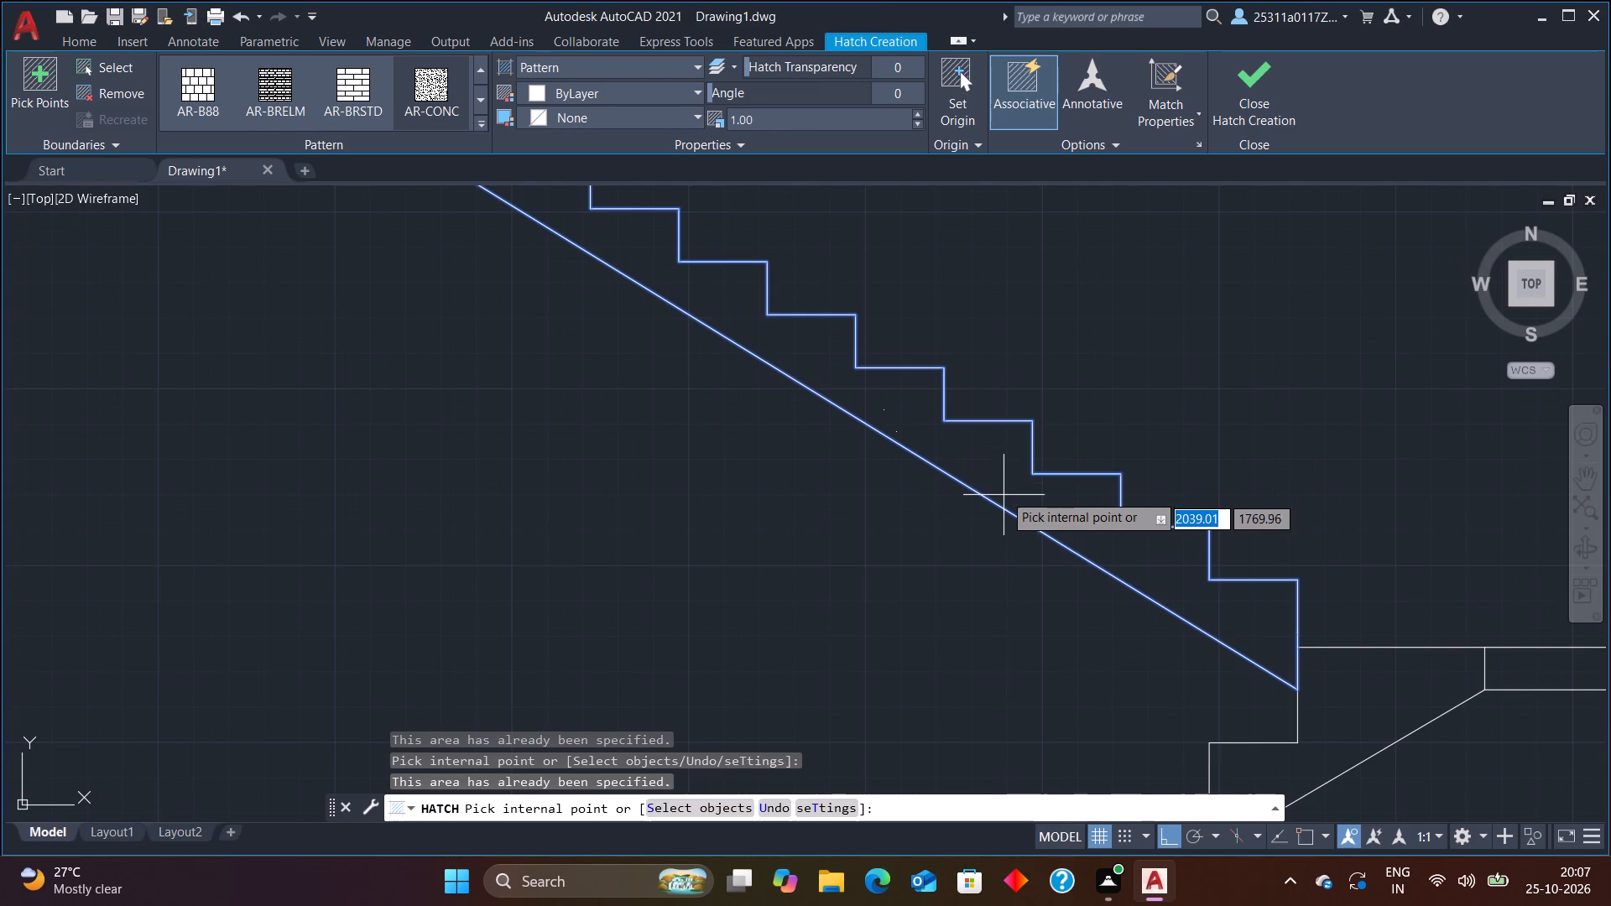
scroll(1001, 477, "up", 1)
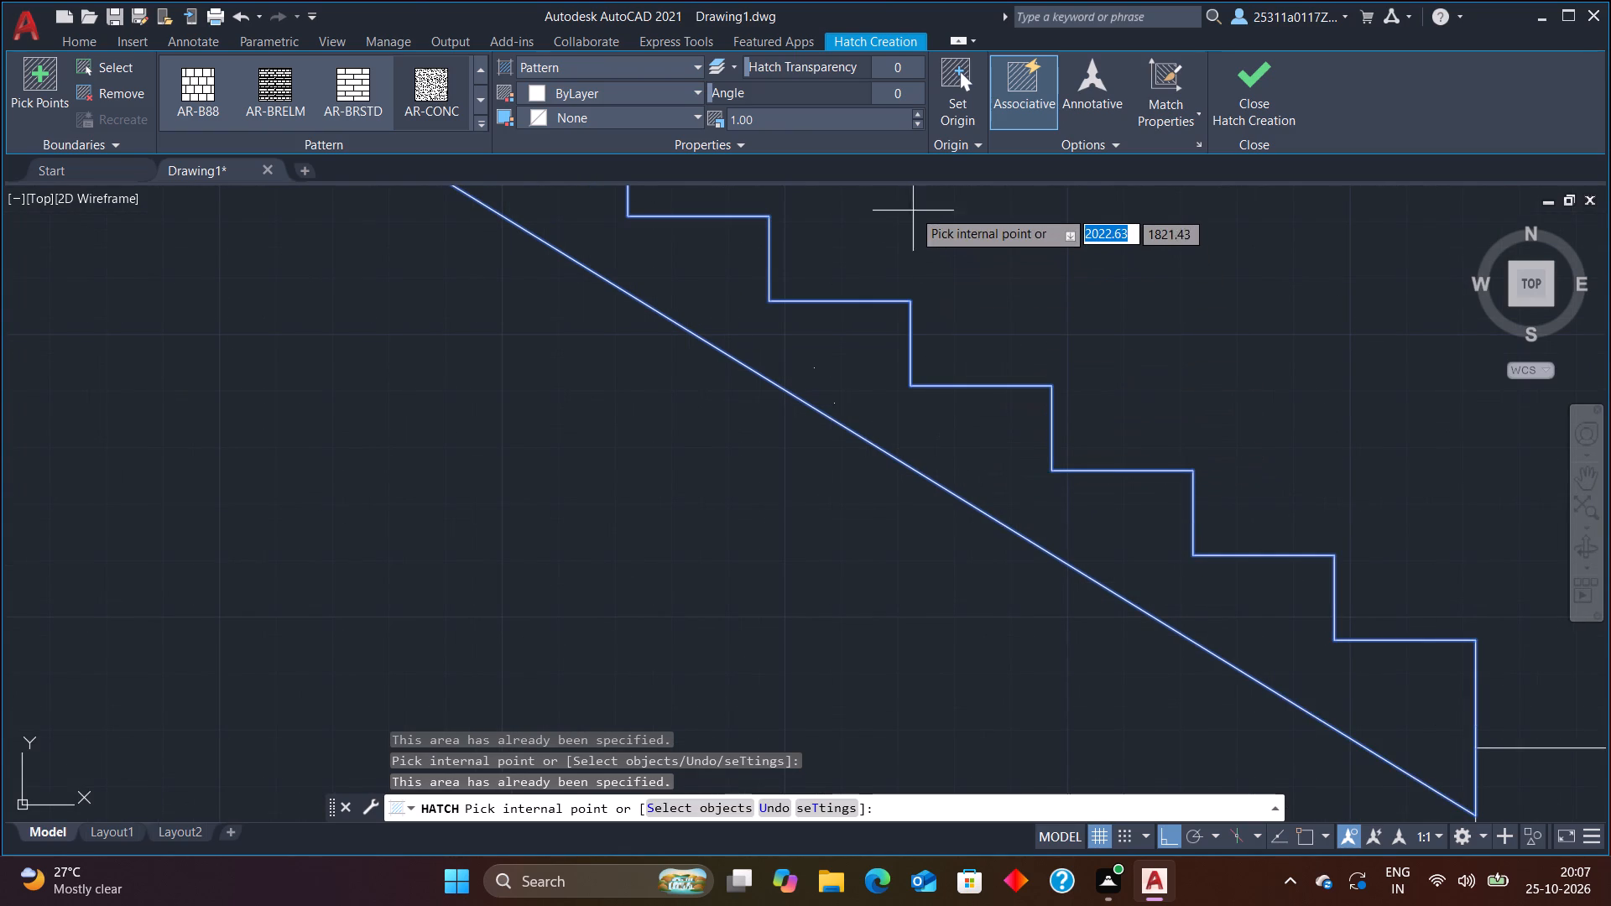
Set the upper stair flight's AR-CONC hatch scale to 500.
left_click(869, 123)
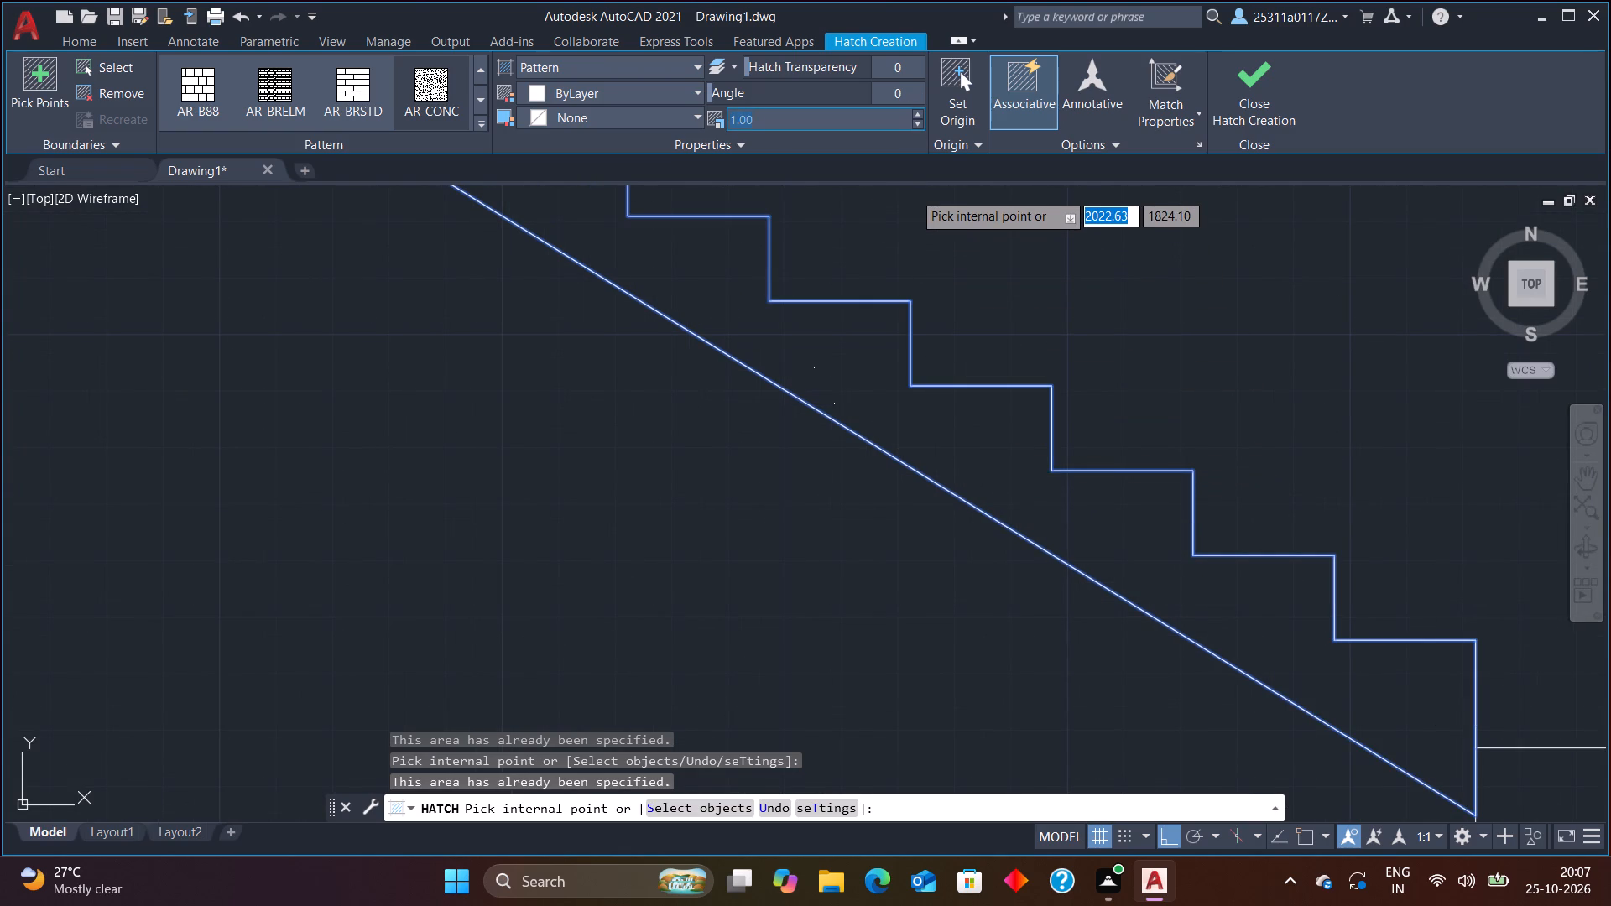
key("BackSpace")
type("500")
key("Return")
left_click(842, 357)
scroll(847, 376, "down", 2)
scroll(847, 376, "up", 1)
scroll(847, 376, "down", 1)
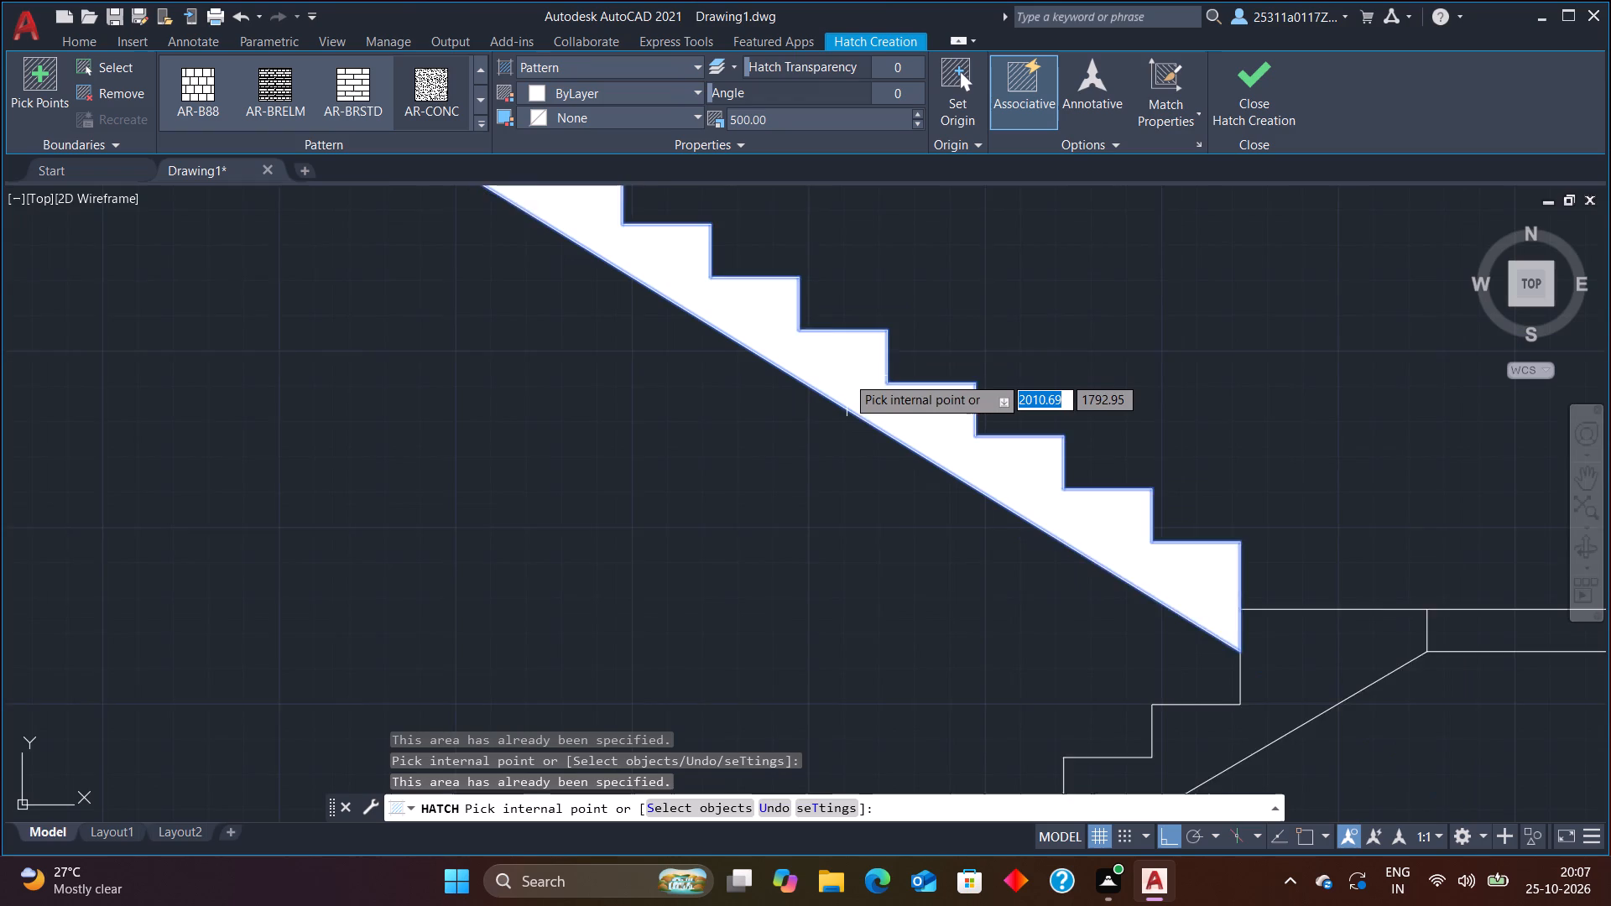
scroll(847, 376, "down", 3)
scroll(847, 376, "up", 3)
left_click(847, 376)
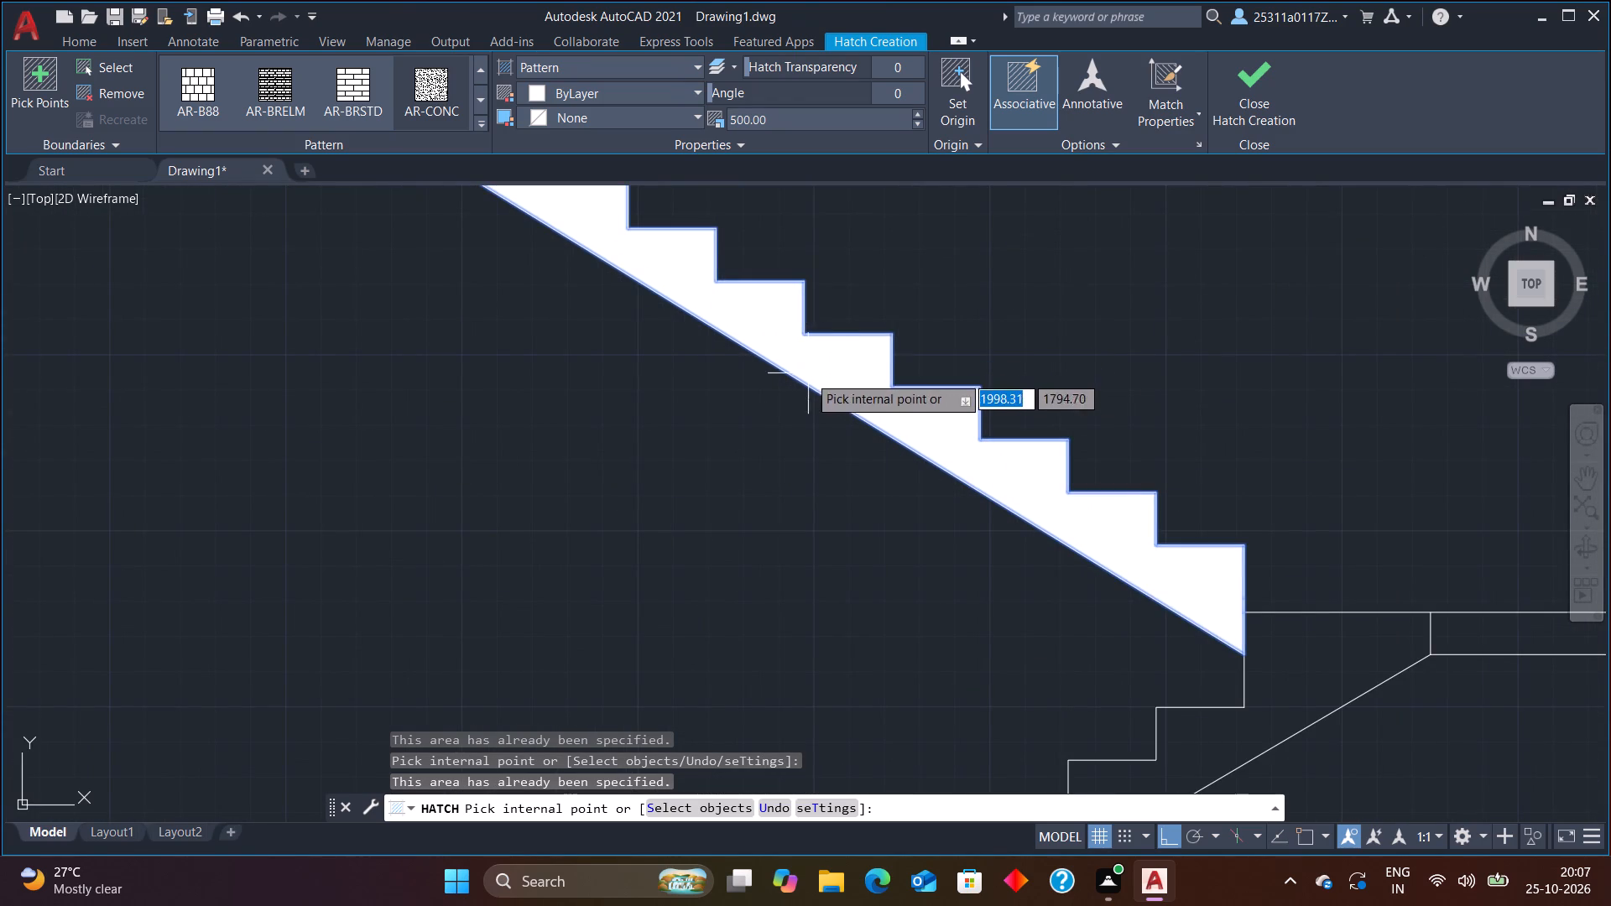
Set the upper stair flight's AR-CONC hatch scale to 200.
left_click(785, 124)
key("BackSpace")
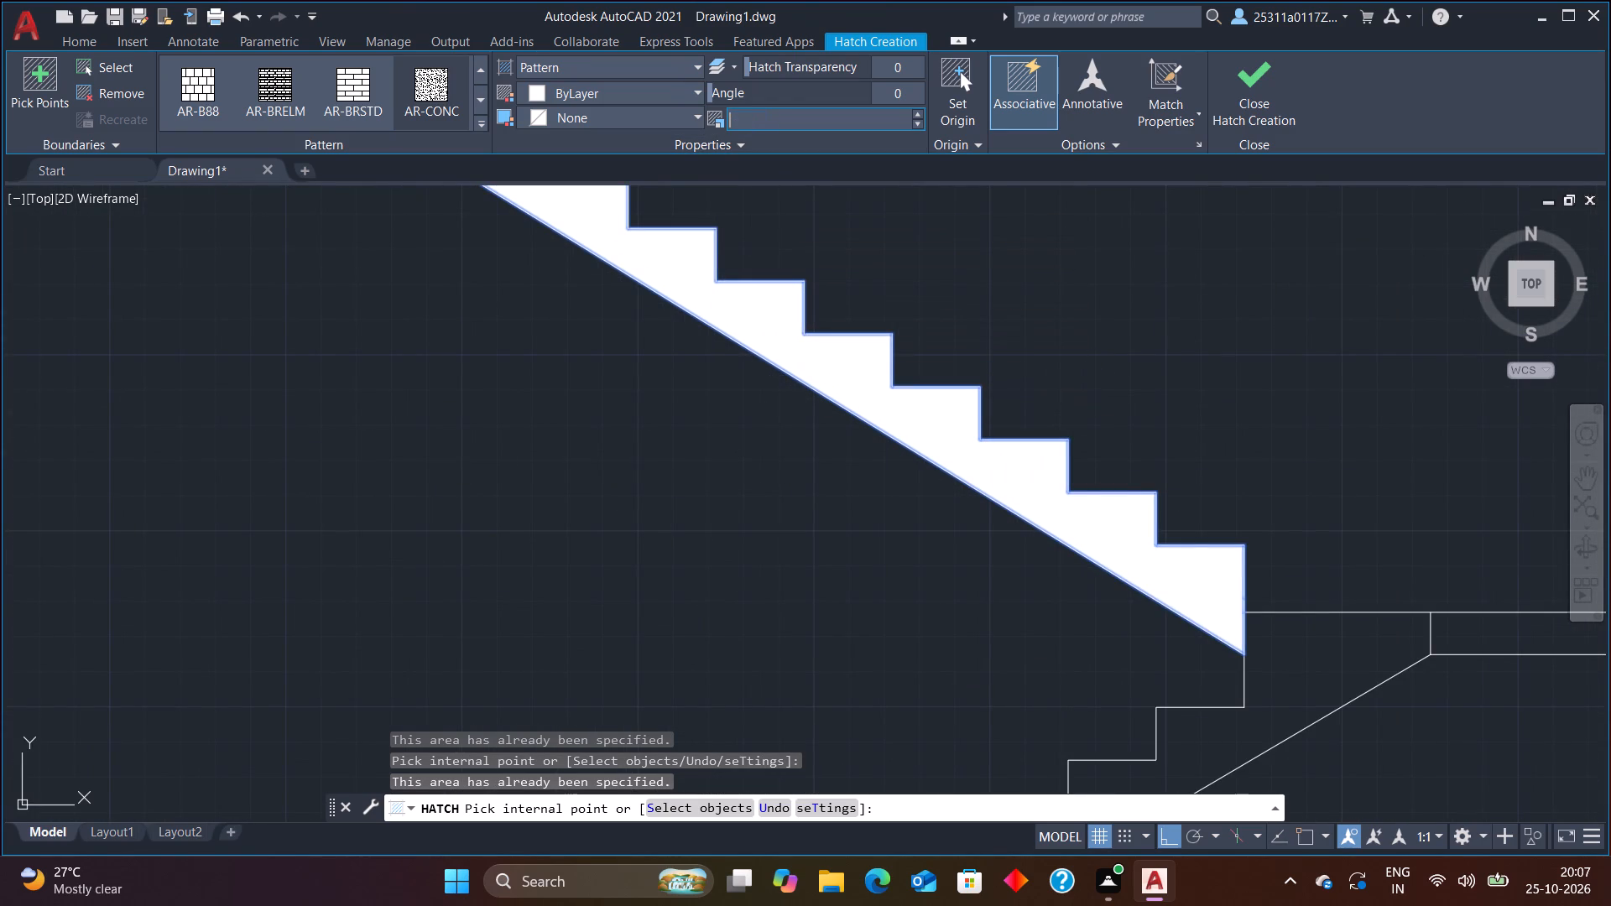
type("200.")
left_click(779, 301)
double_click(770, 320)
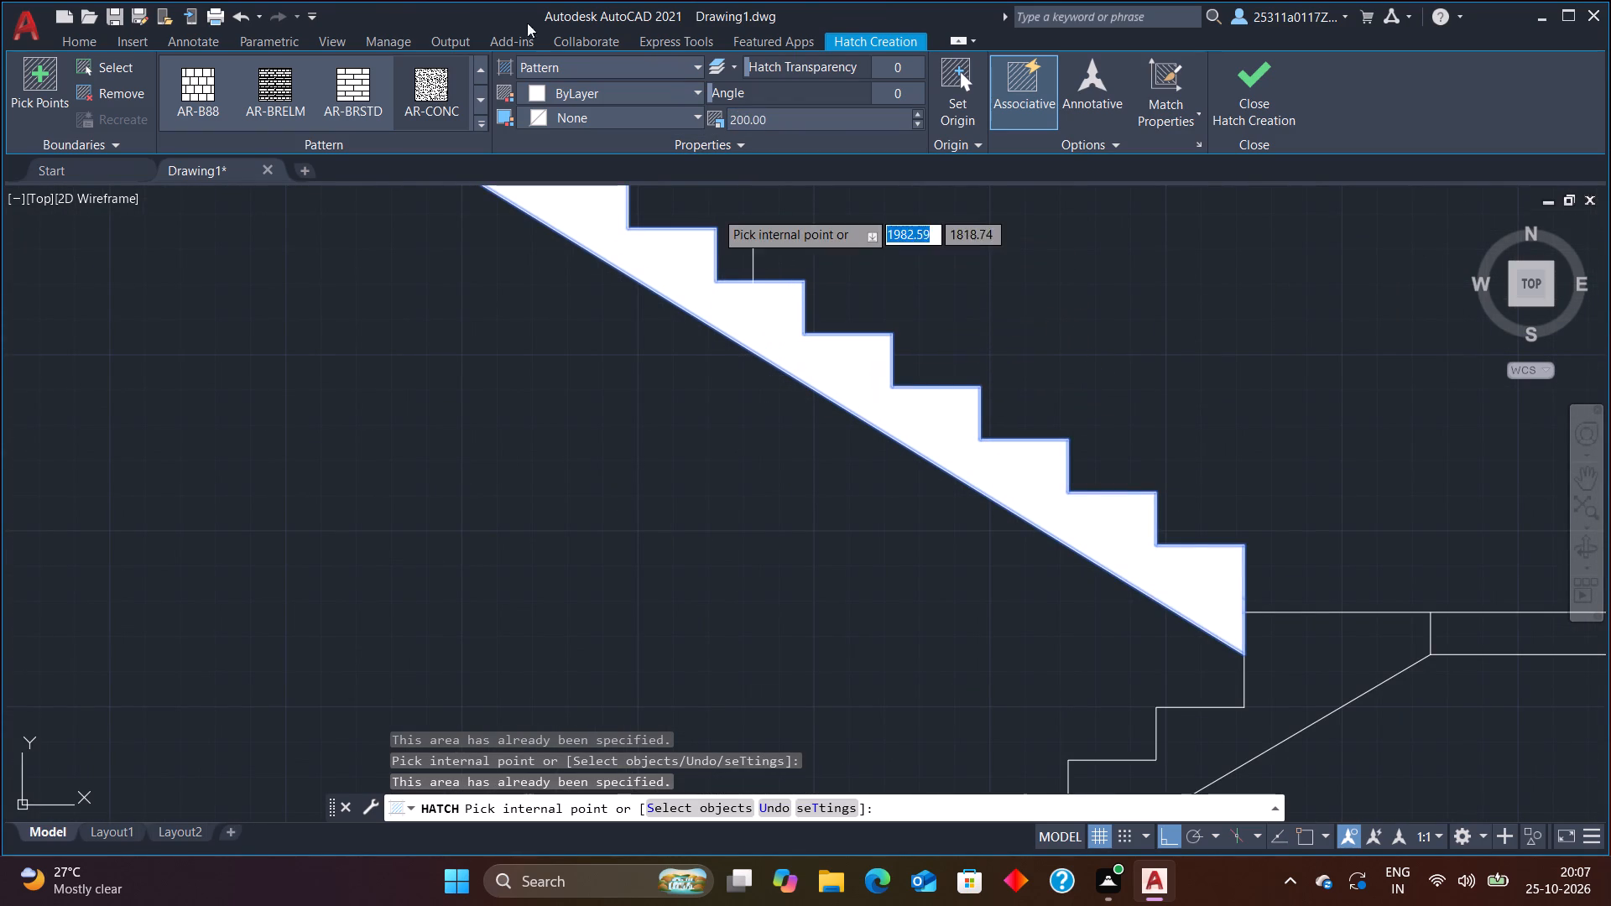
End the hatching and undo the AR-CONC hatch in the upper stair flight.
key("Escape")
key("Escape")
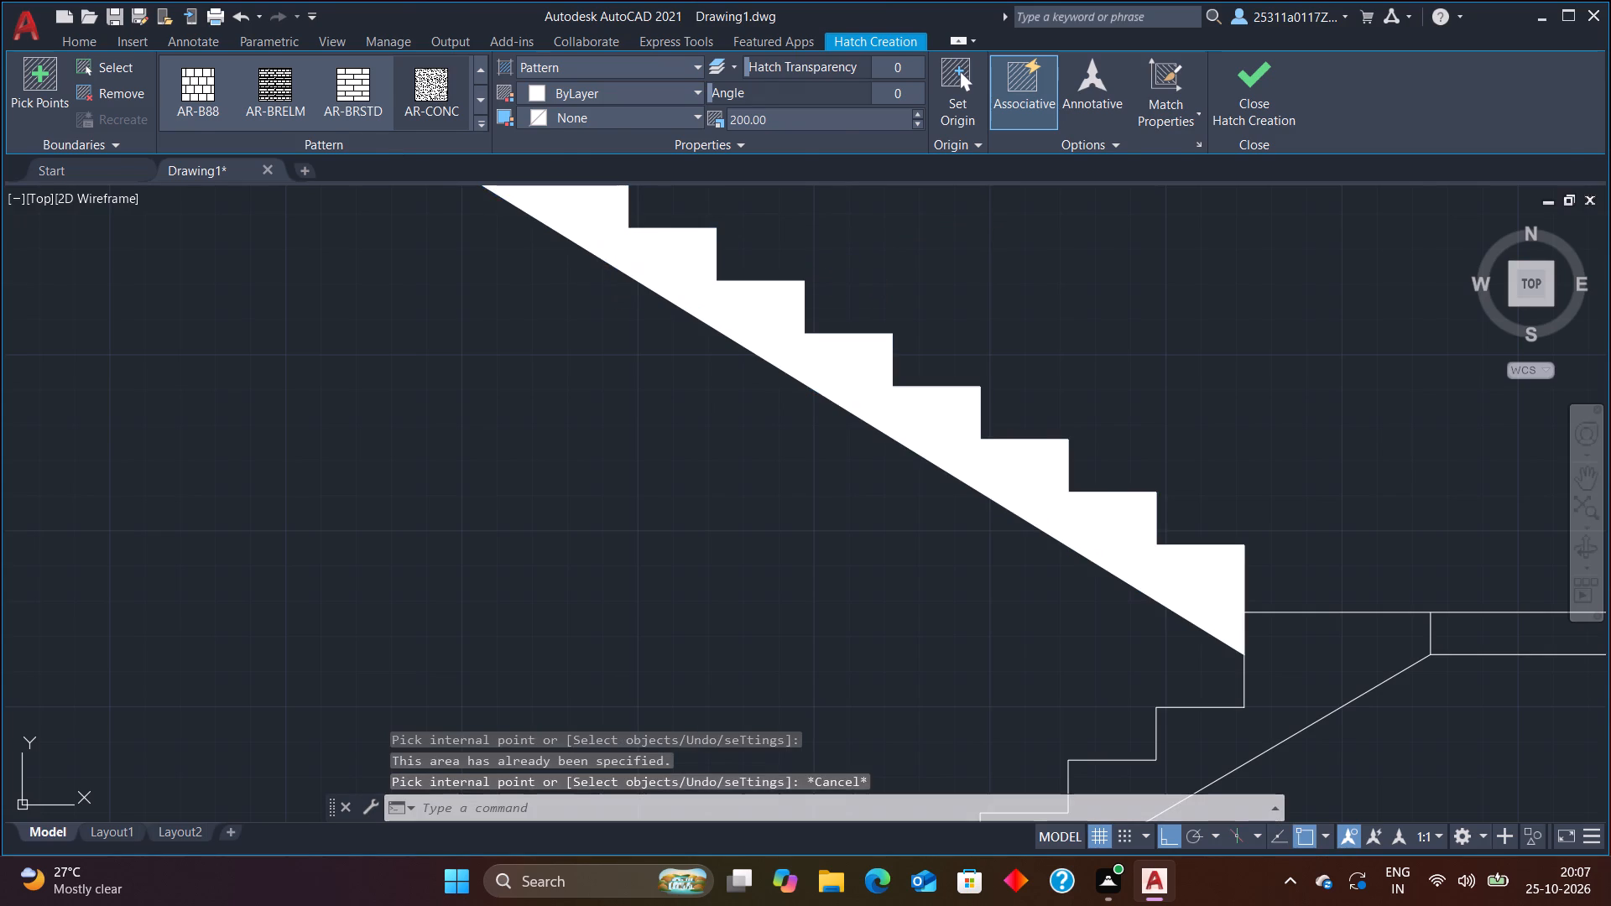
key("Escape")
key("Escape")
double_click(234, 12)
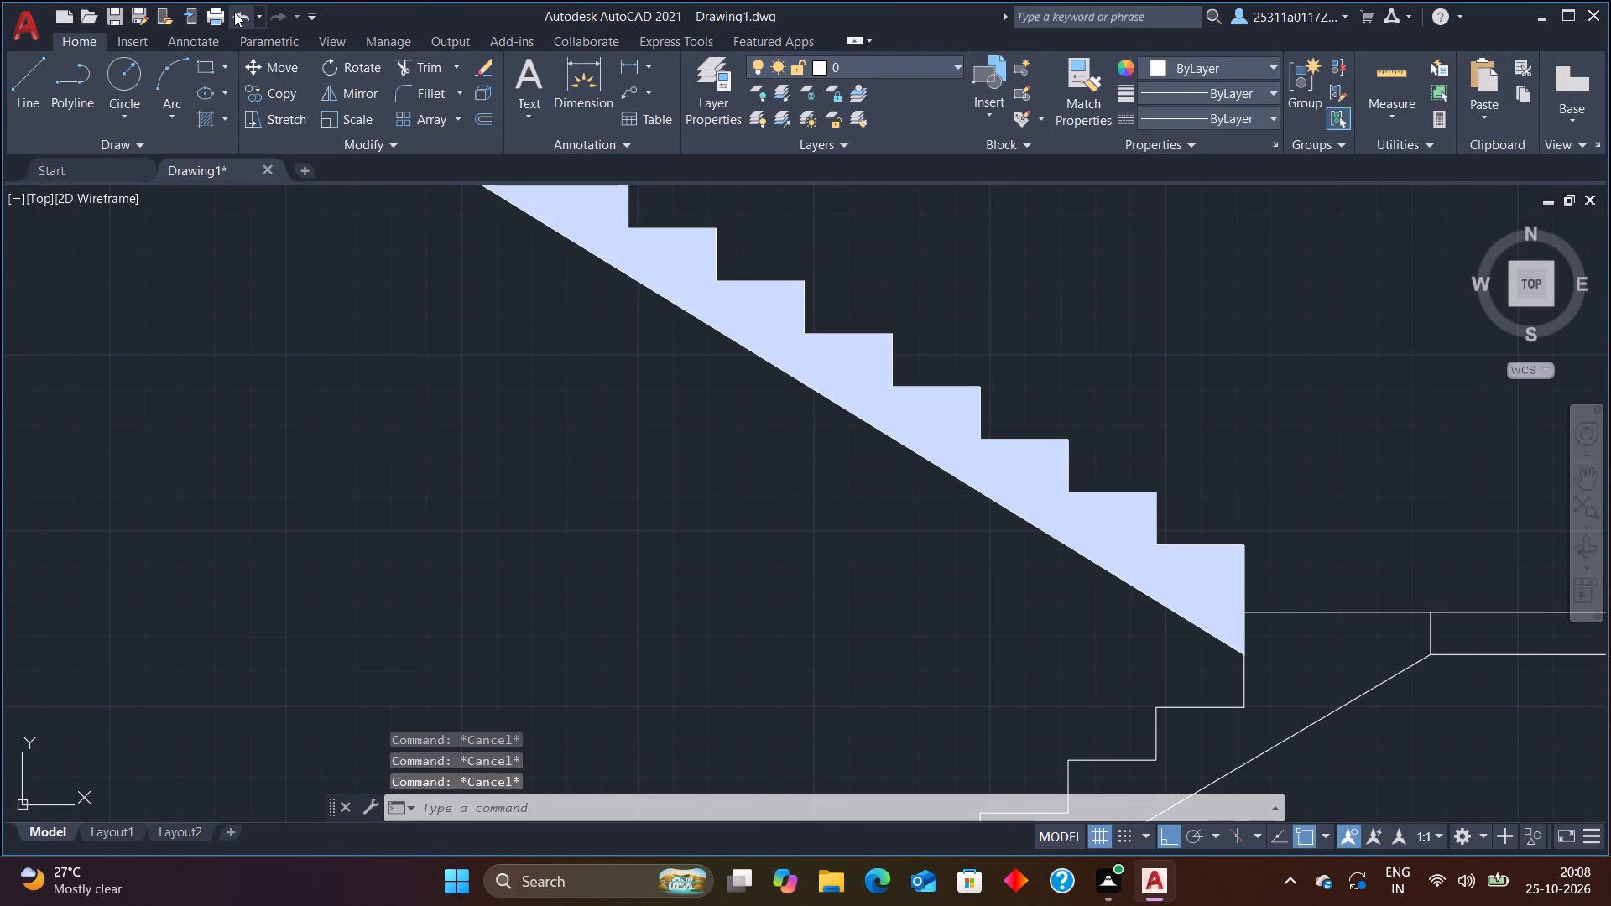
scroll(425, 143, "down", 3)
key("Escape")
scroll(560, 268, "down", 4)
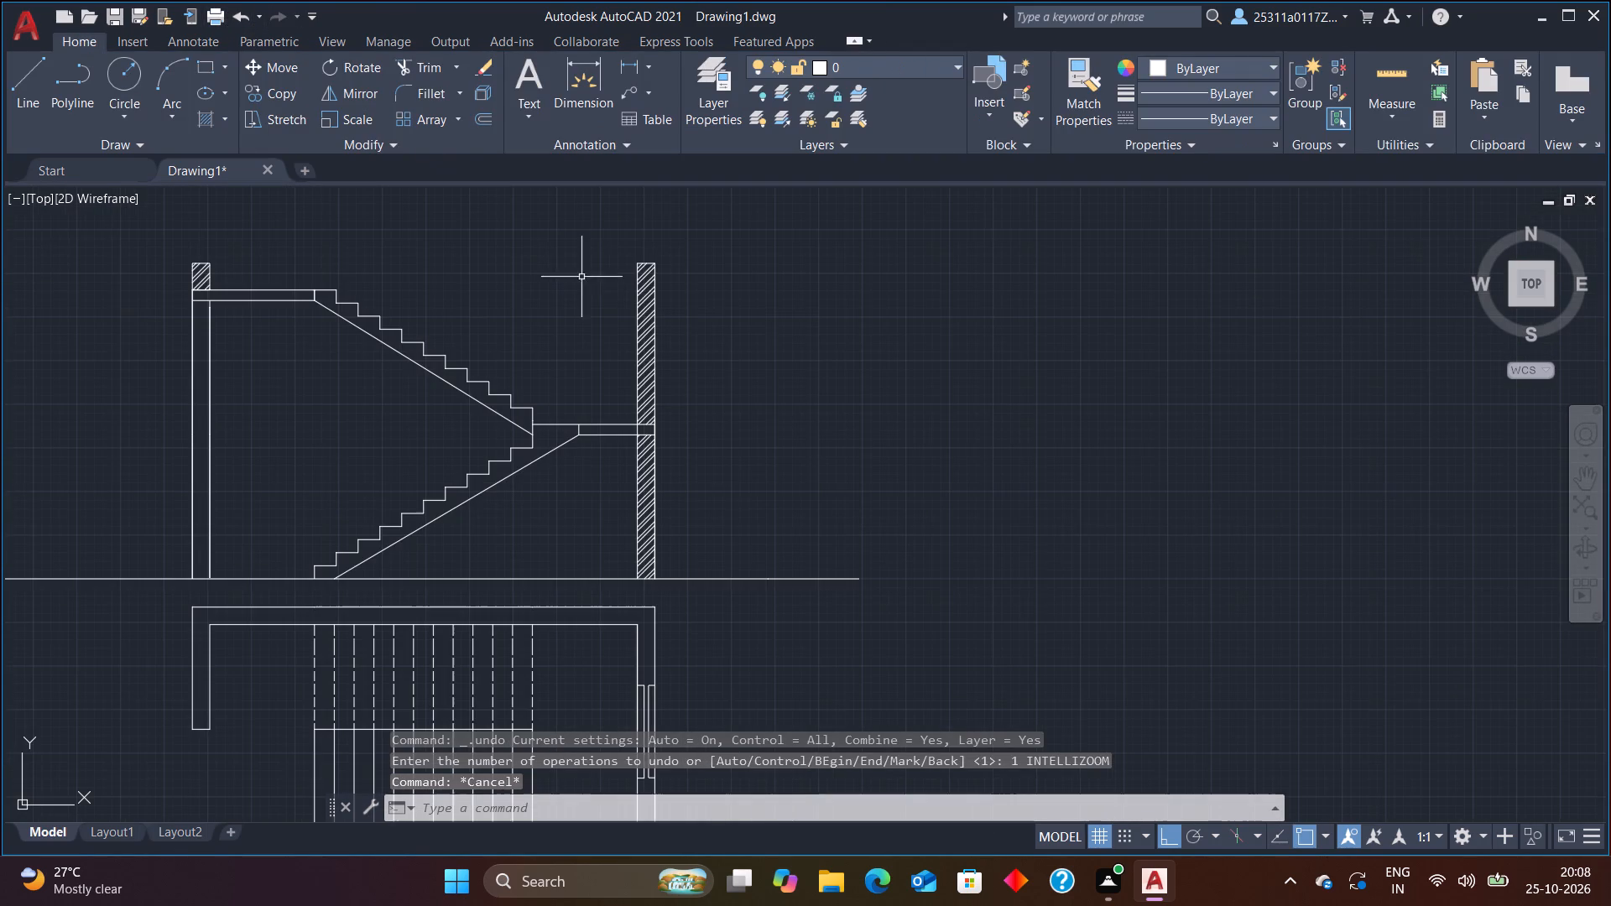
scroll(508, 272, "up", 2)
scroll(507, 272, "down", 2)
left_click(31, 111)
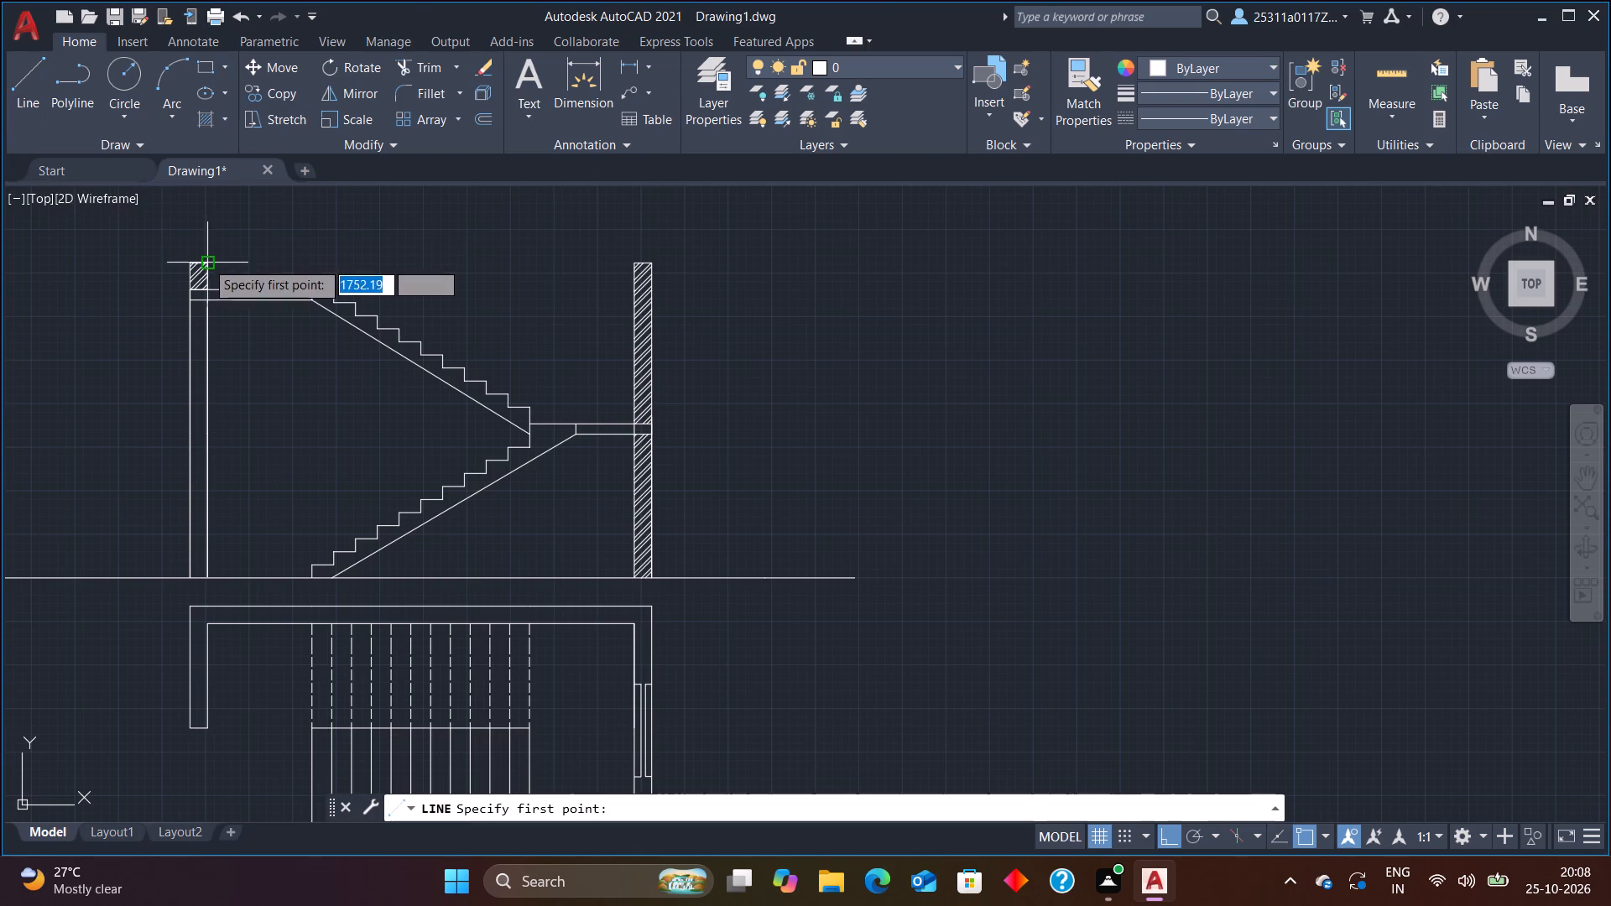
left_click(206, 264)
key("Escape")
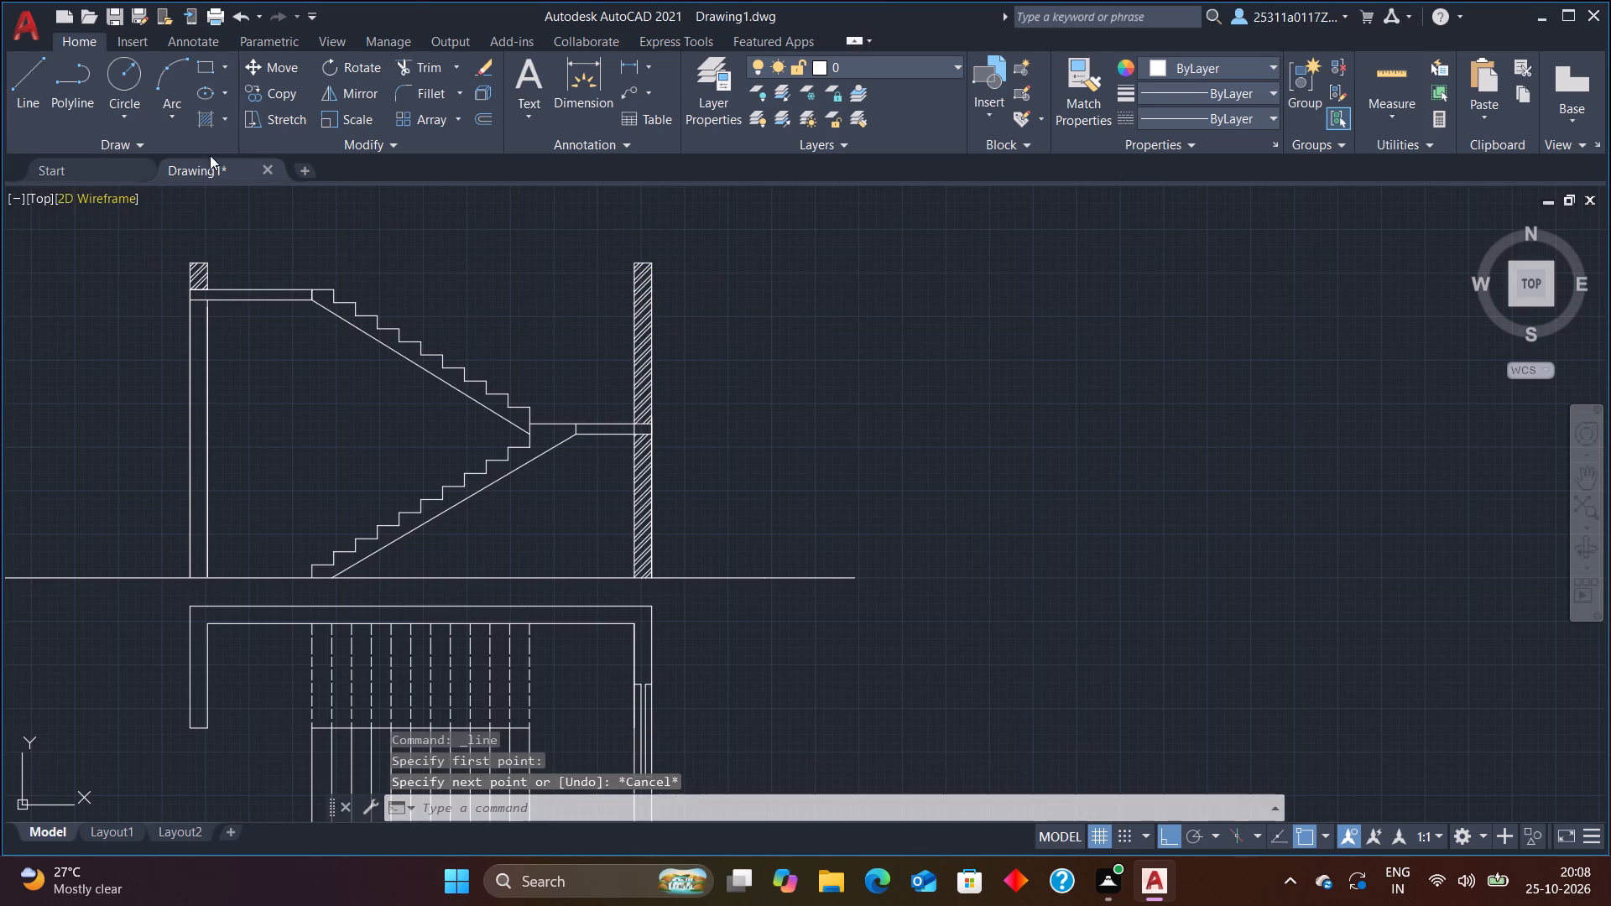
Hatch the upper stair flight with the AR-RROOF pattern at scale 1.
left_click(219, 122)
left_click(211, 121)
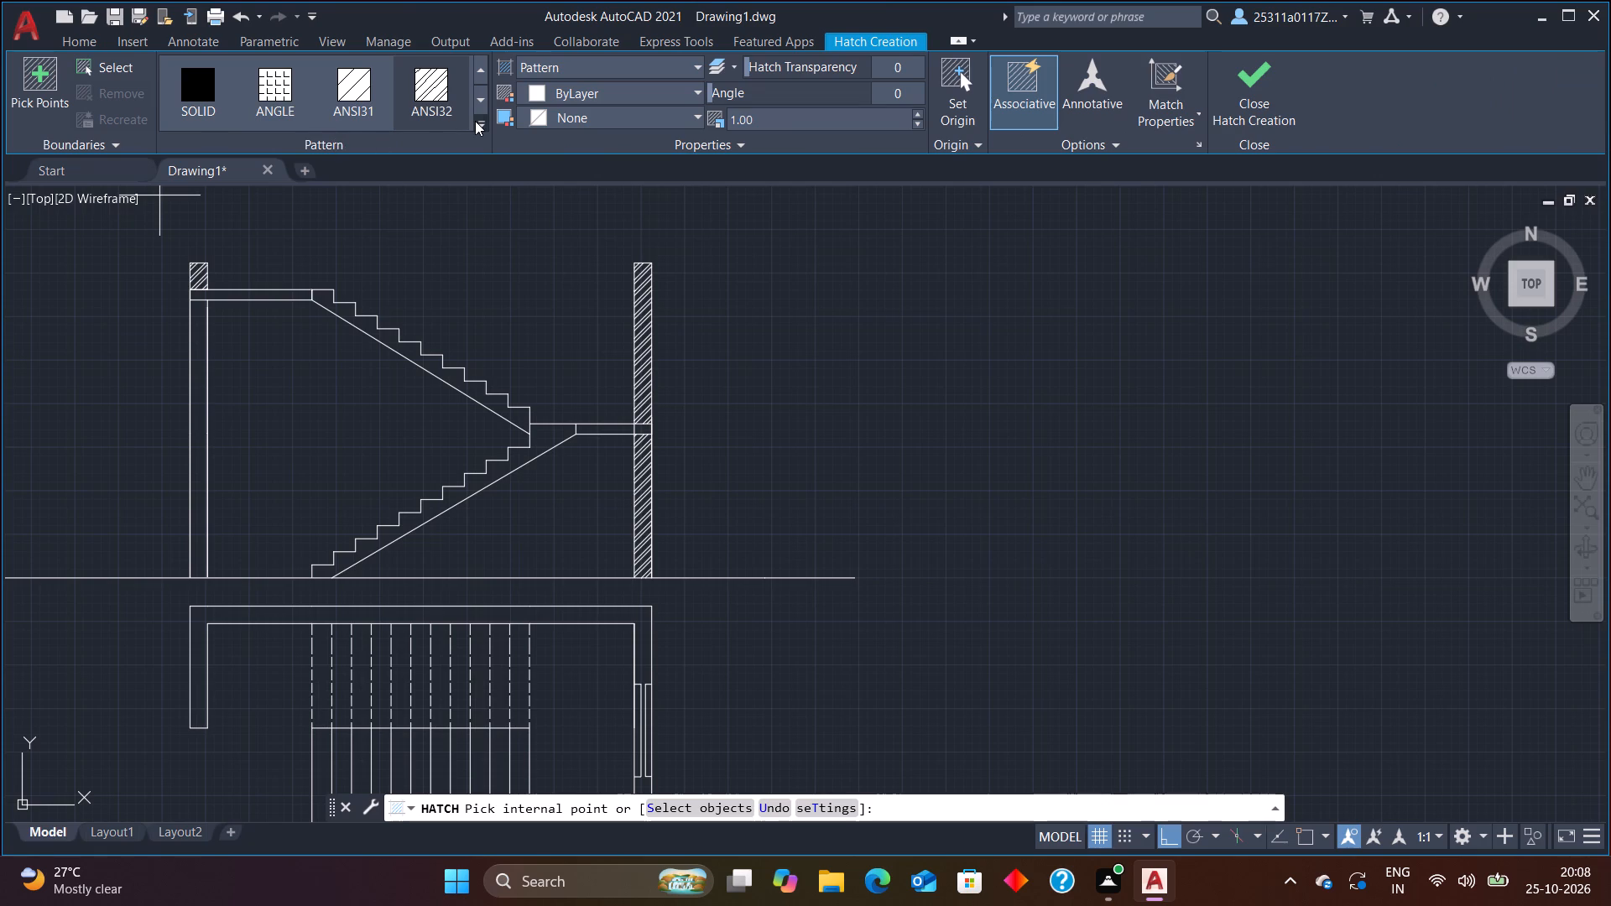
left_click(475, 121)
scroll(314, 254, "up", 3)
scroll(313, 255, "down", 4)
scroll(321, 247, "up", 1)
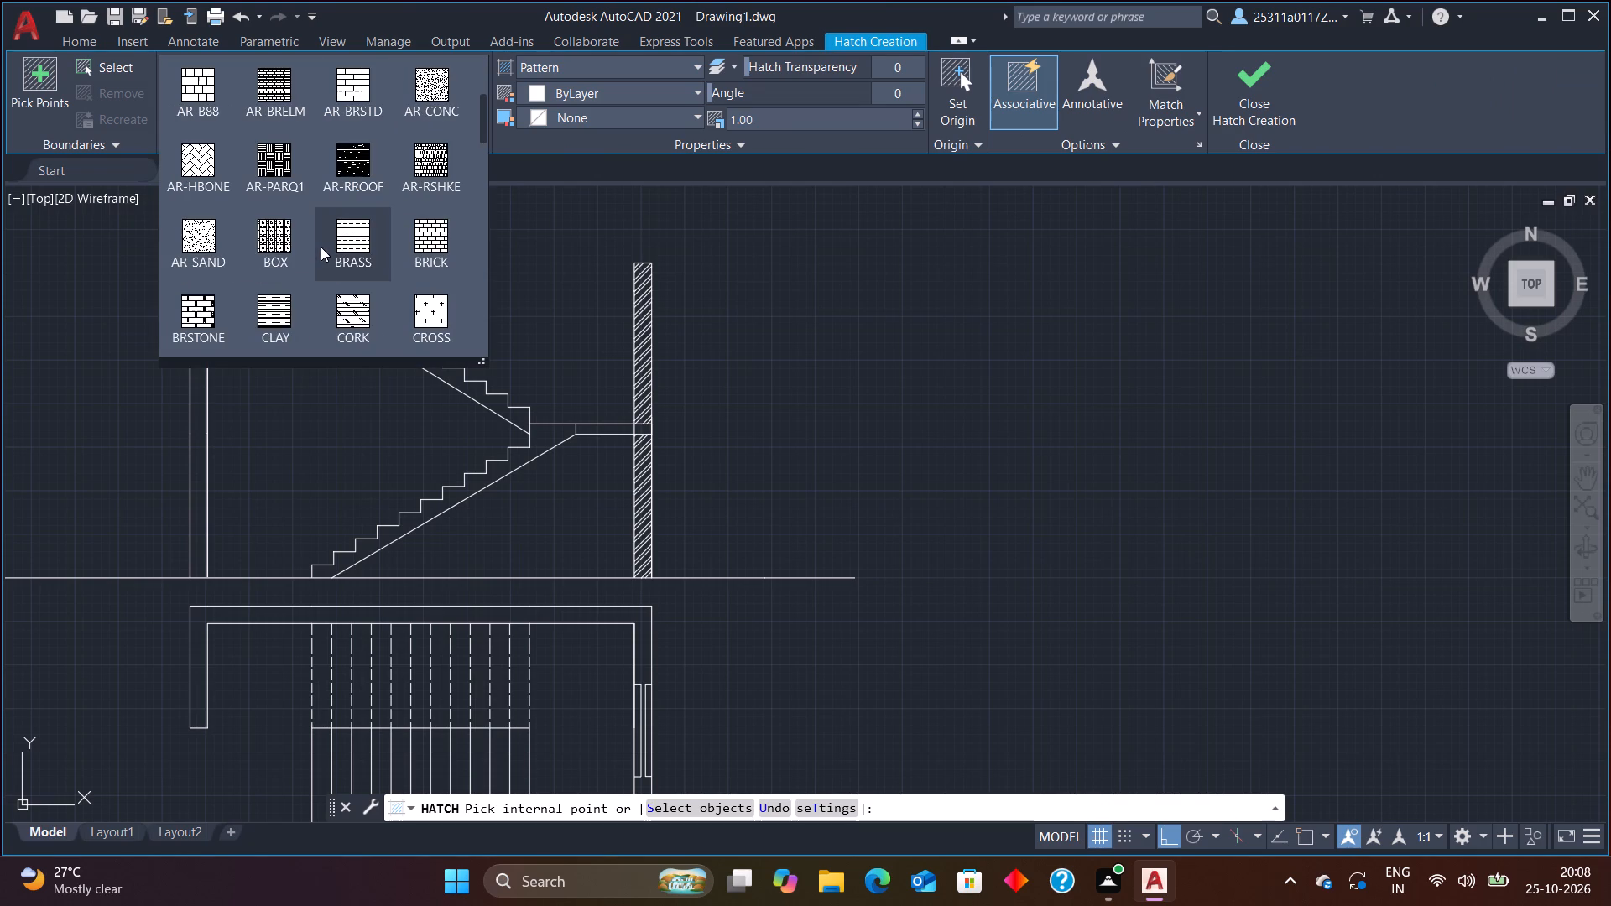
left_click(425, 160)
left_click(341, 91)
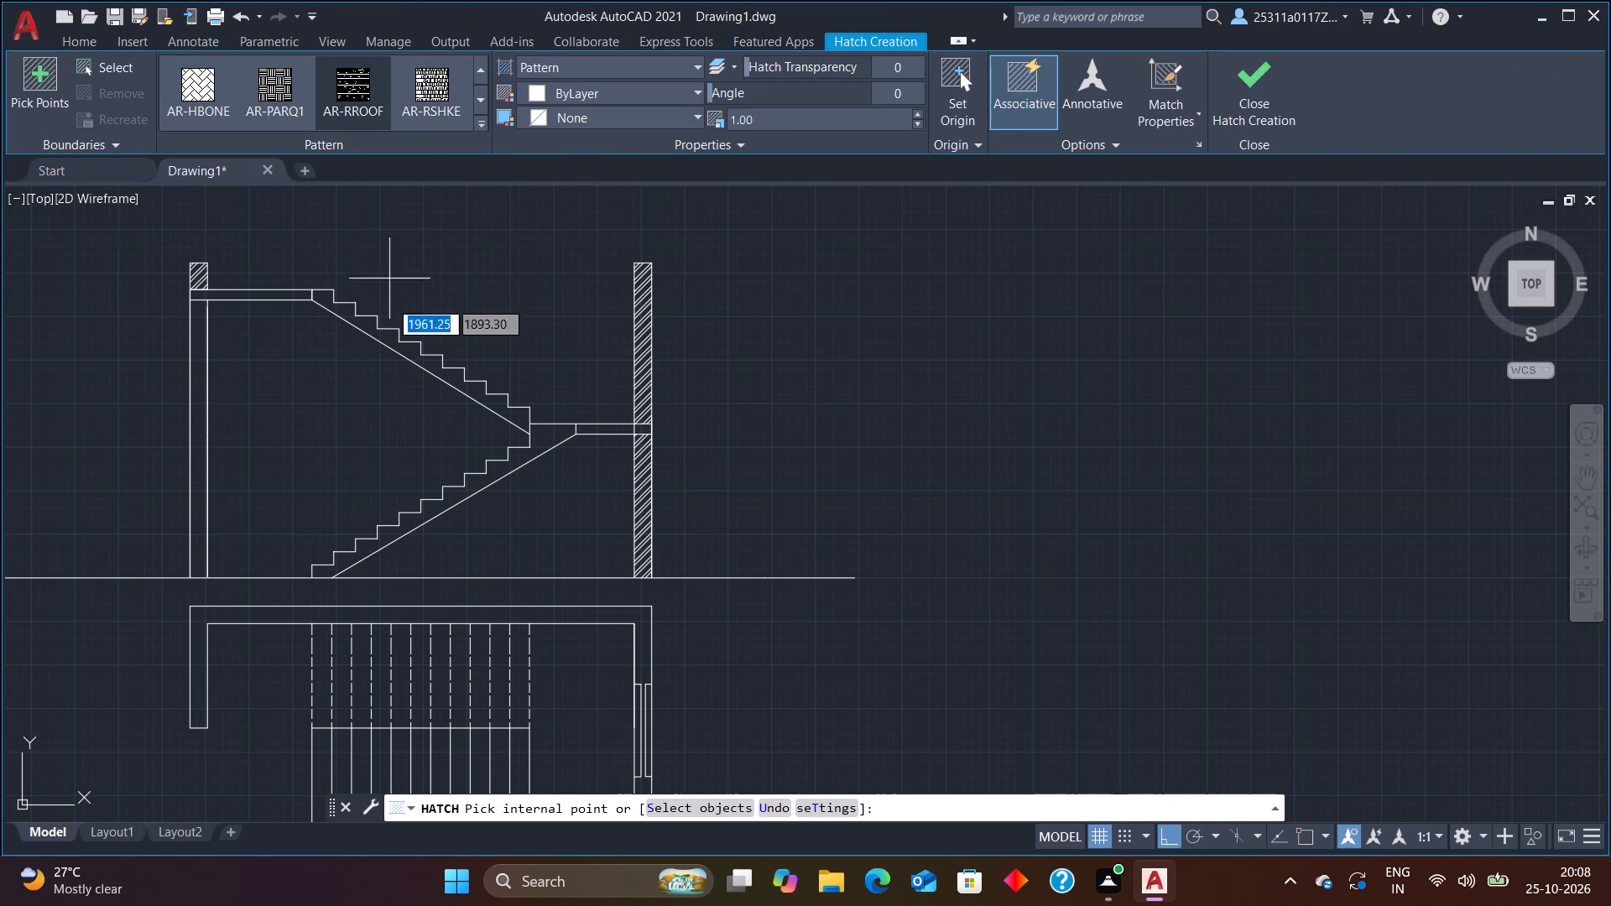
scroll(387, 360, "up", 3)
left_click(472, 320)
scroll(475, 342, "down", 2)
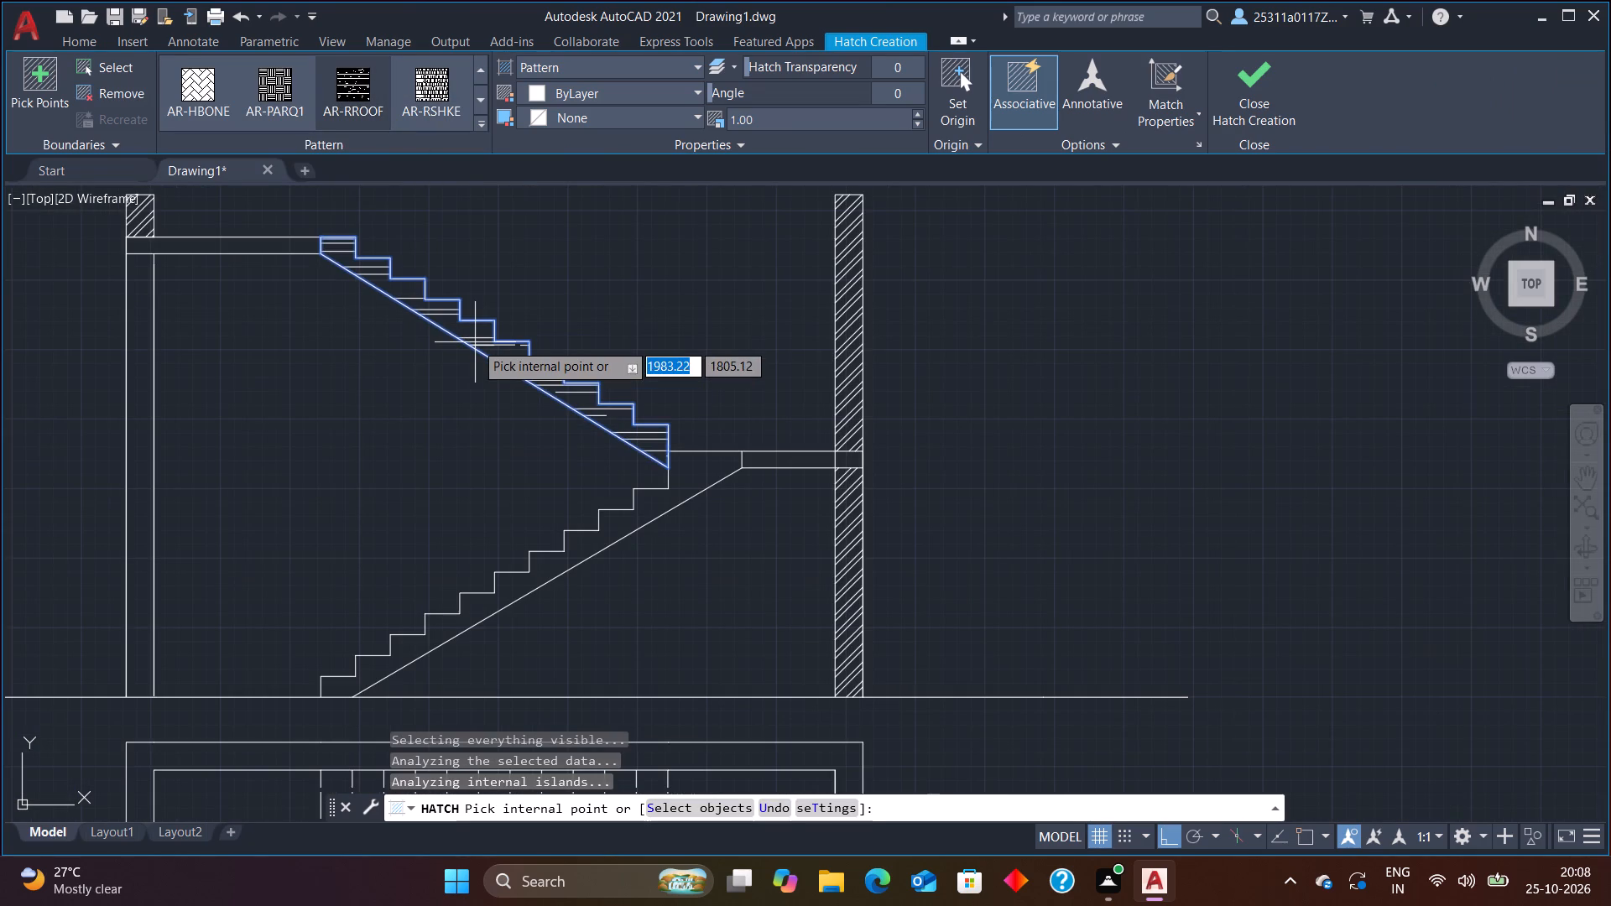
Change the upper stair flight's hatch pattern to GRAVEL.
left_click(481, 122)
scroll(392, 278, "down", 4)
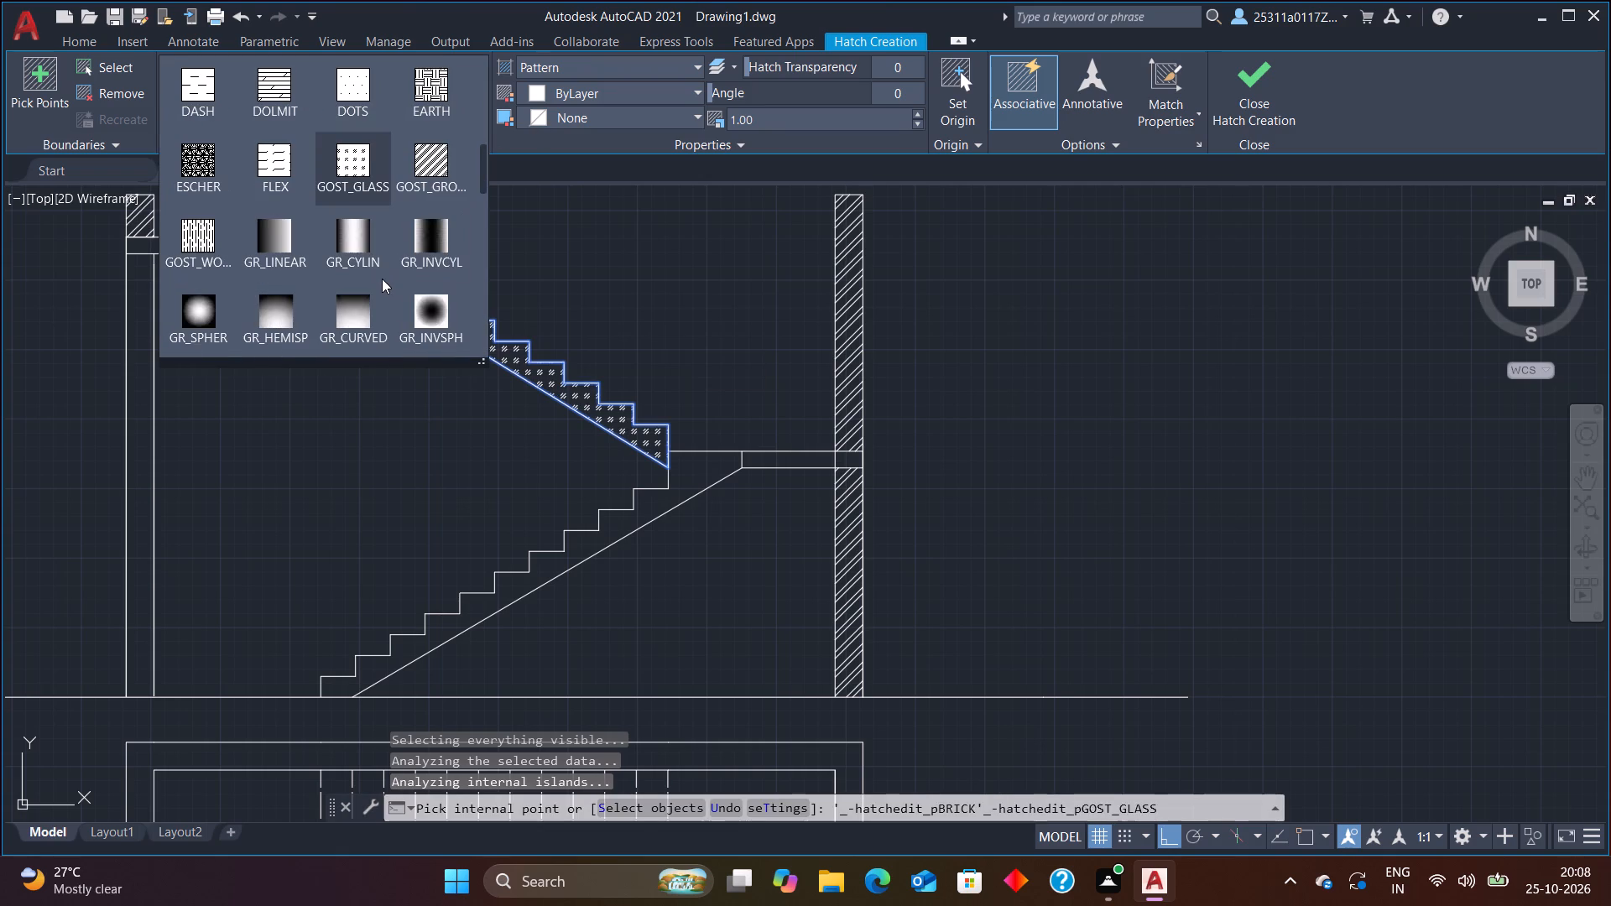
scroll(357, 172, "up", 2)
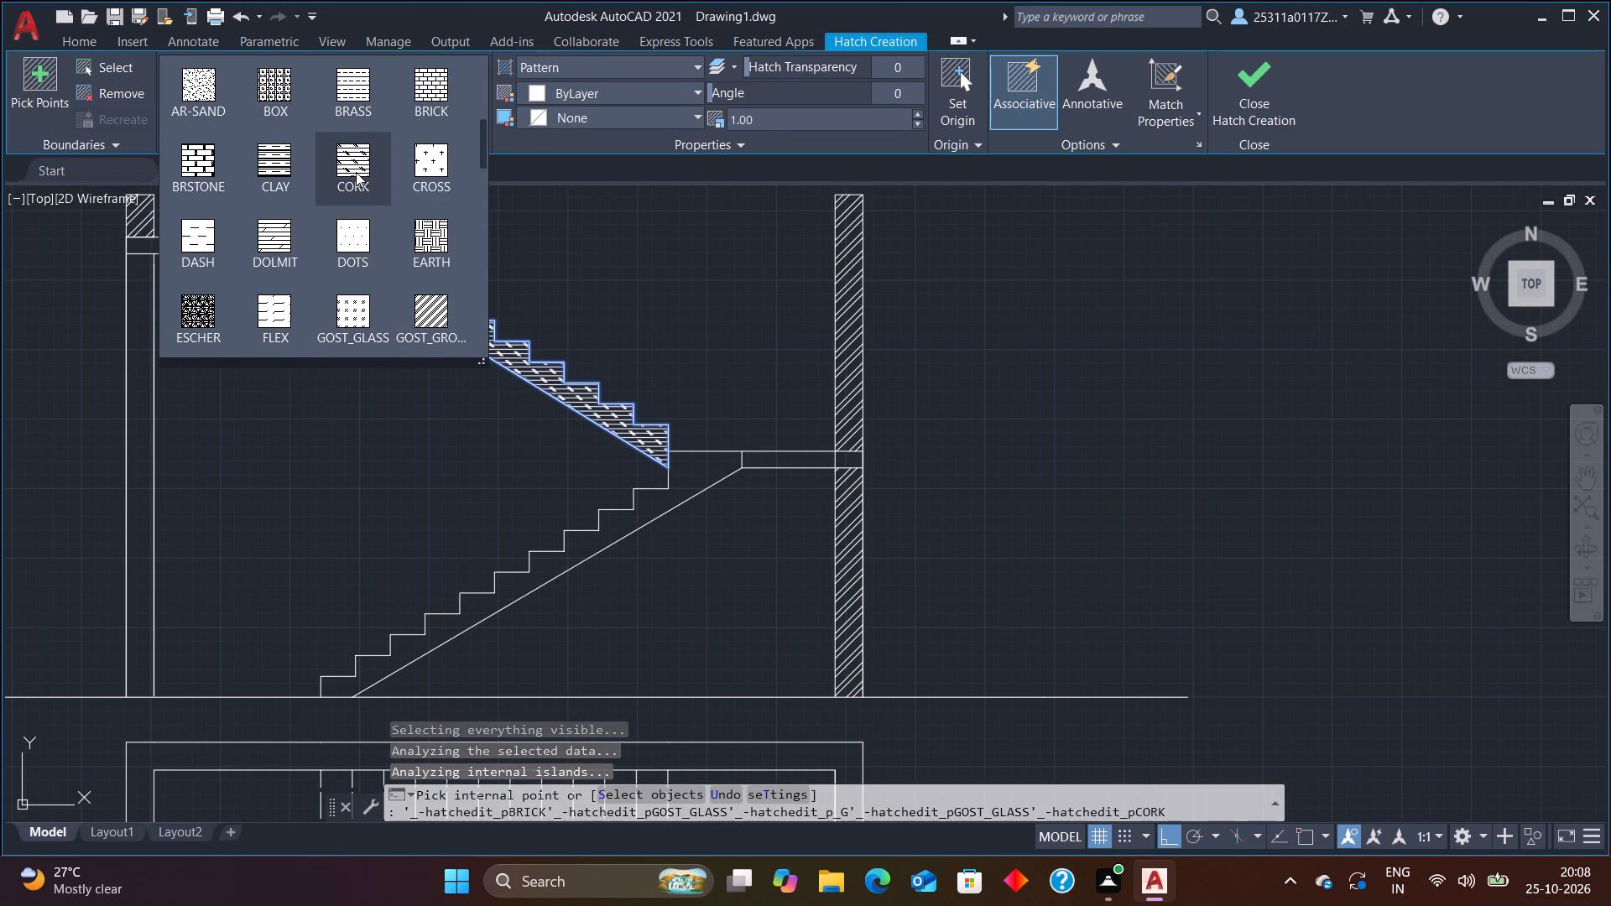
scroll(356, 172, "down", 2)
scroll(241, 259, "down", 3)
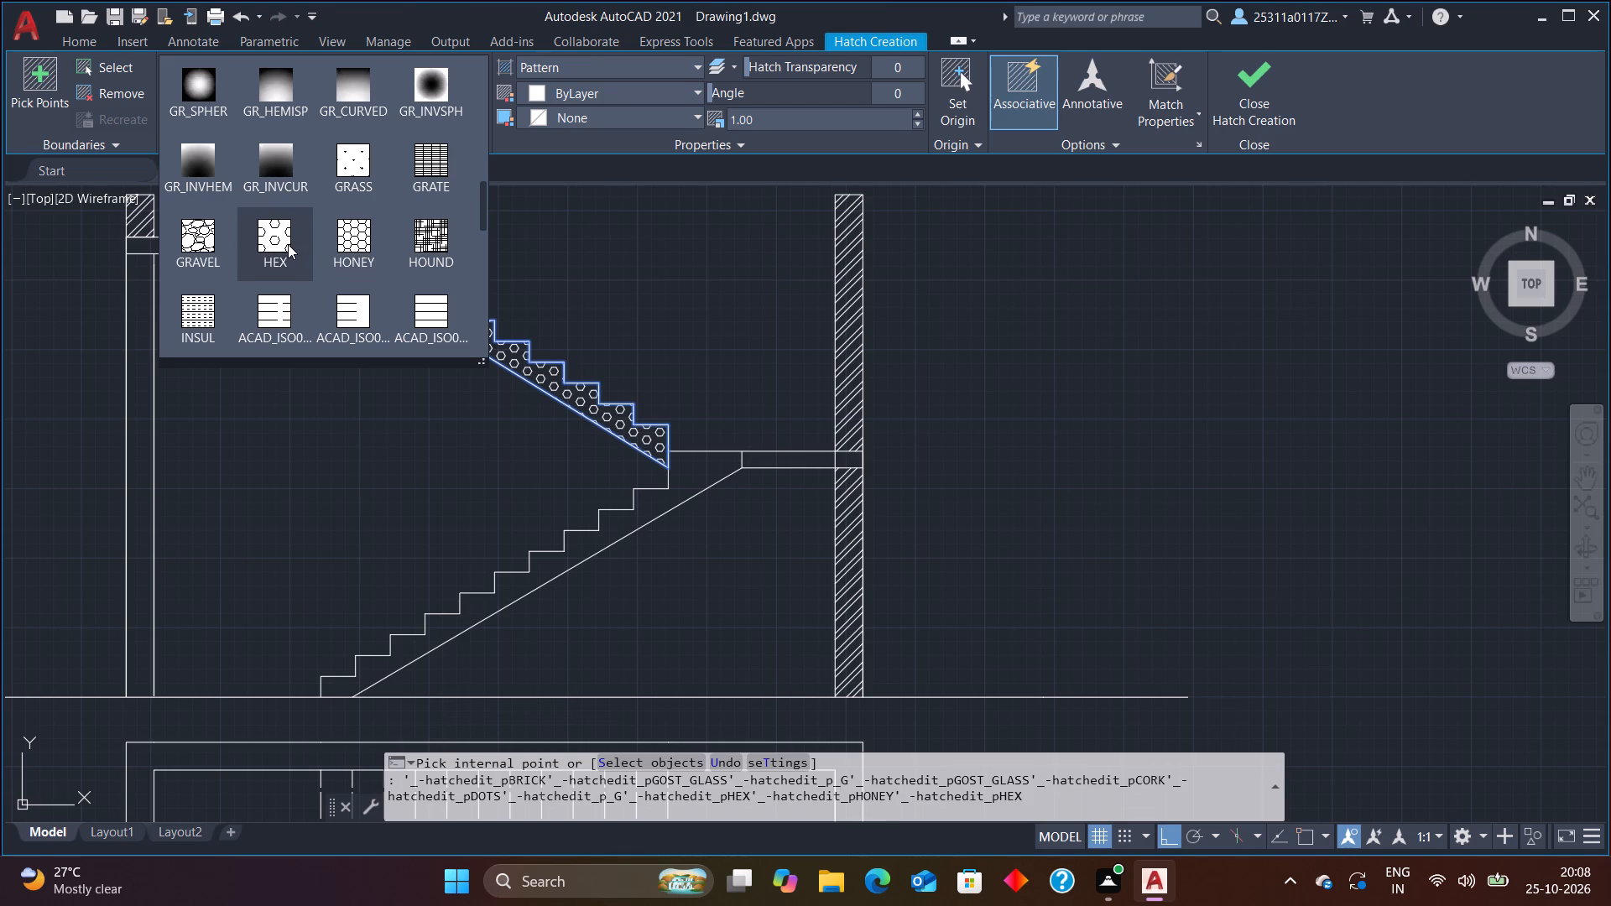
left_click(217, 251)
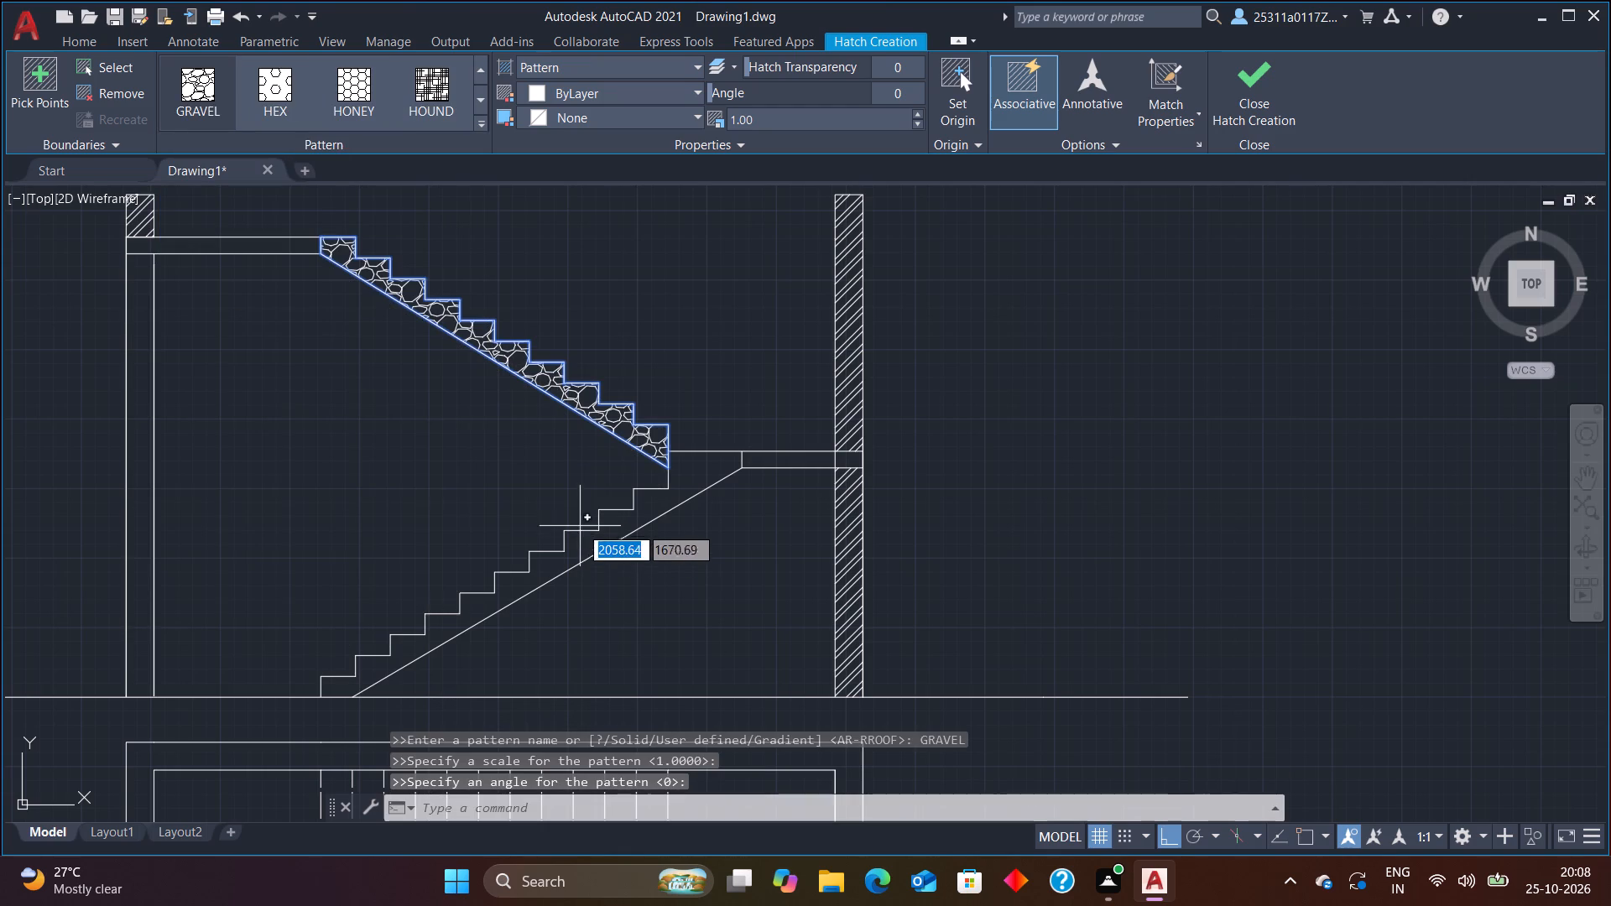
Hatch the lower stair flight, the mid-landing slab and the upper landing slab with the GRAVEL pattern.
left_click(624, 526)
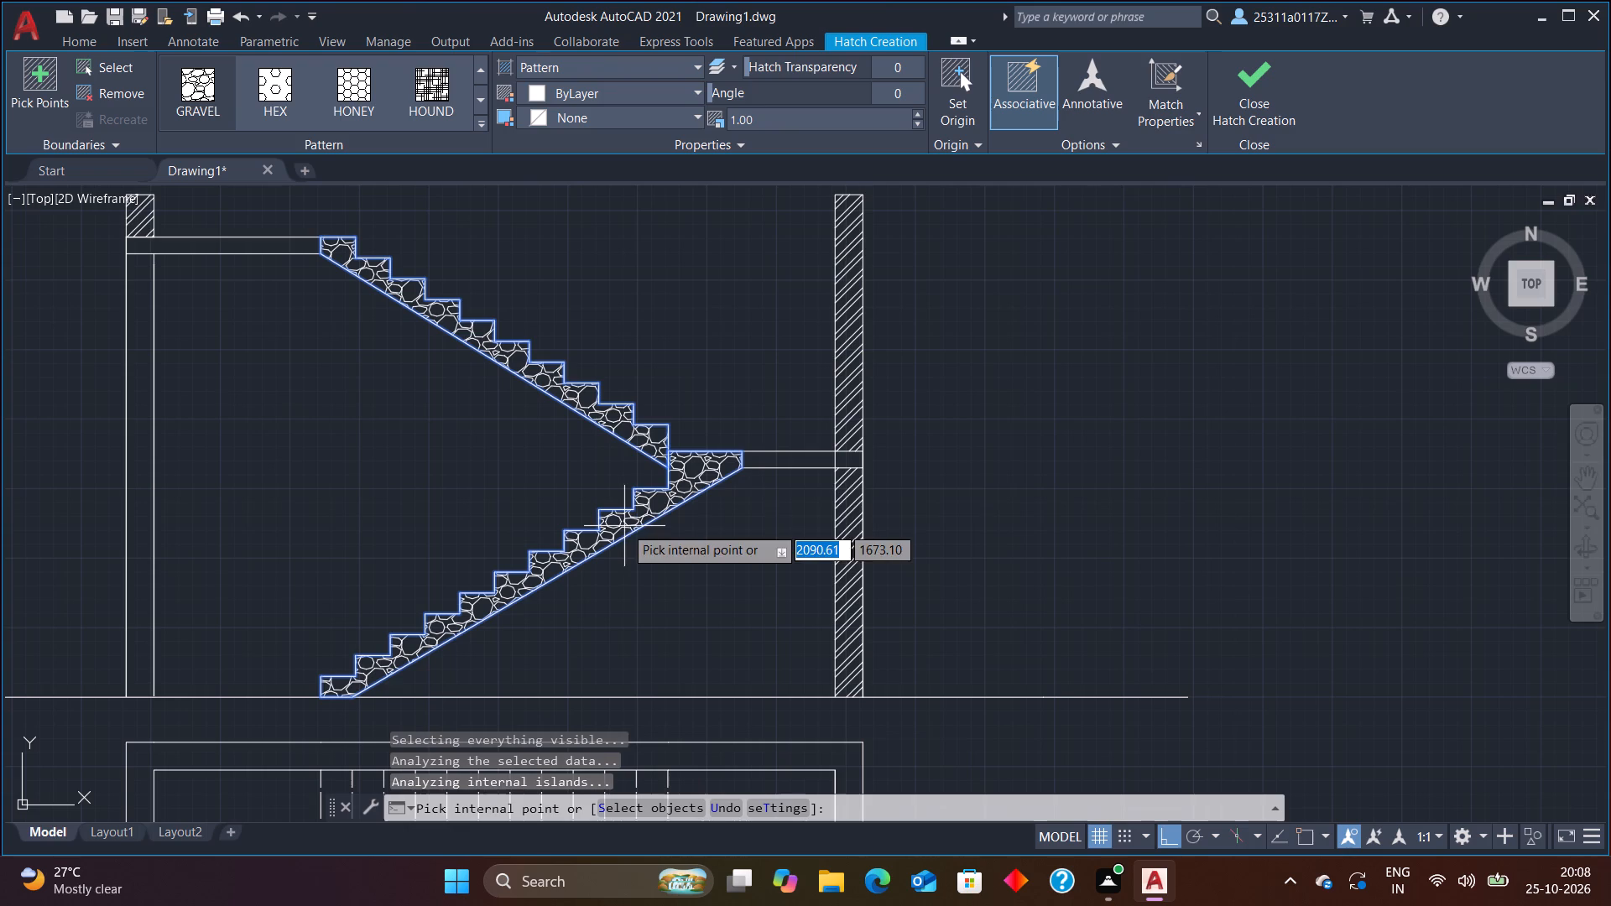
left_click(779, 461)
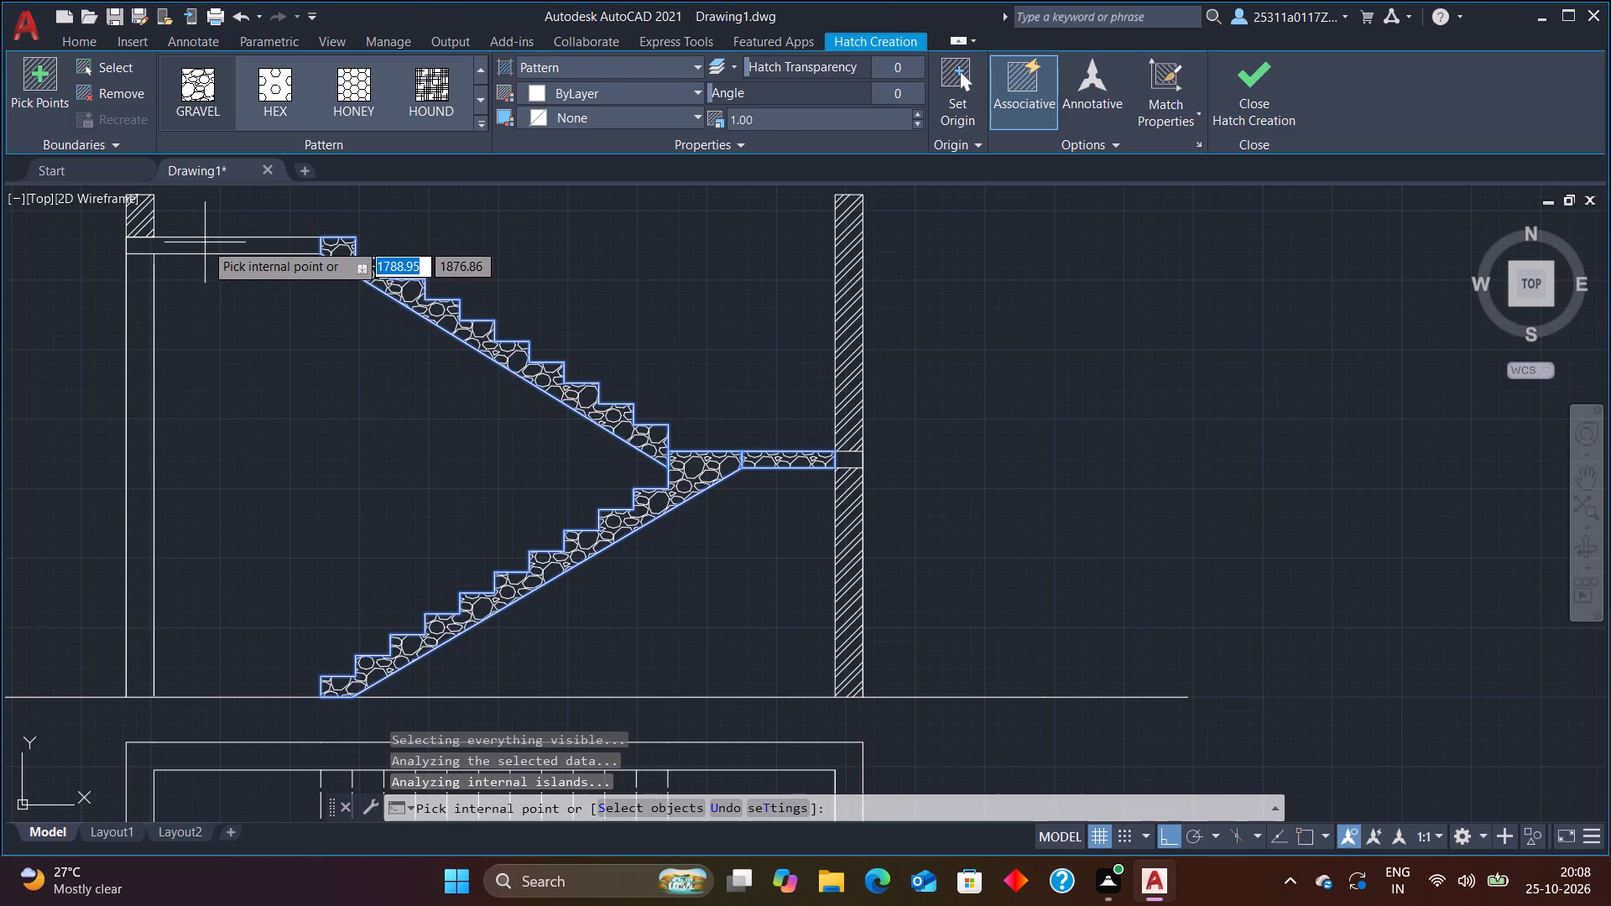
left_click(217, 247)
key("Escape")
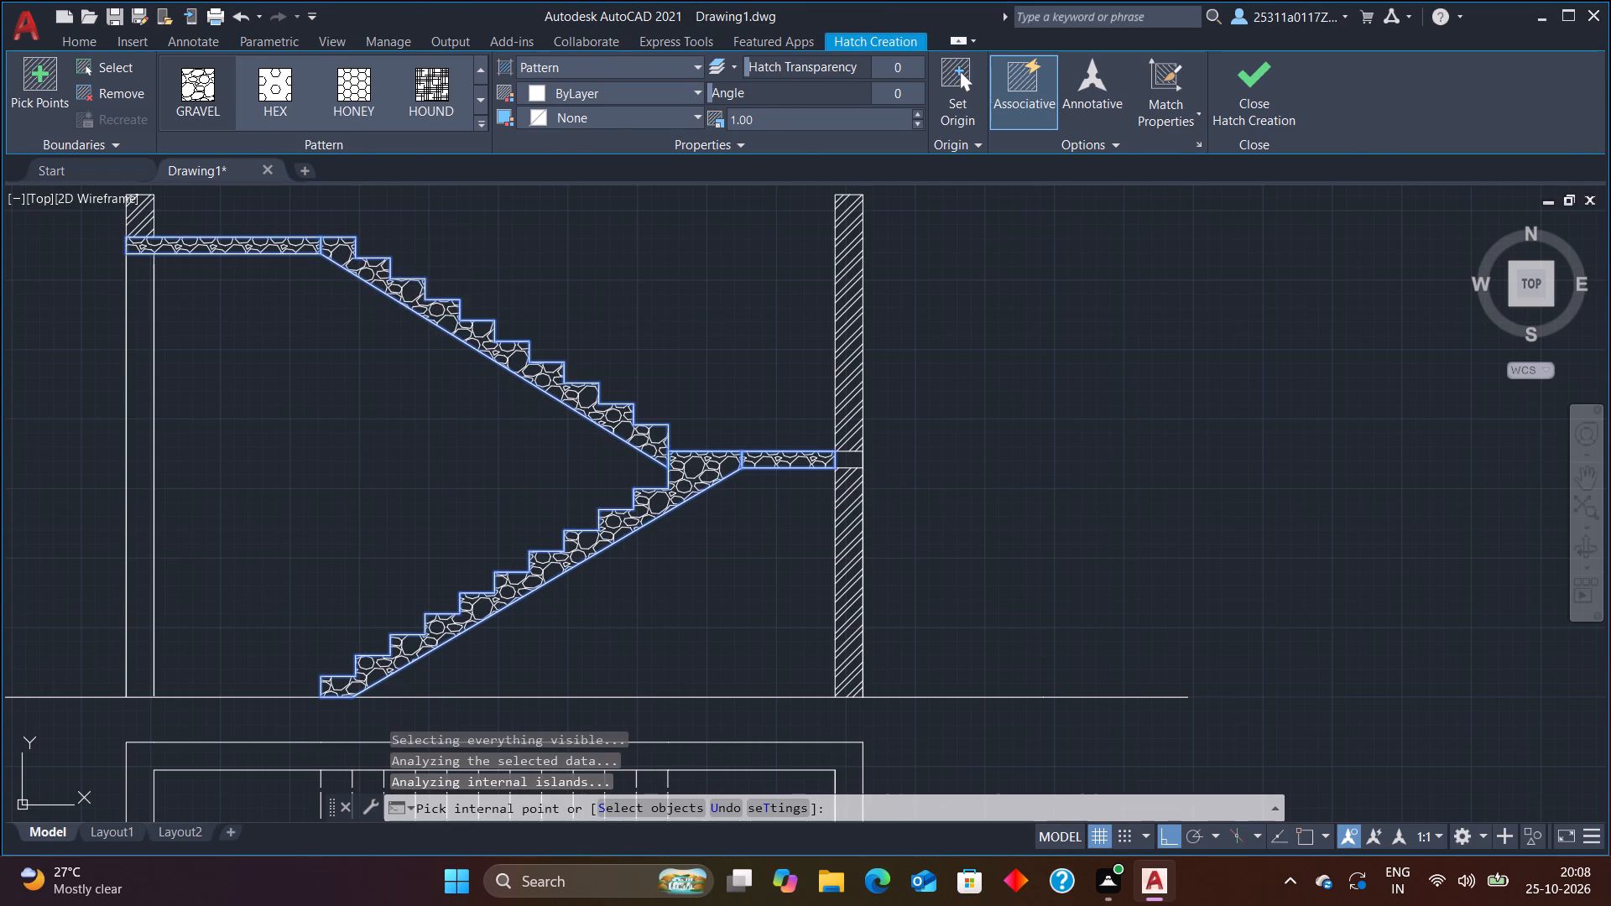
scroll(432, 278, "down", 3)
scroll(370, 315, "up", 2)
key("Escape")
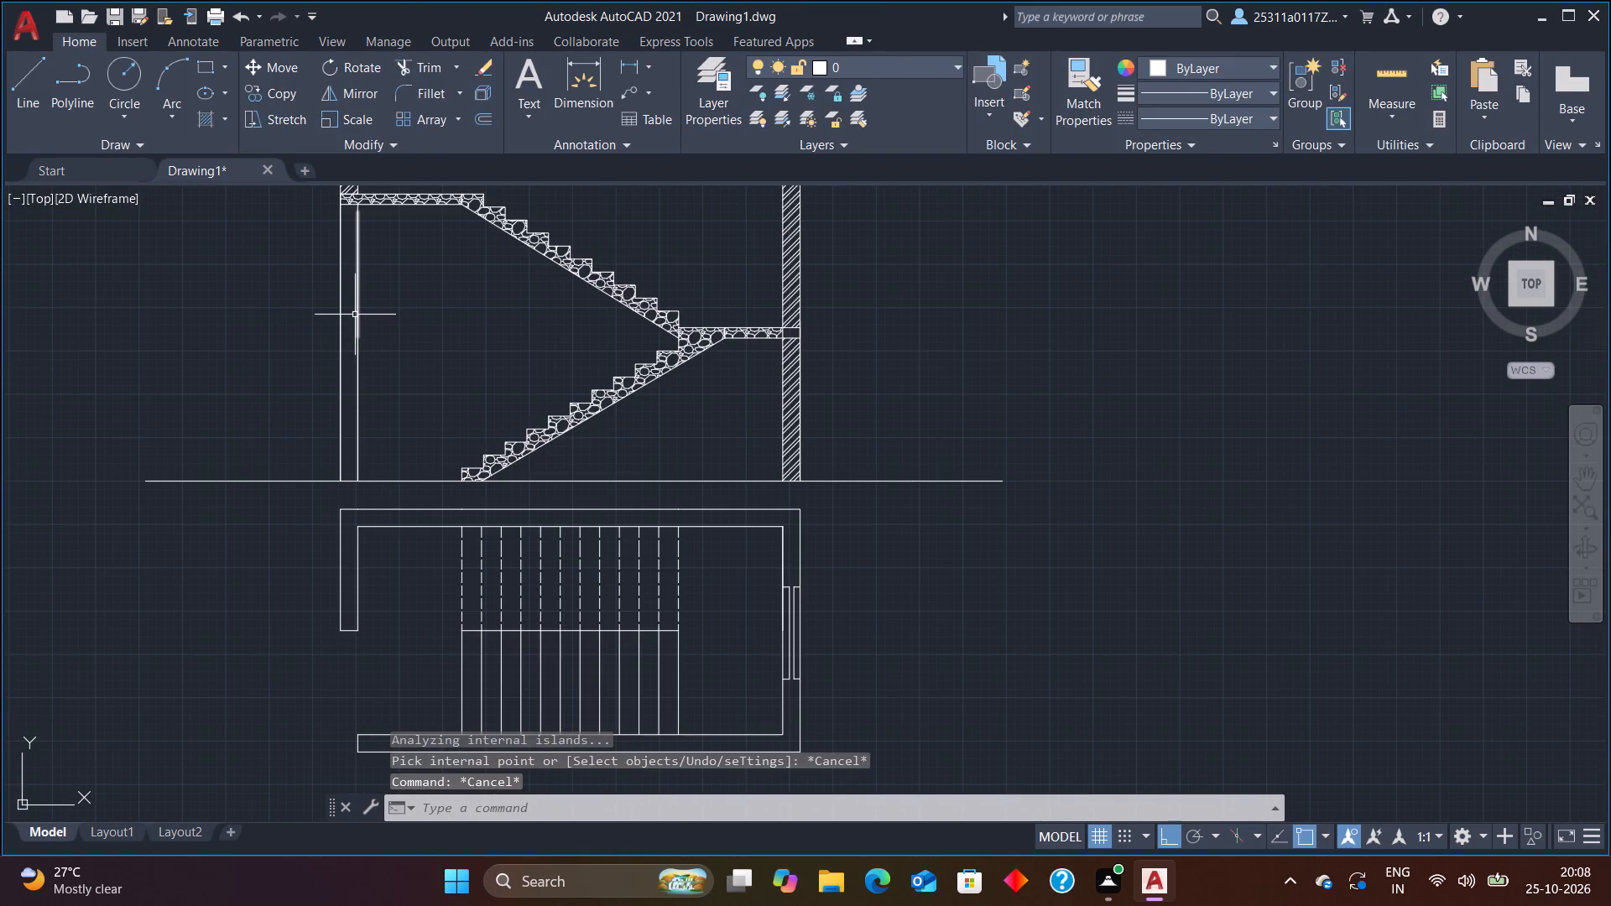
Hatch the mid-landing slab's end inside the landing-side wall with the GRAVEL pattern.
scroll(345, 329, "down", 2)
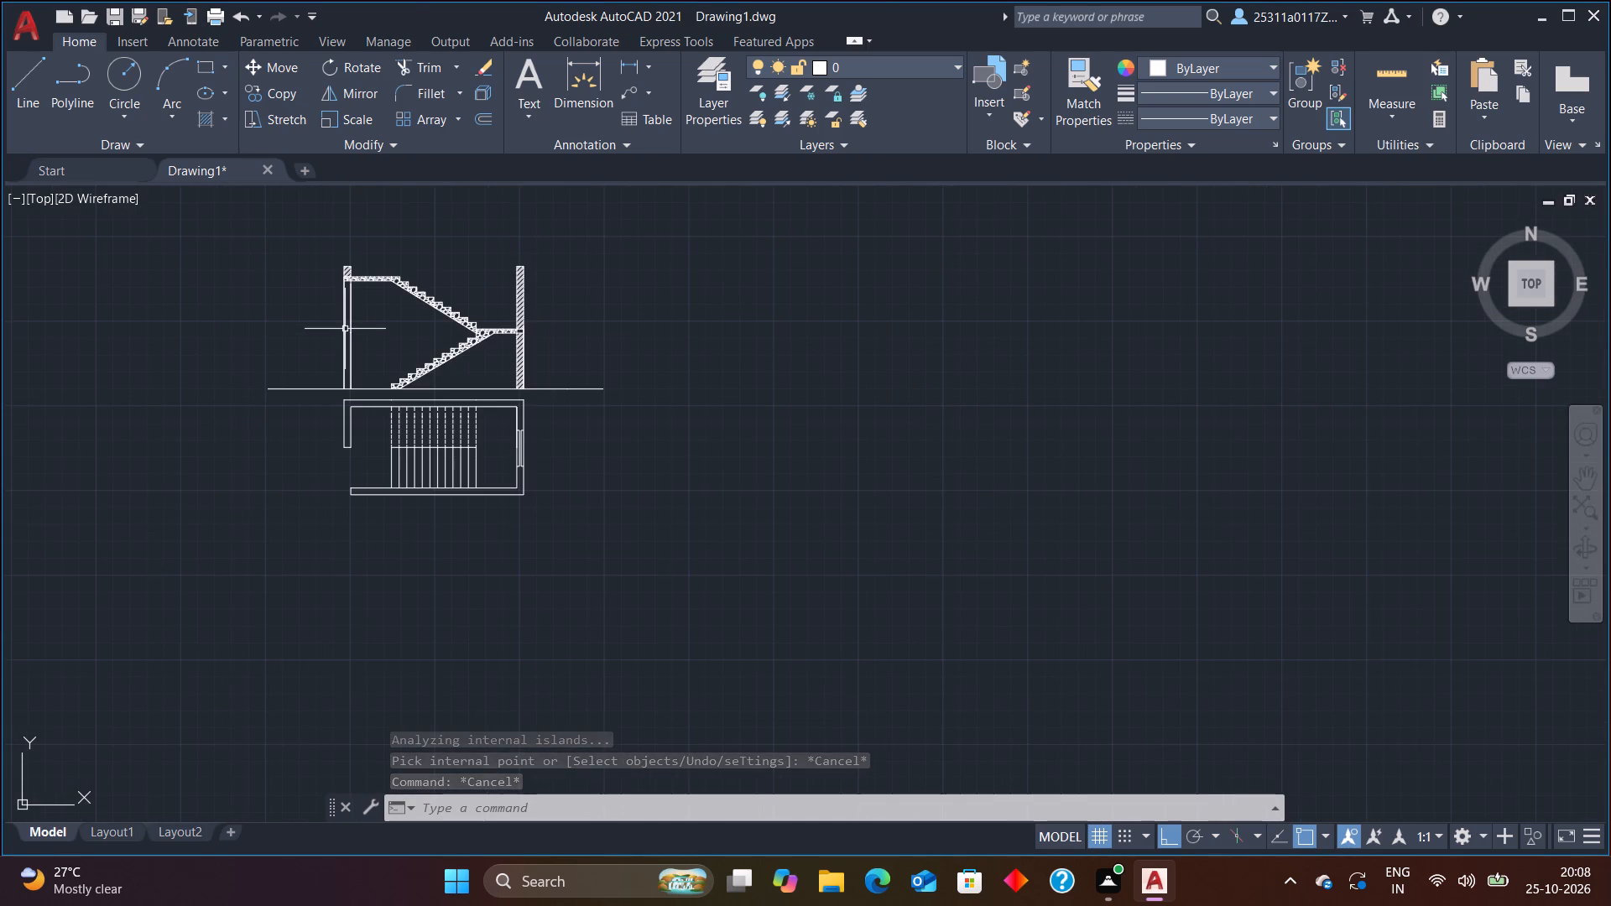
scroll(501, 321, "up", 4)
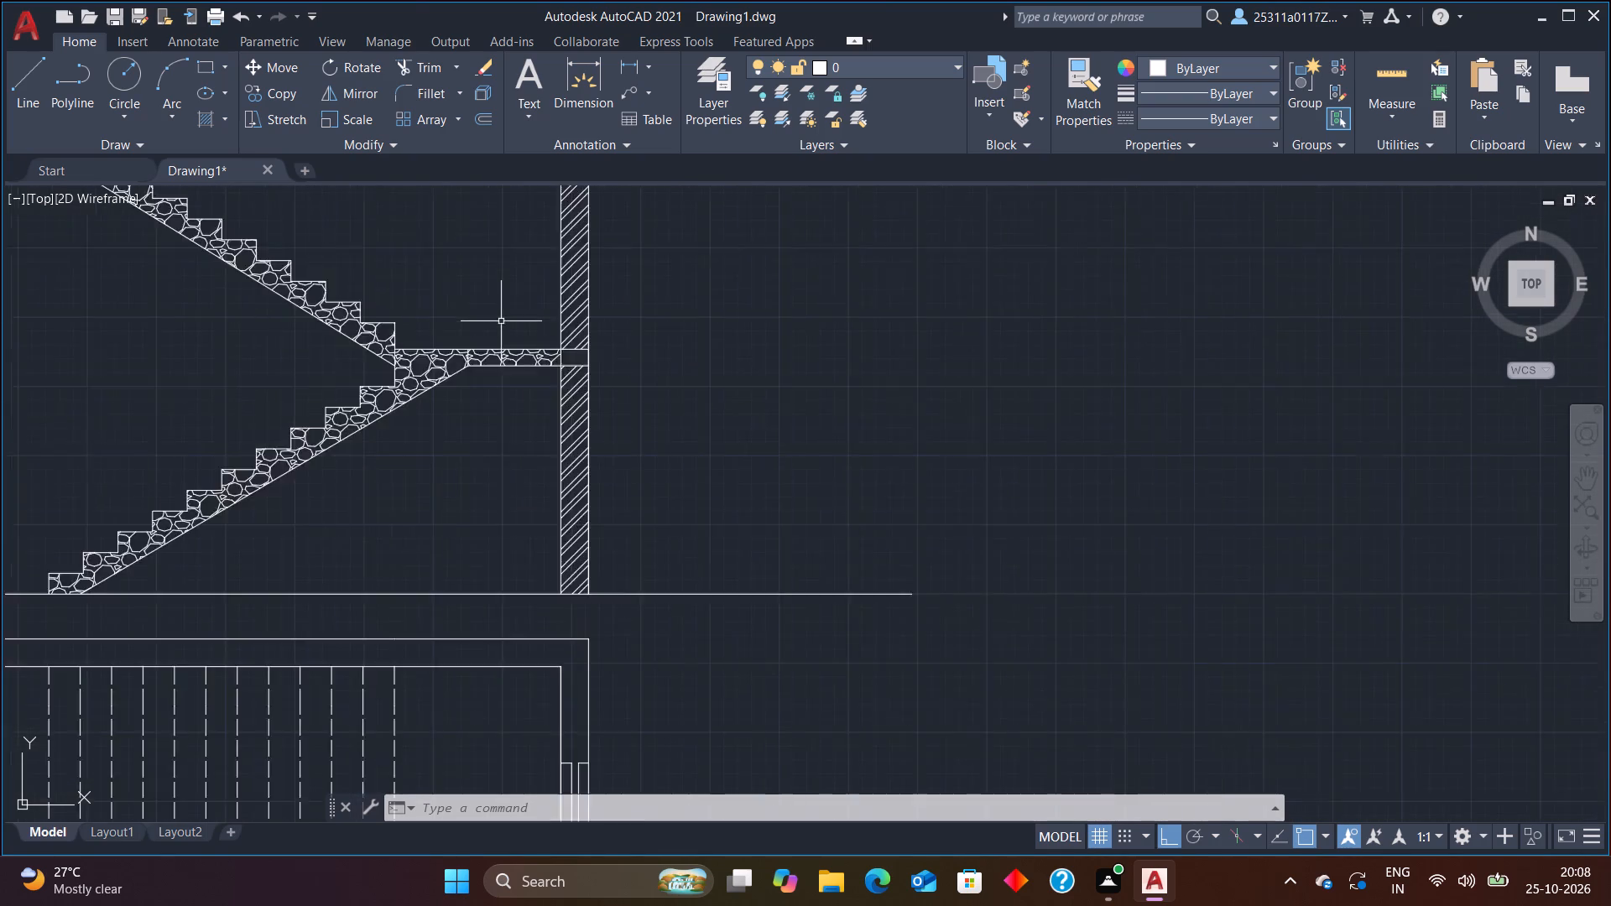
scroll(501, 321, "up", 1)
left_click(691, 419)
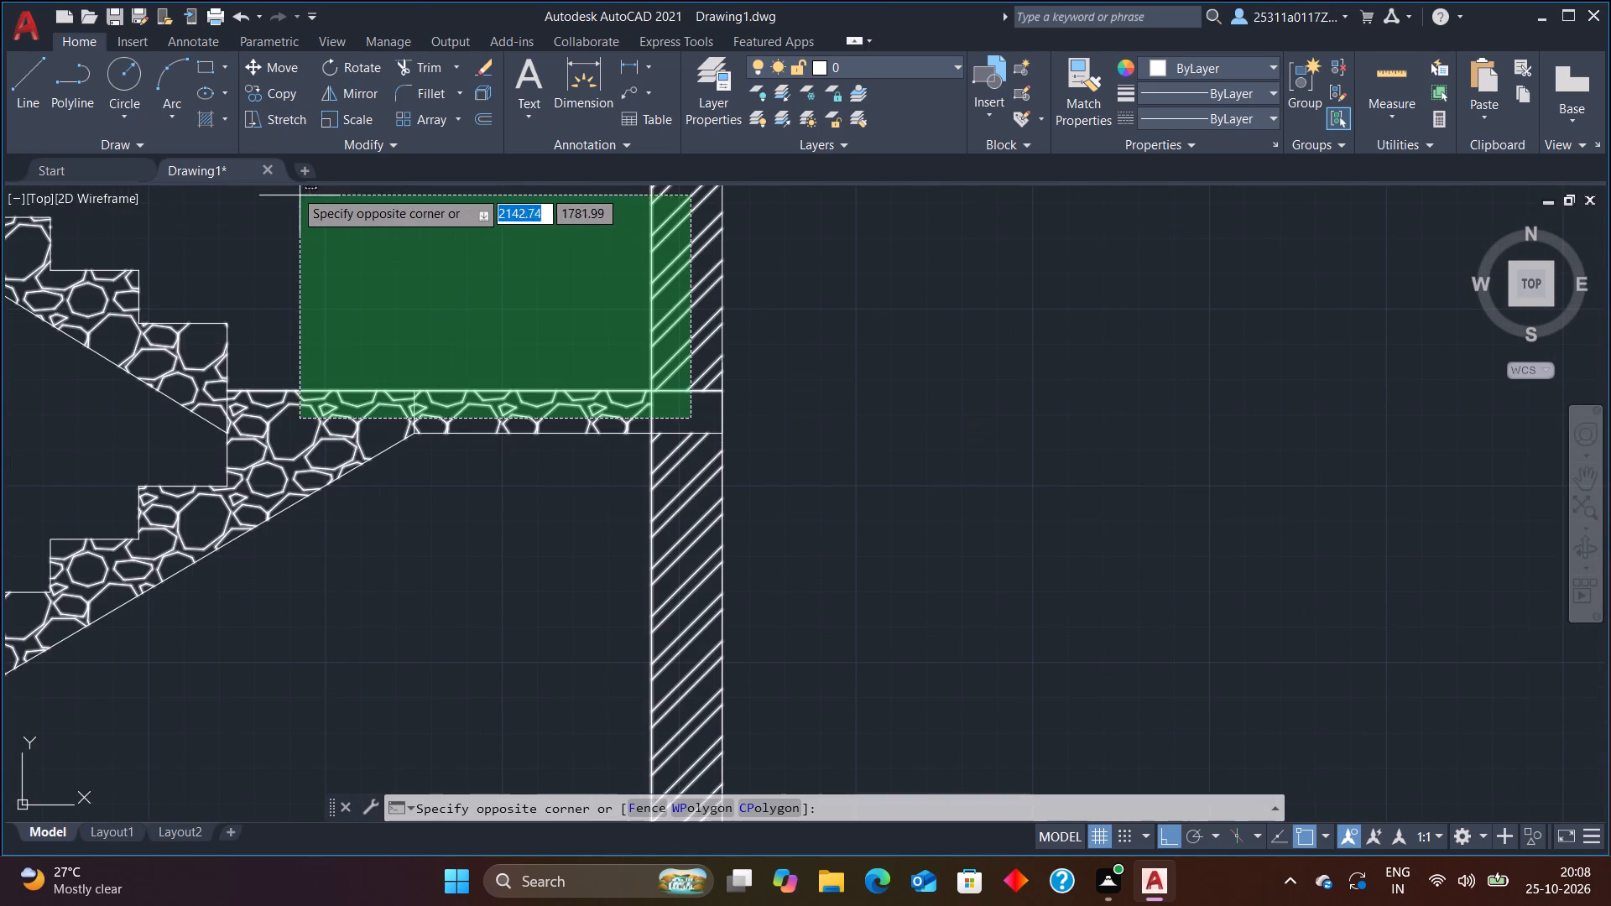
key("Escape")
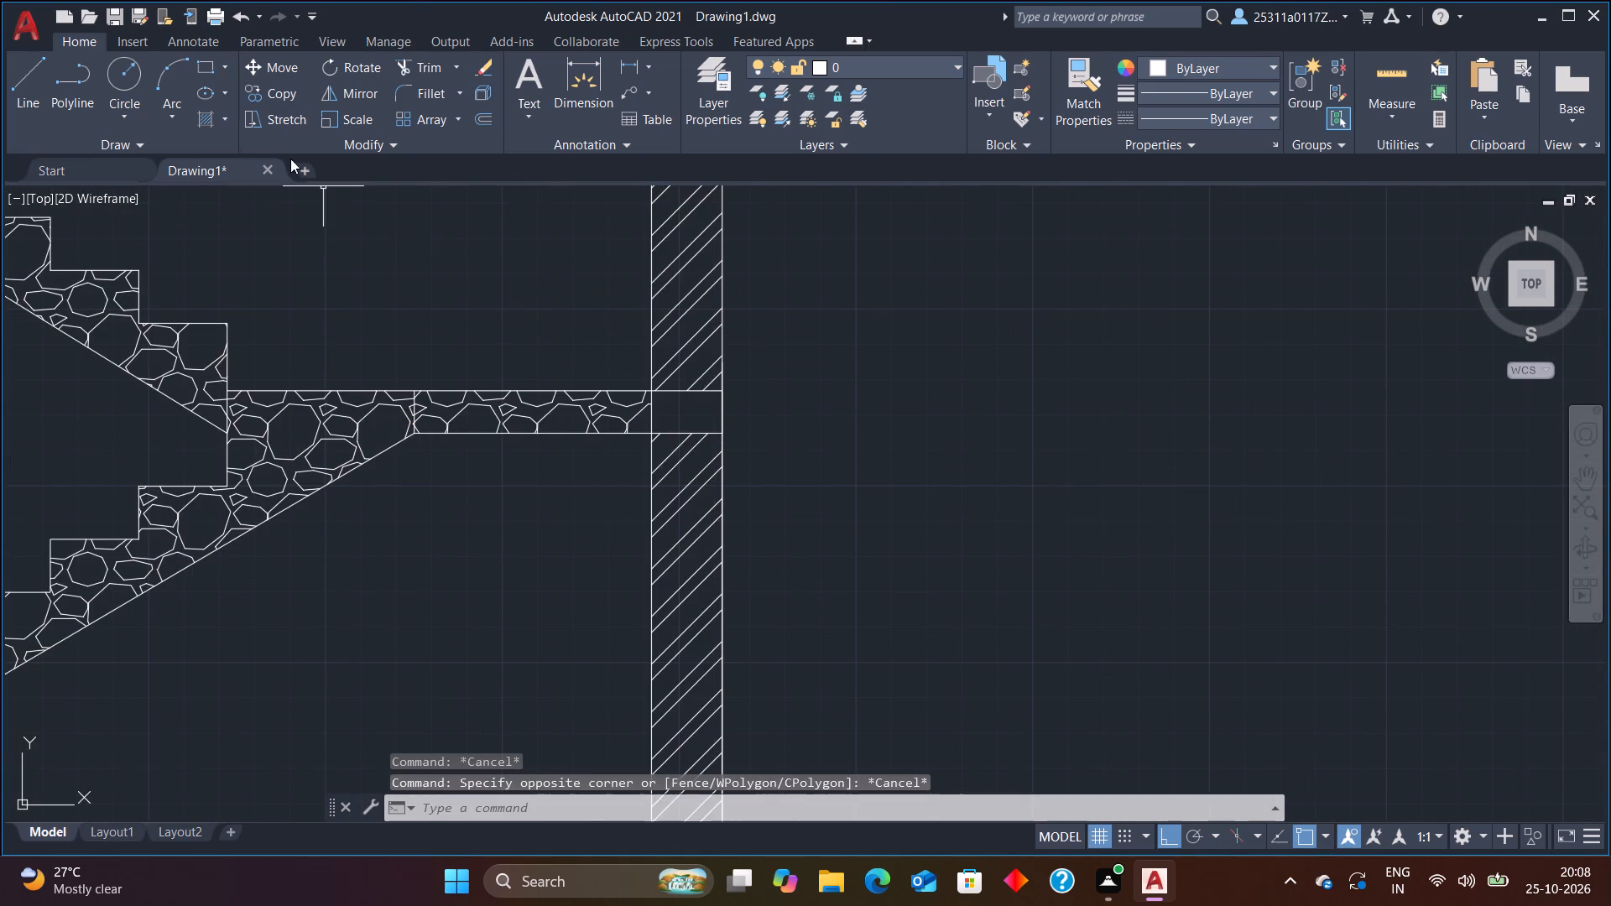
left_click(206, 120)
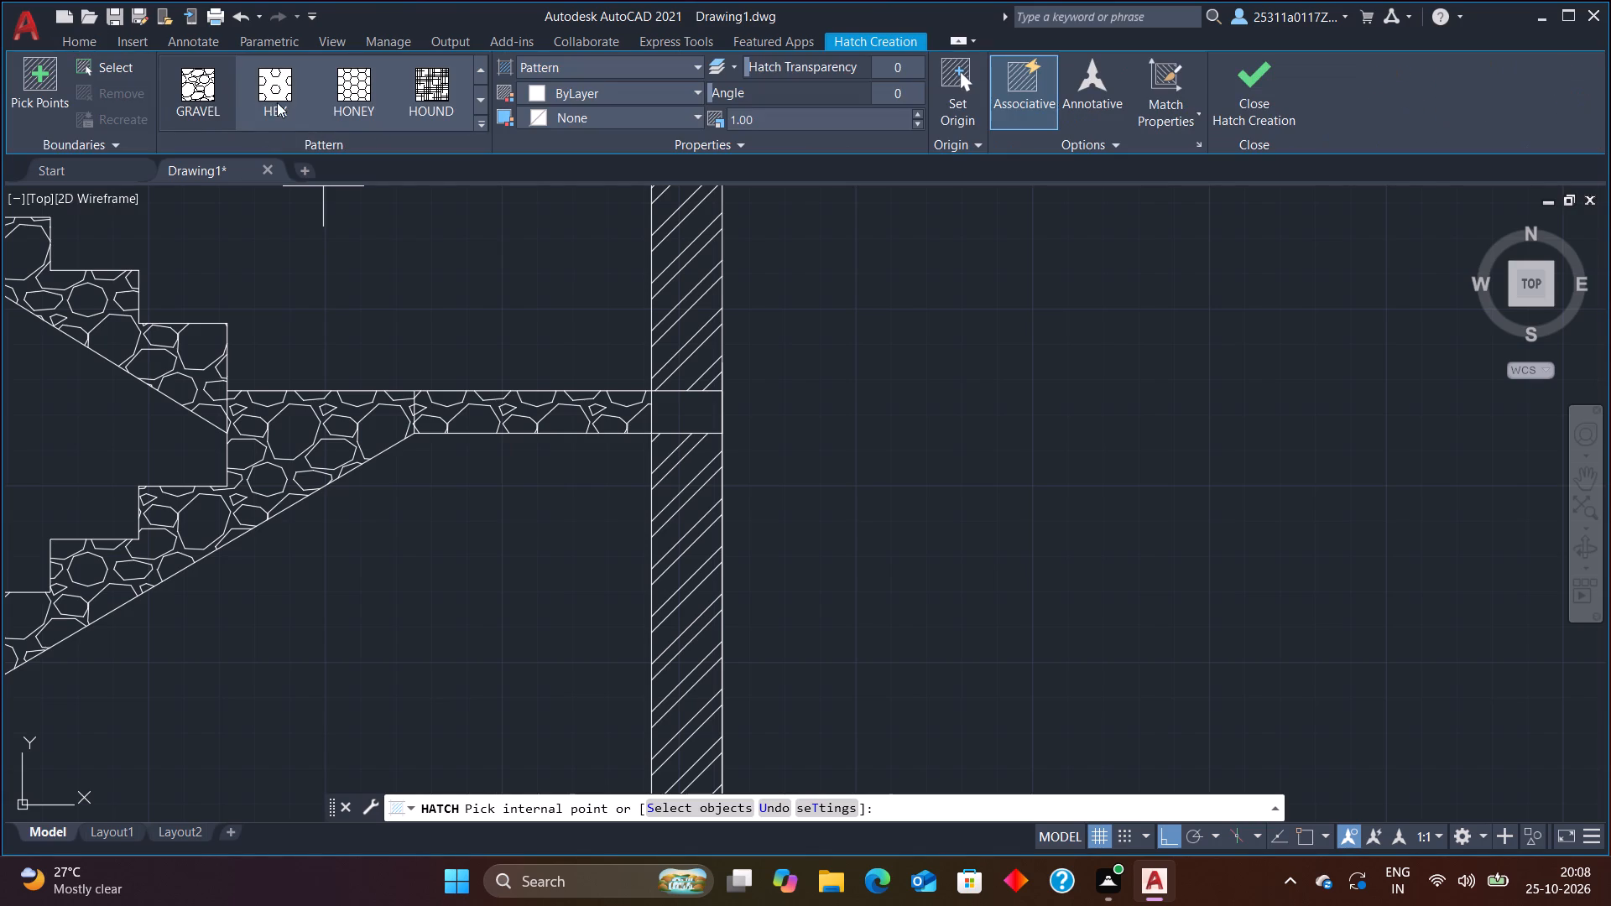
left_click(180, 82)
left_click(660, 413)
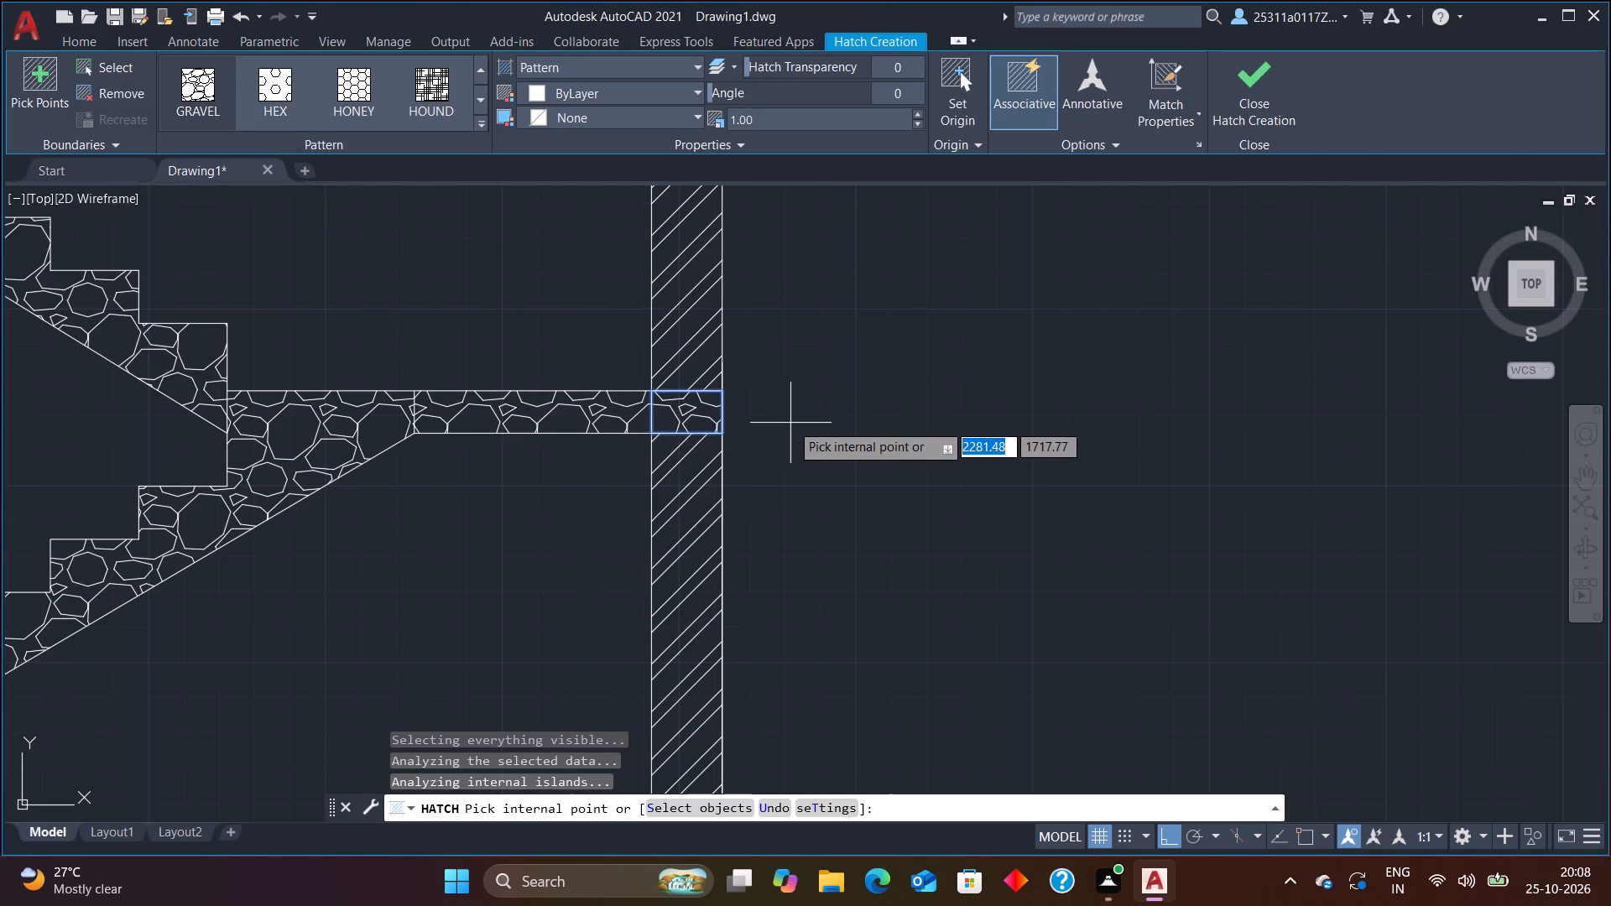
key("Escape")
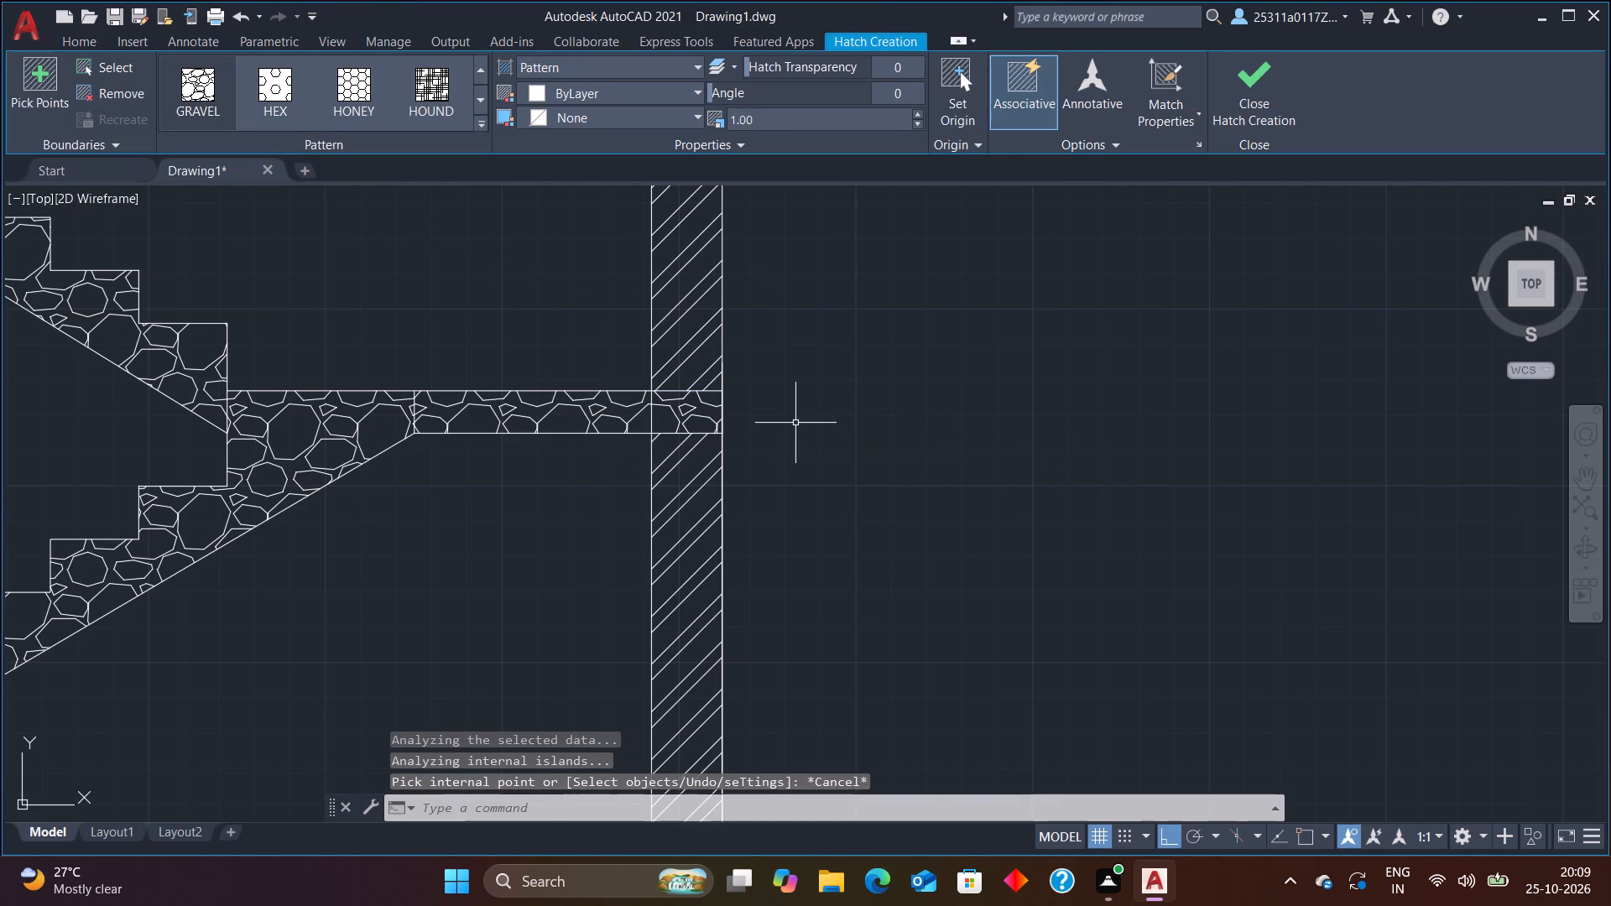
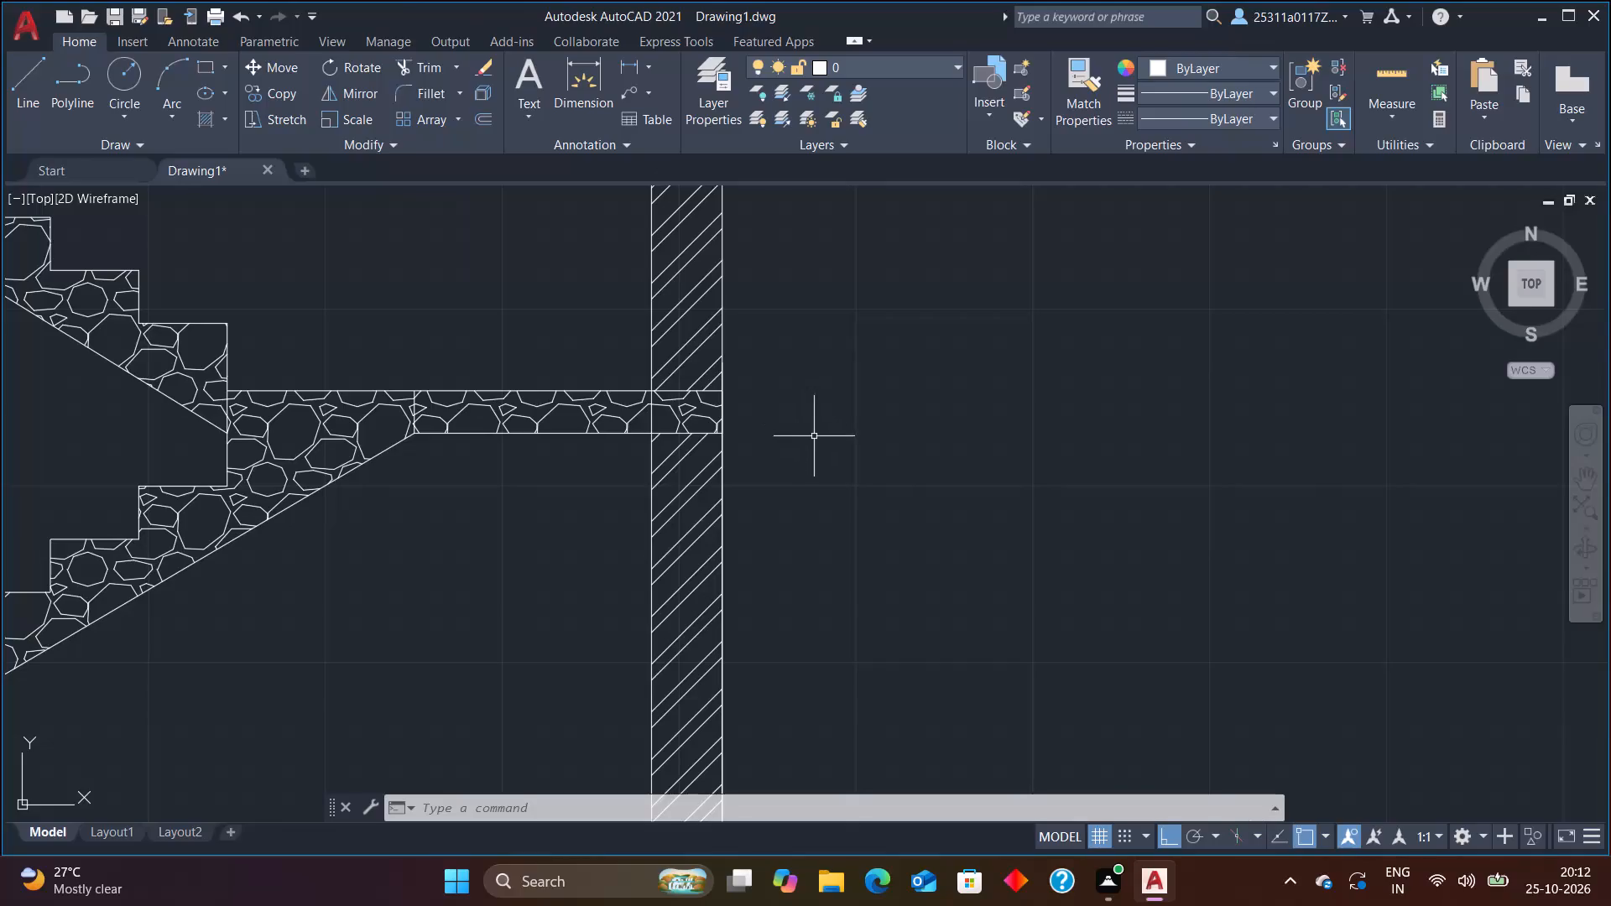
Set the Standard dimension style's text height to 6 and make that style current.
scroll(810, 436, "down", 4)
scroll(509, 532, "down", 2)
scroll(509, 536, "up", 3)
scroll(545, 590, "down", 2)
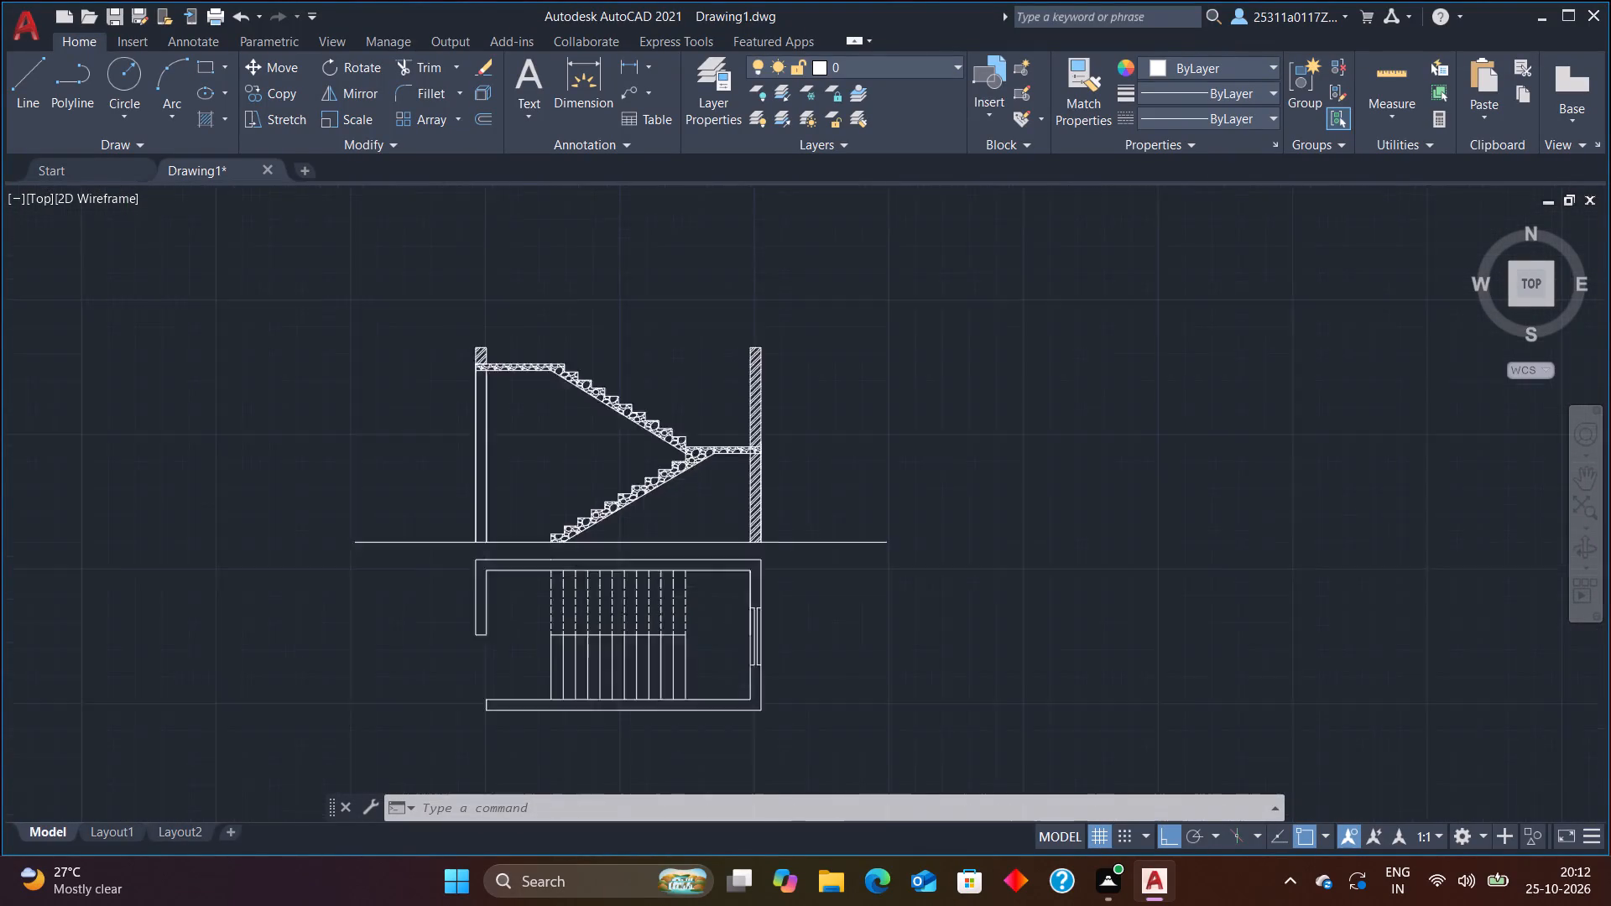
scroll(545, 594, "down", 1)
scroll(555, 636, "up", 3)
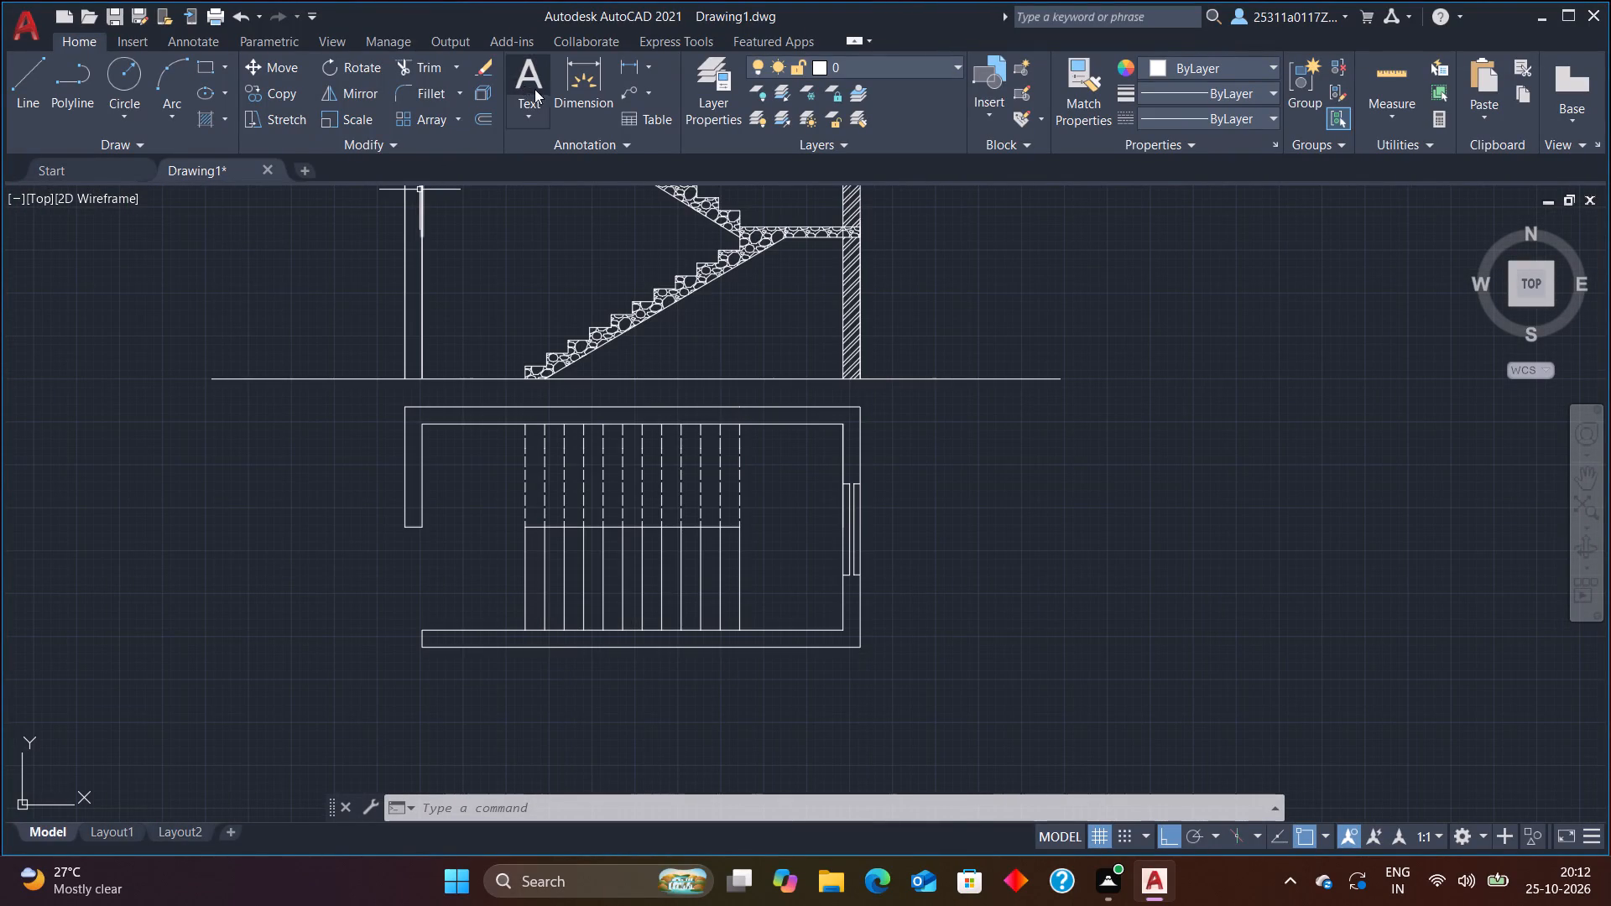
left_click(485, 801)
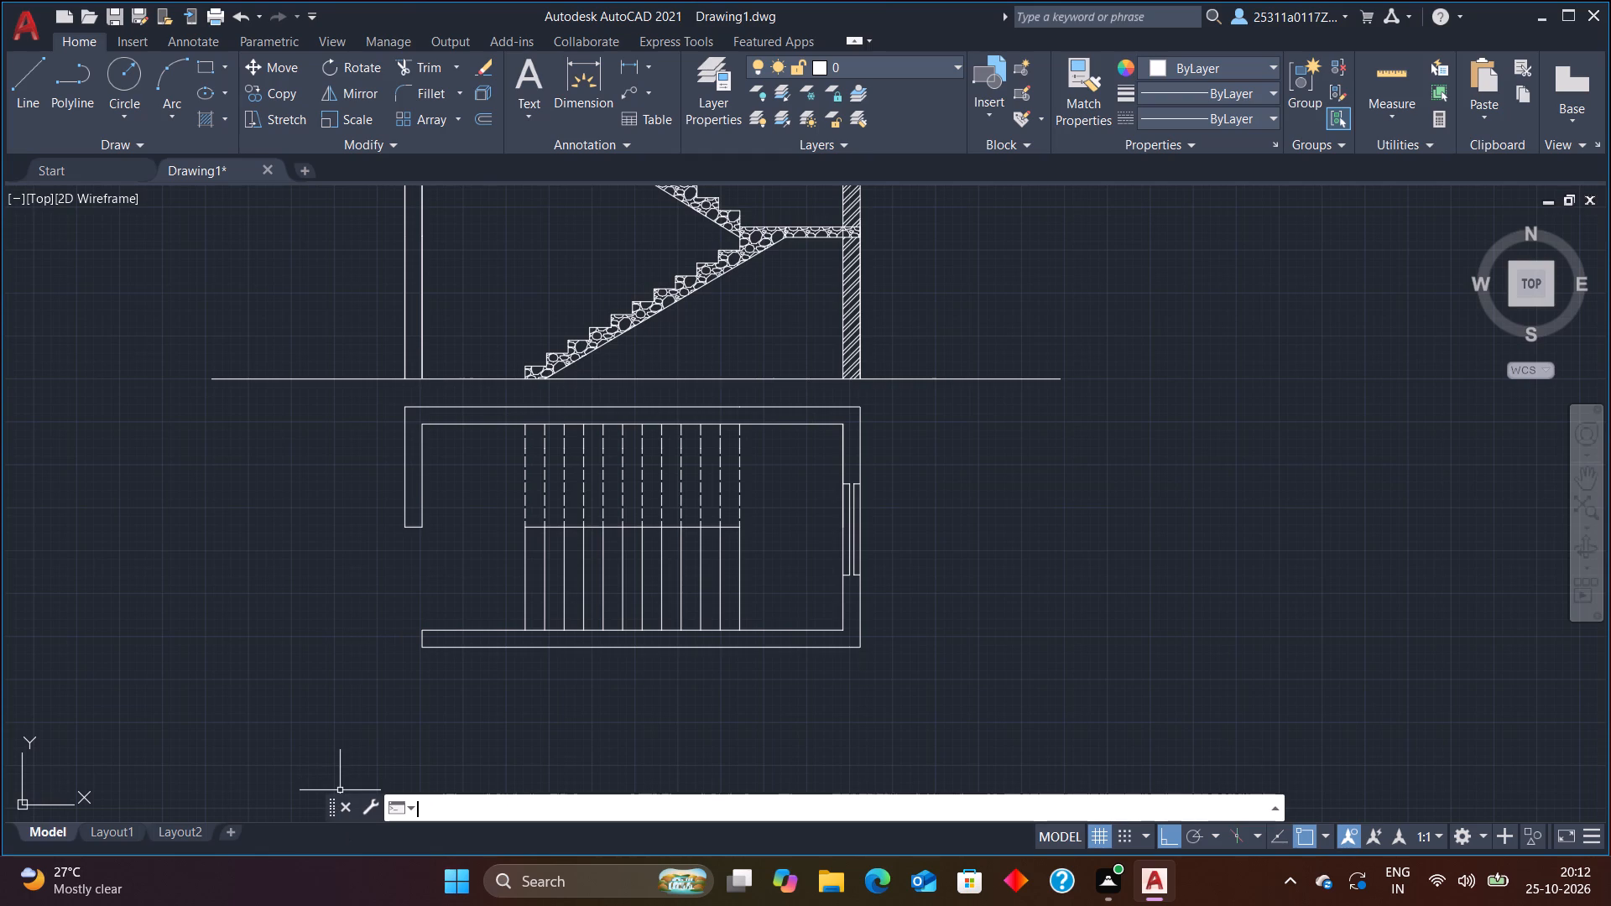
type("dim")
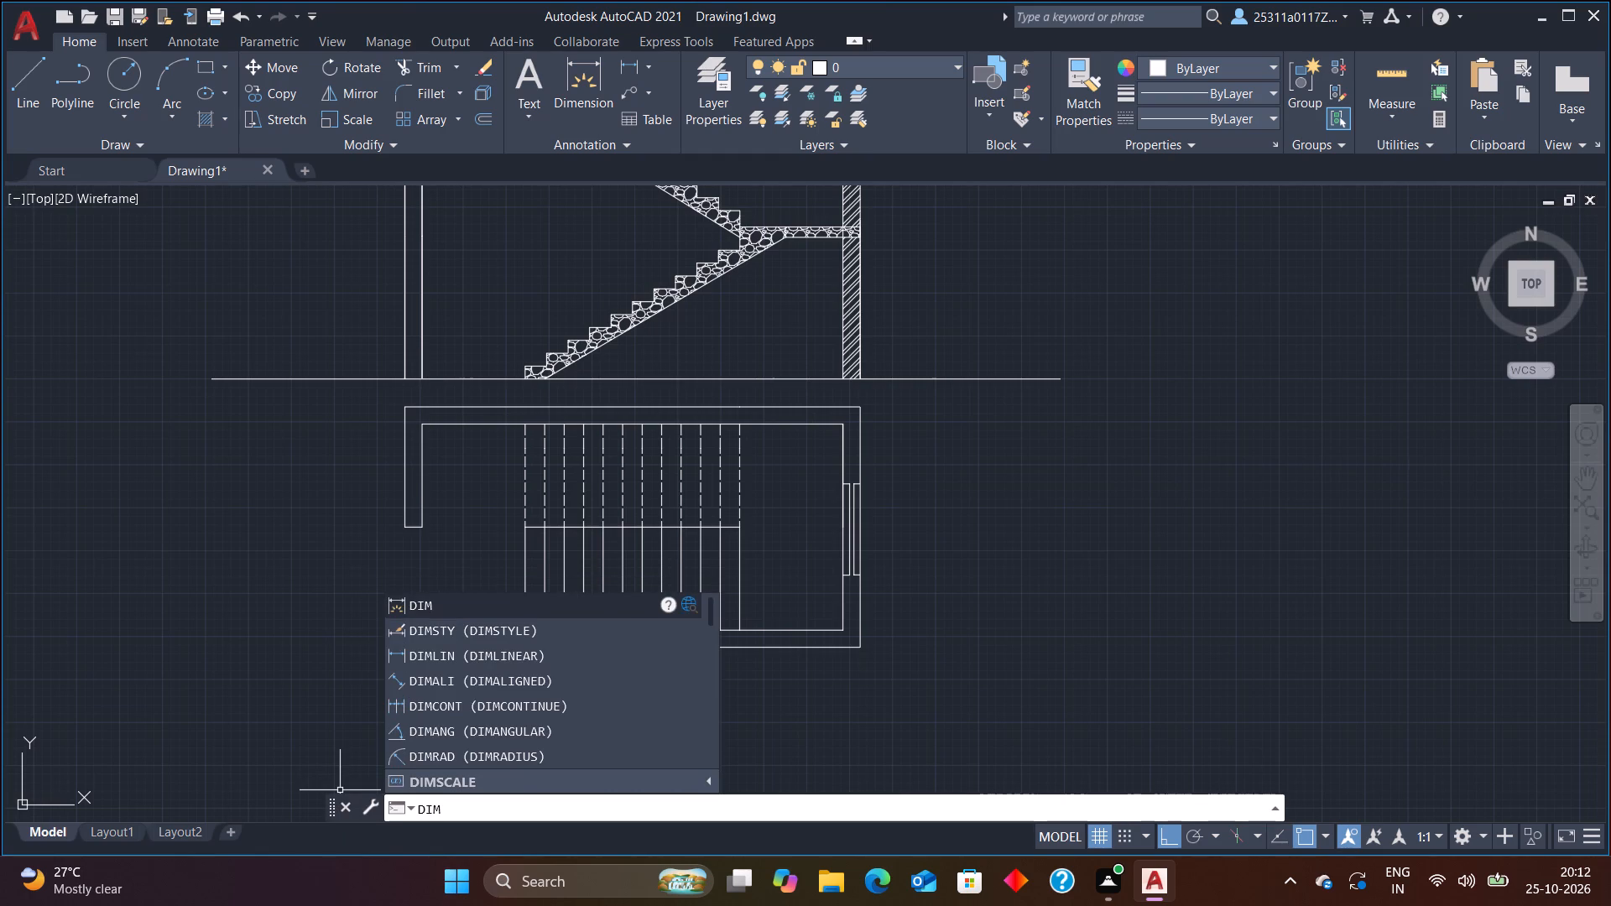
left_click(499, 639)
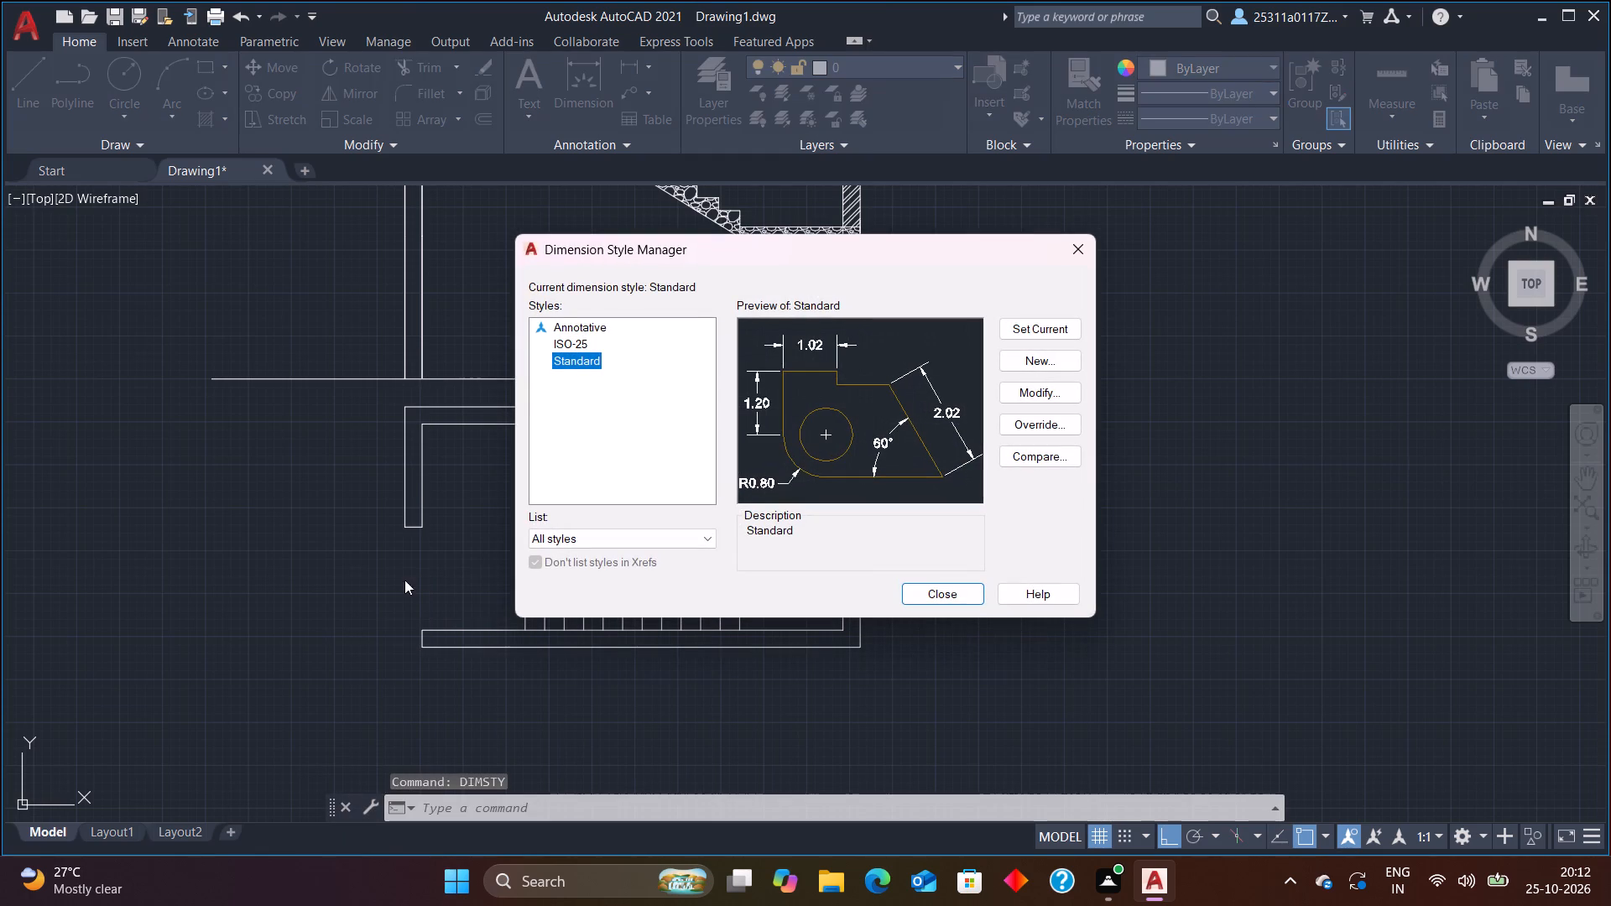
left_click(1027, 390)
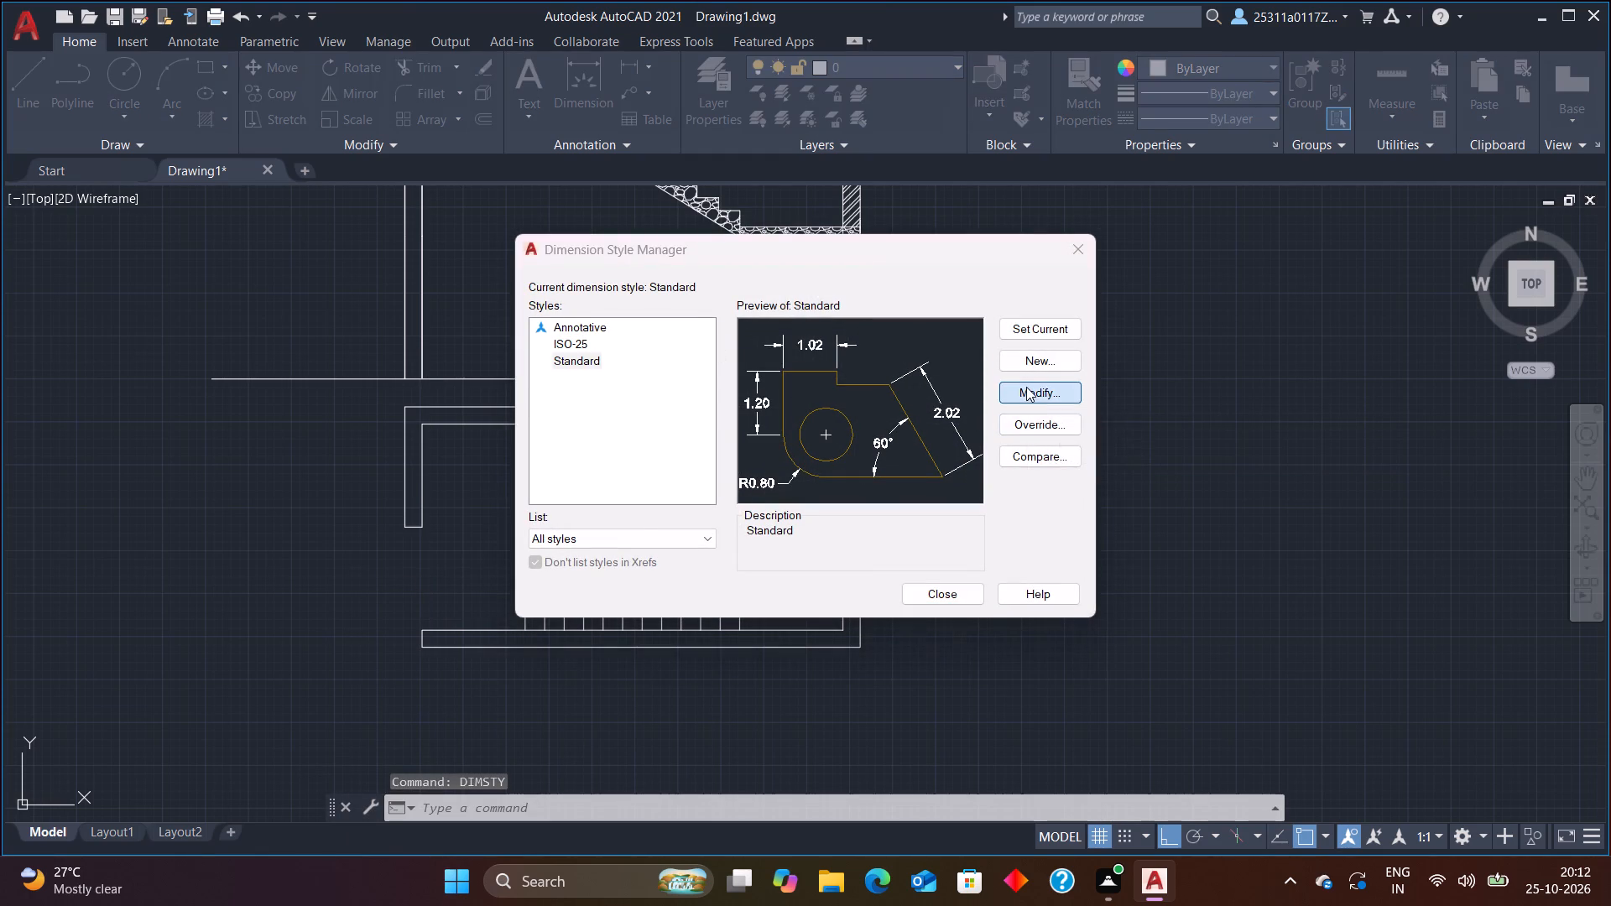
left_click(676, 207)
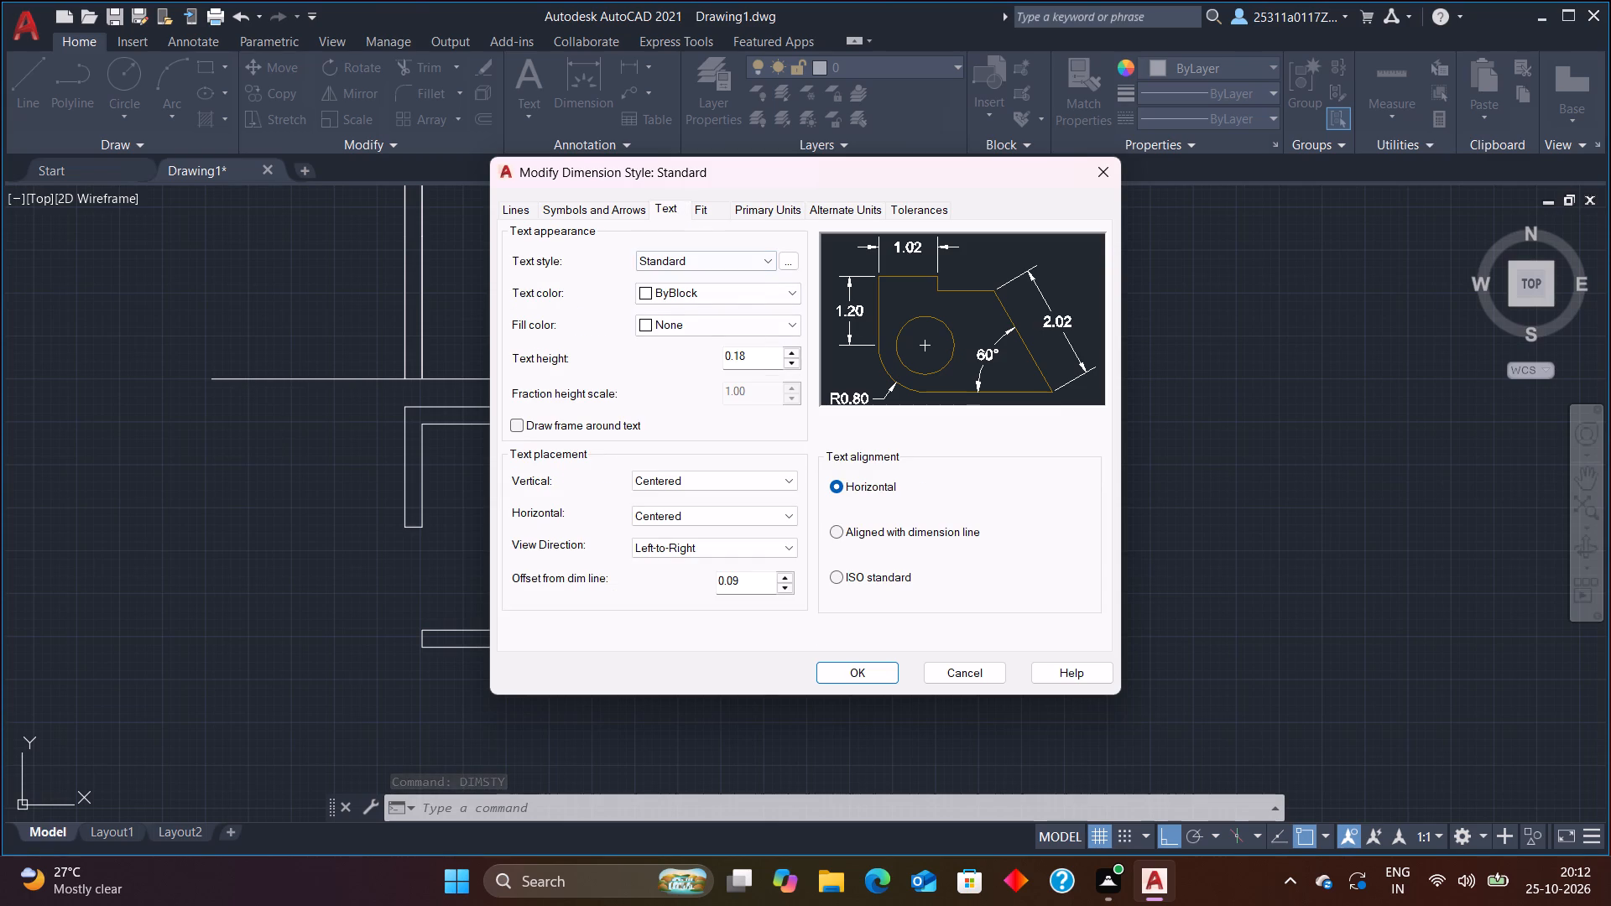
left_click_drag(759, 353, 702, 358)
key("BackSpace")
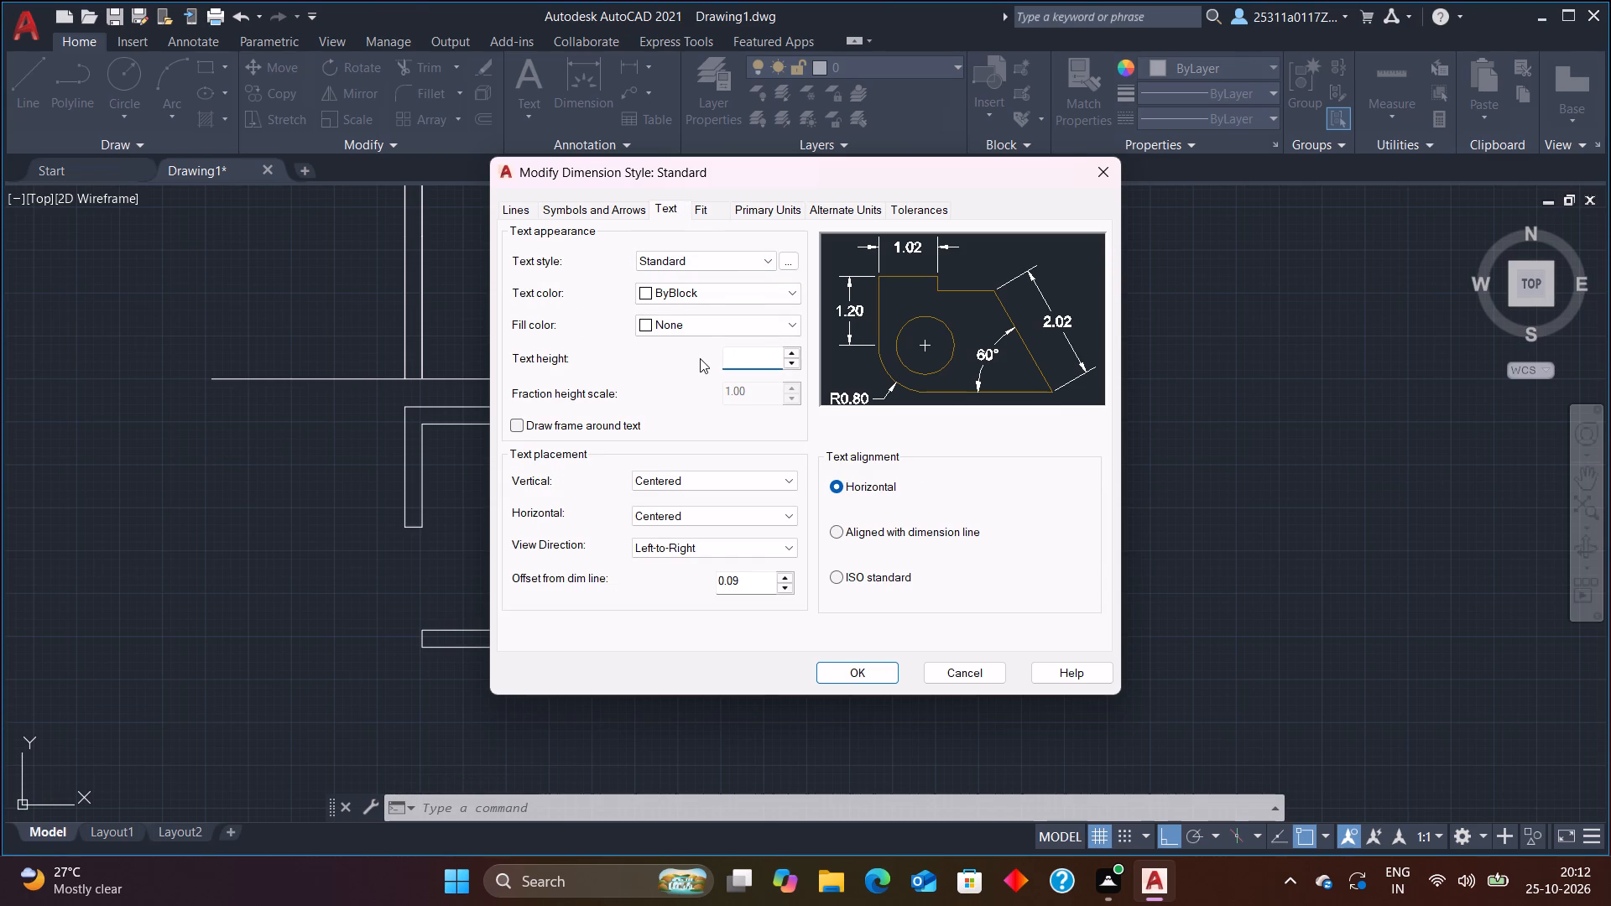
key("5")
key("BackSpace")
key("6")
key("Return")
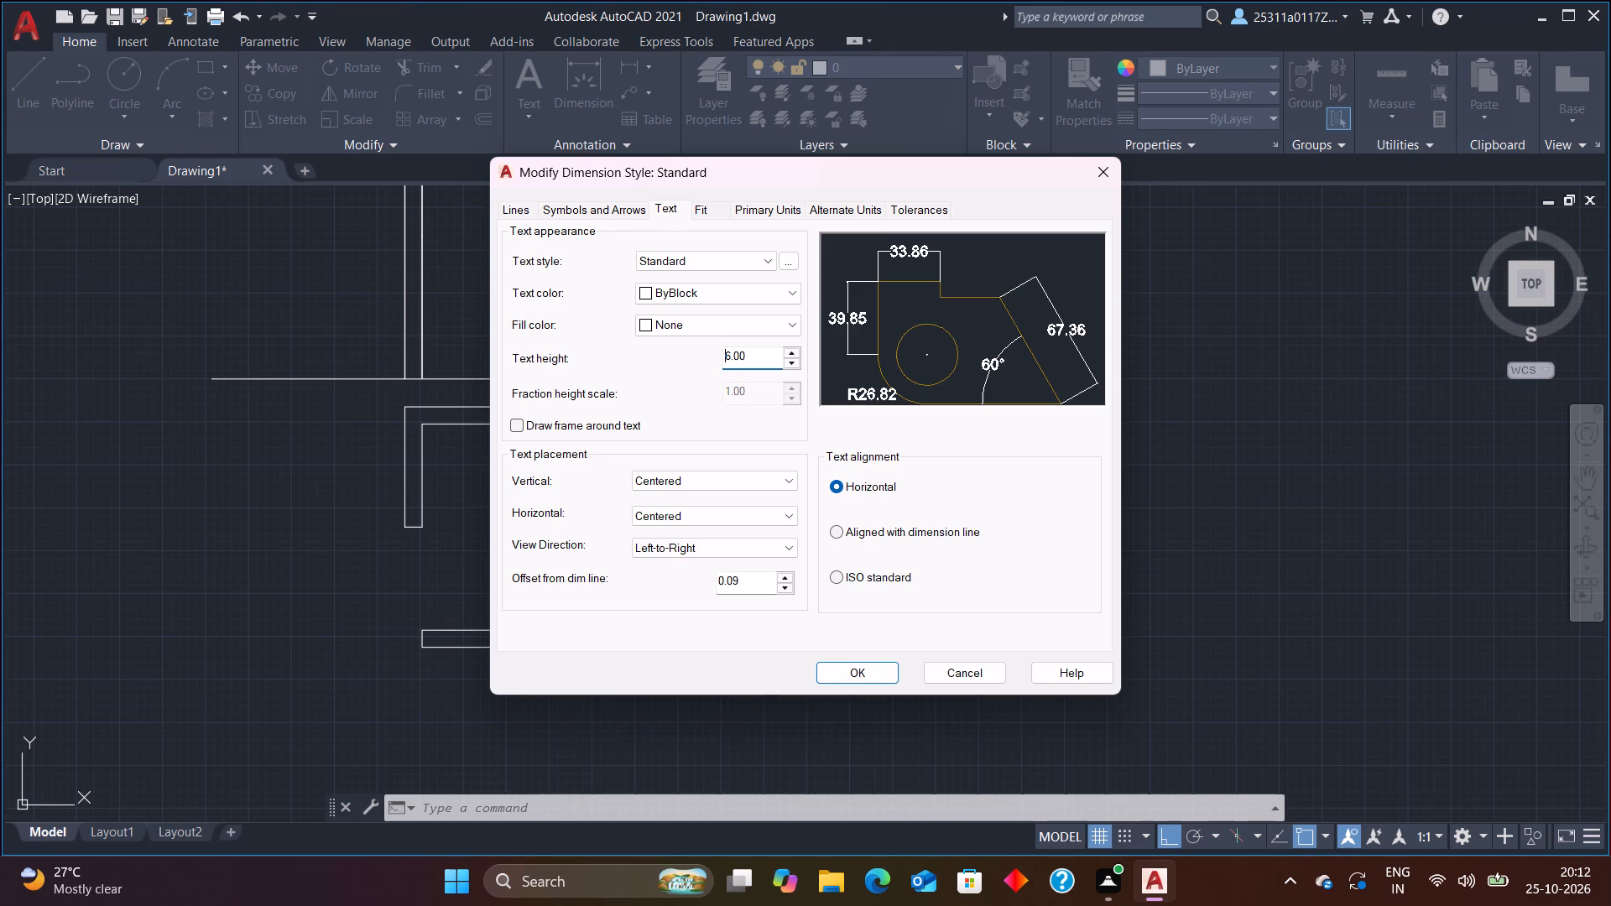
key("Return")
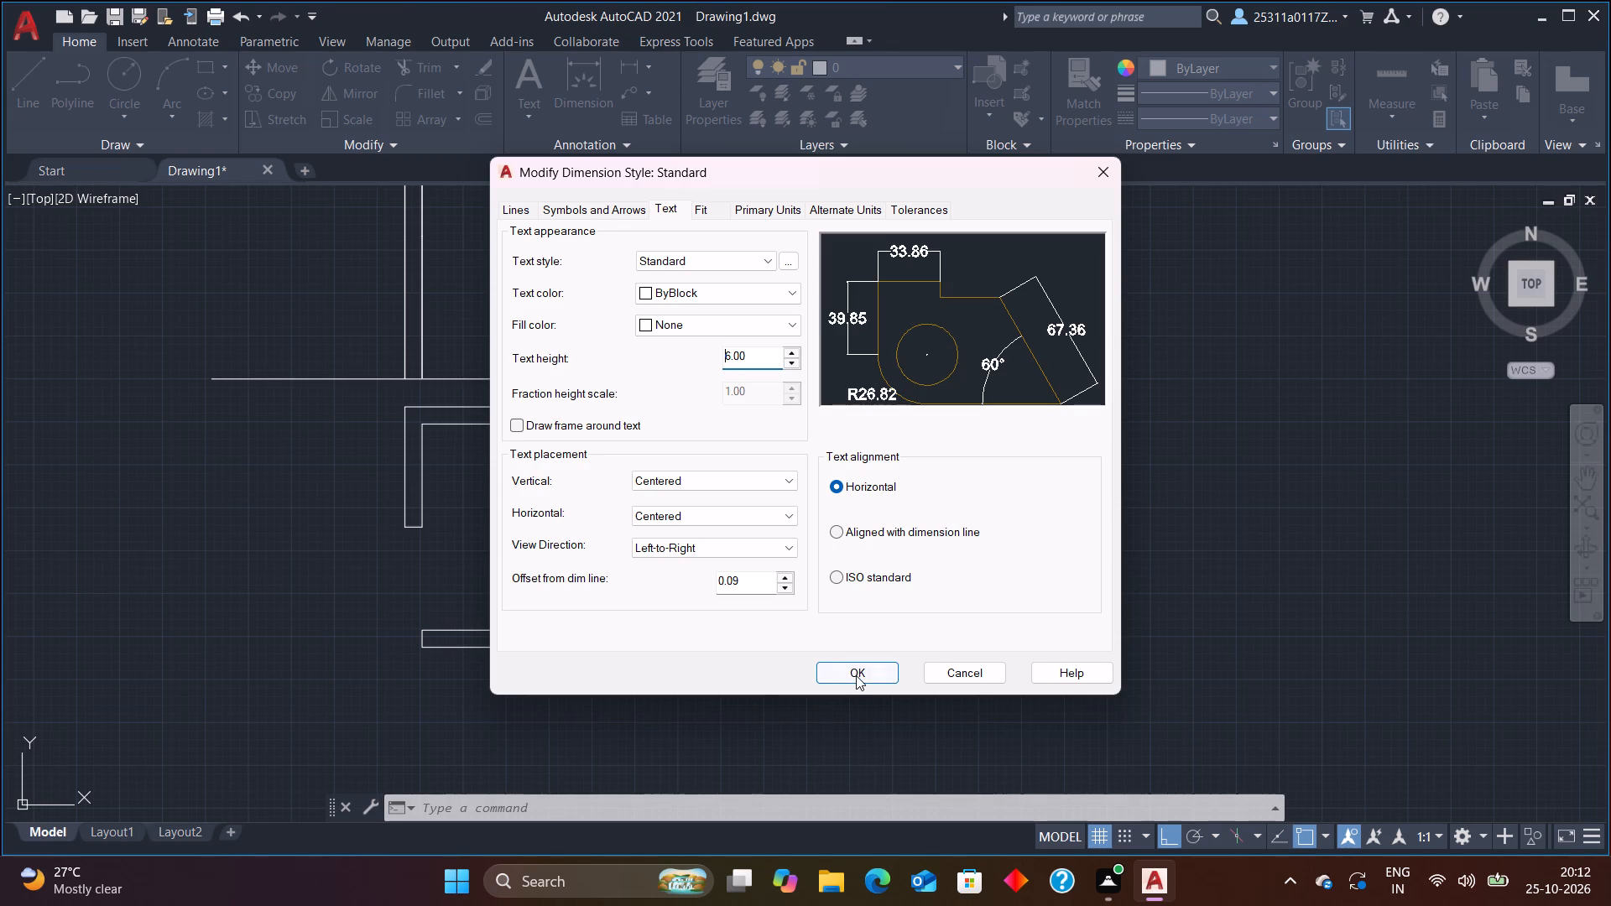
left_click(856, 675)
left_click(1038, 324)
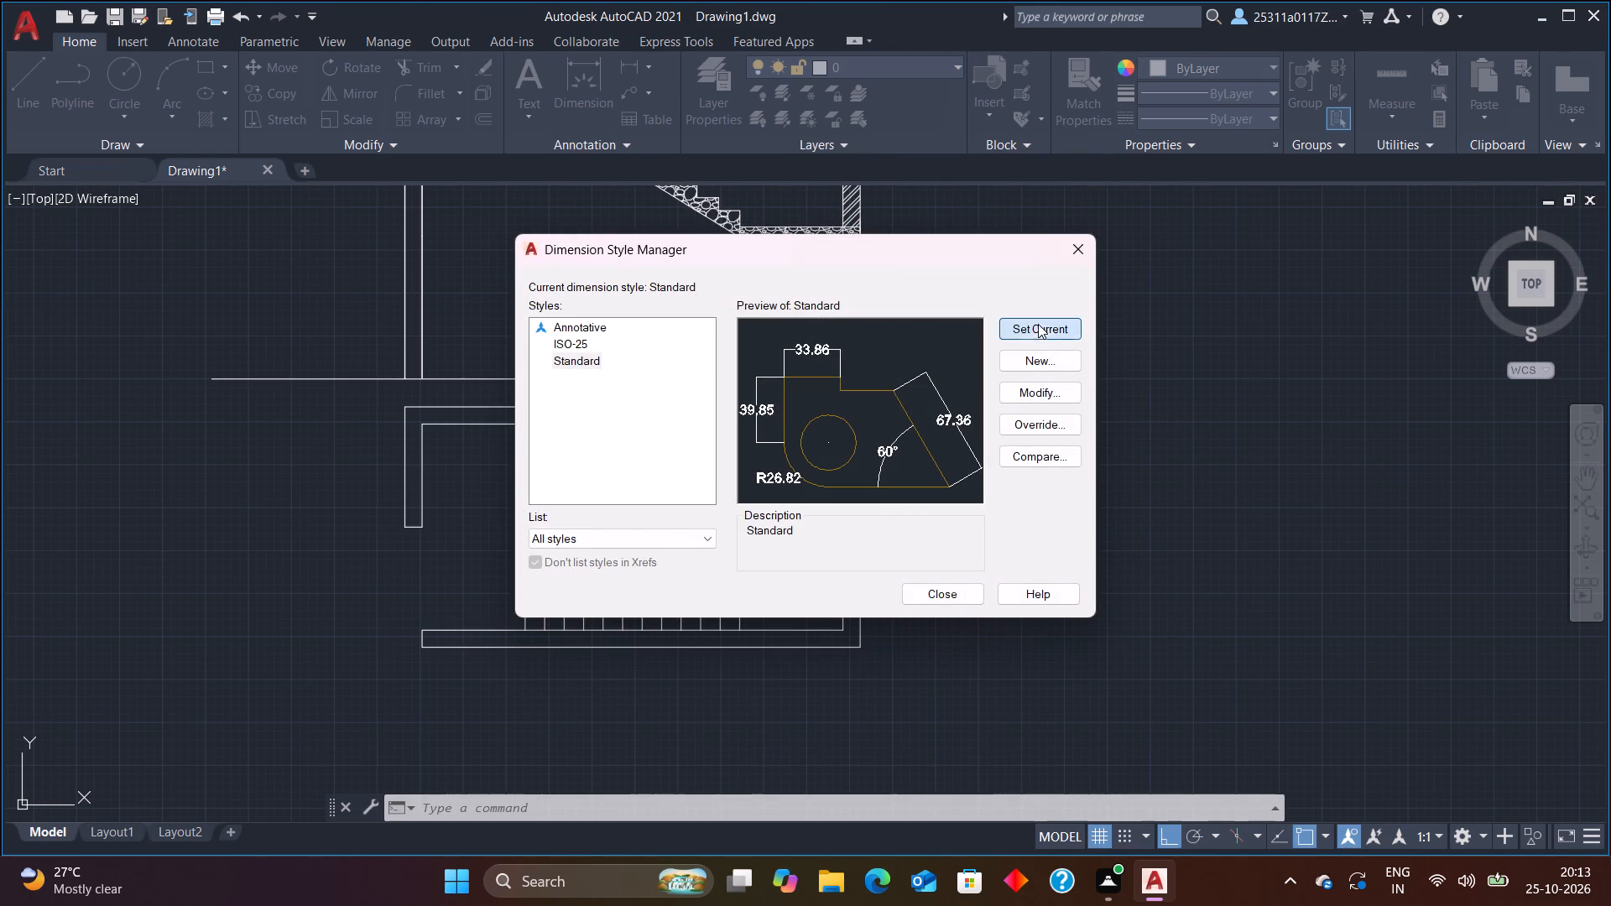
left_click(962, 589)
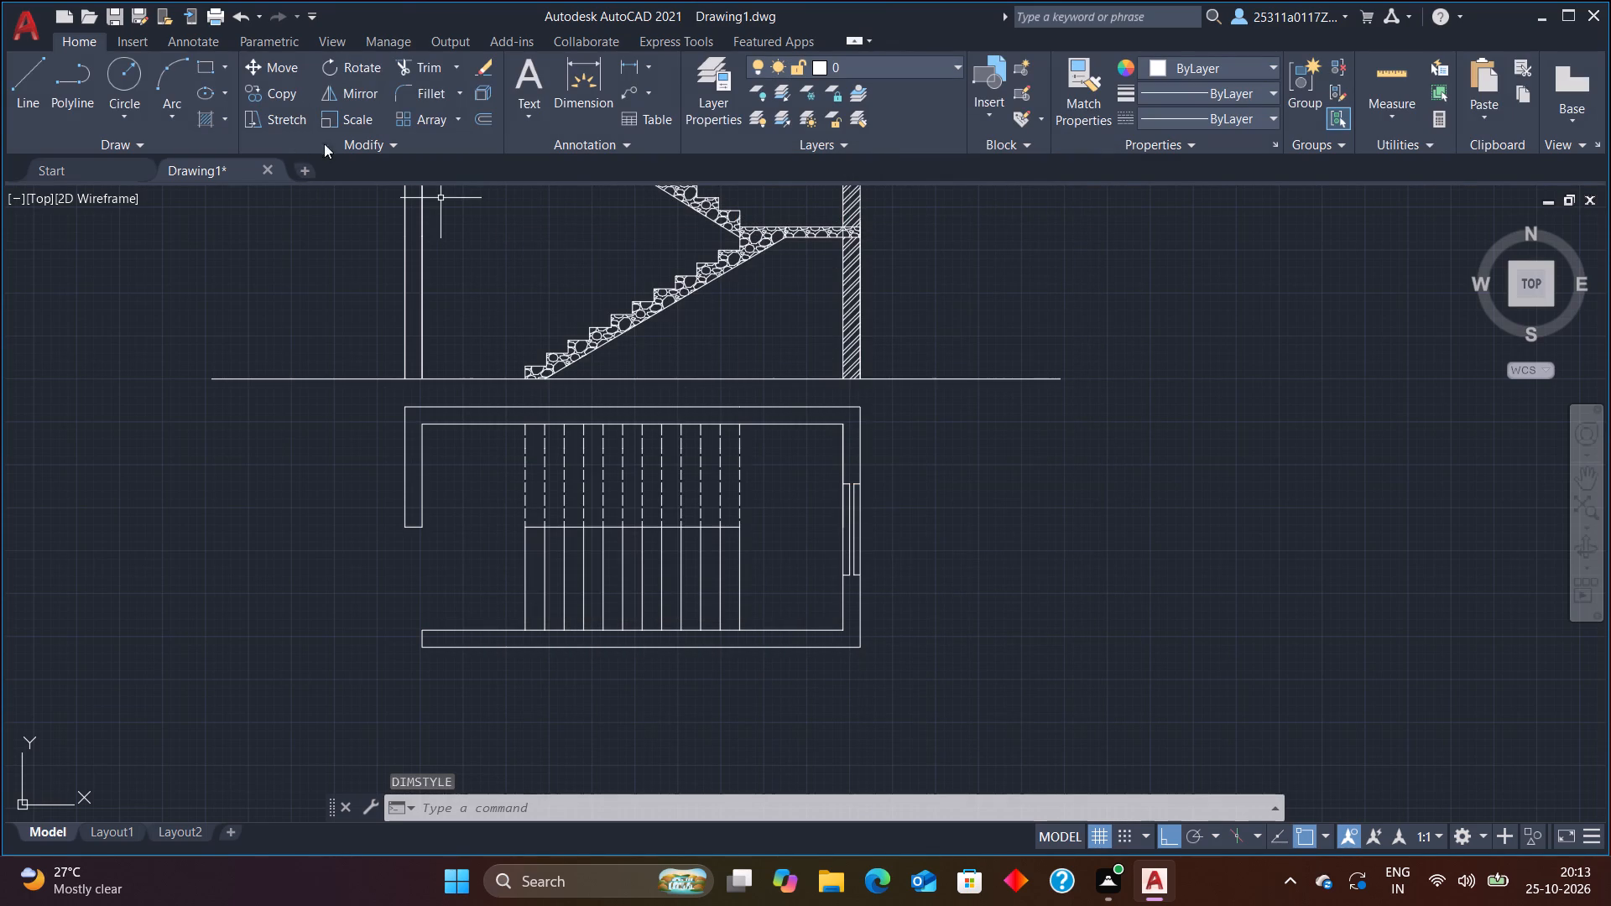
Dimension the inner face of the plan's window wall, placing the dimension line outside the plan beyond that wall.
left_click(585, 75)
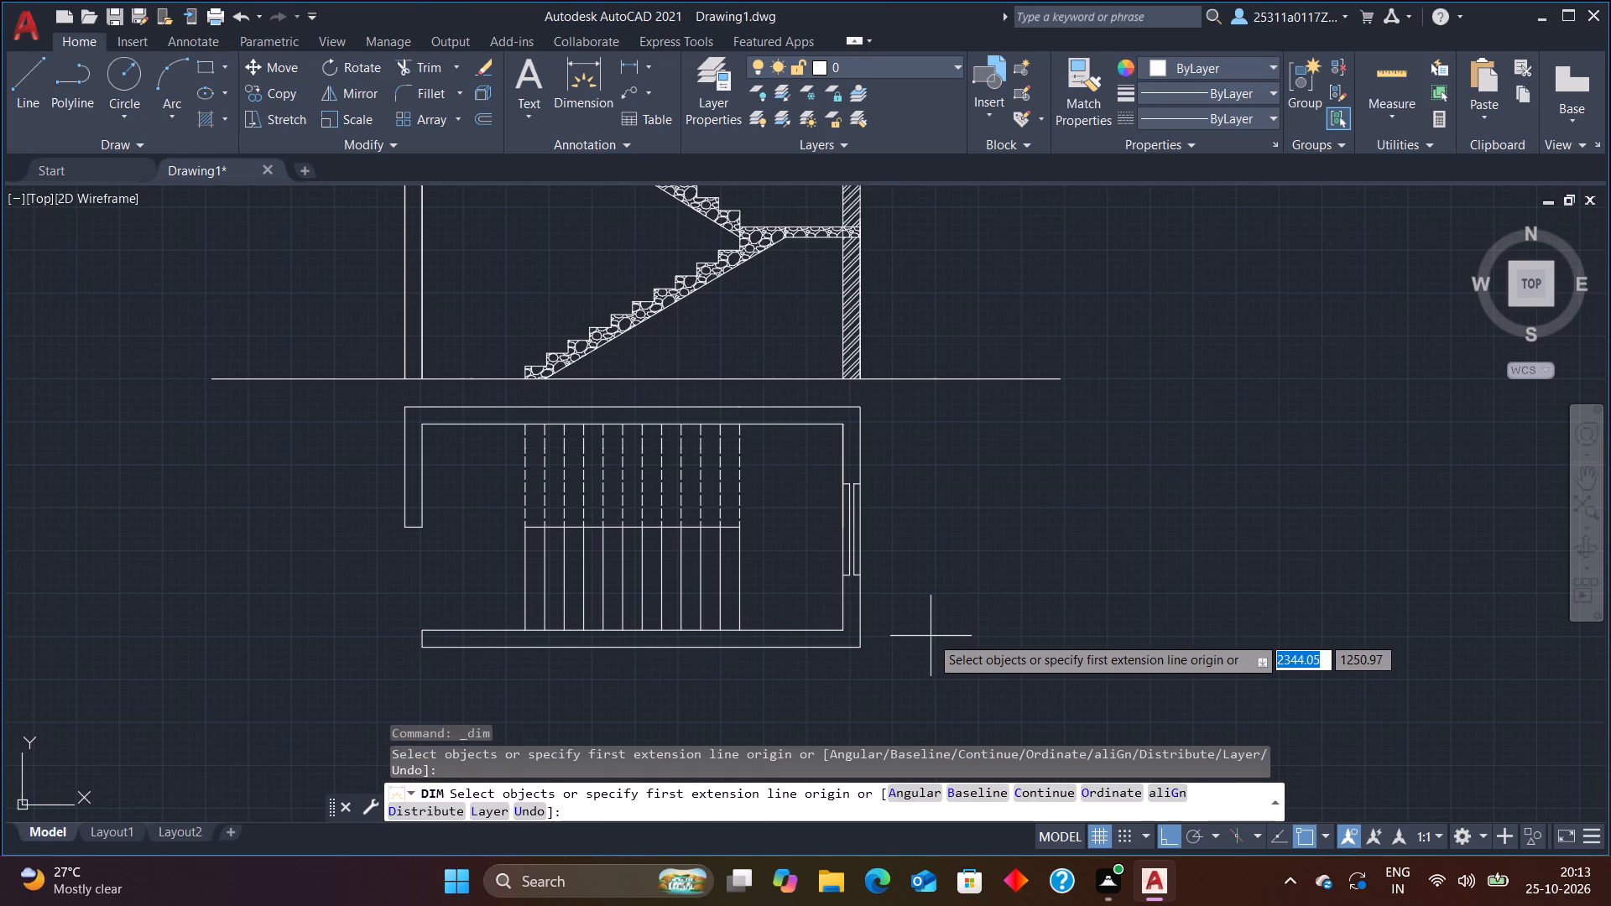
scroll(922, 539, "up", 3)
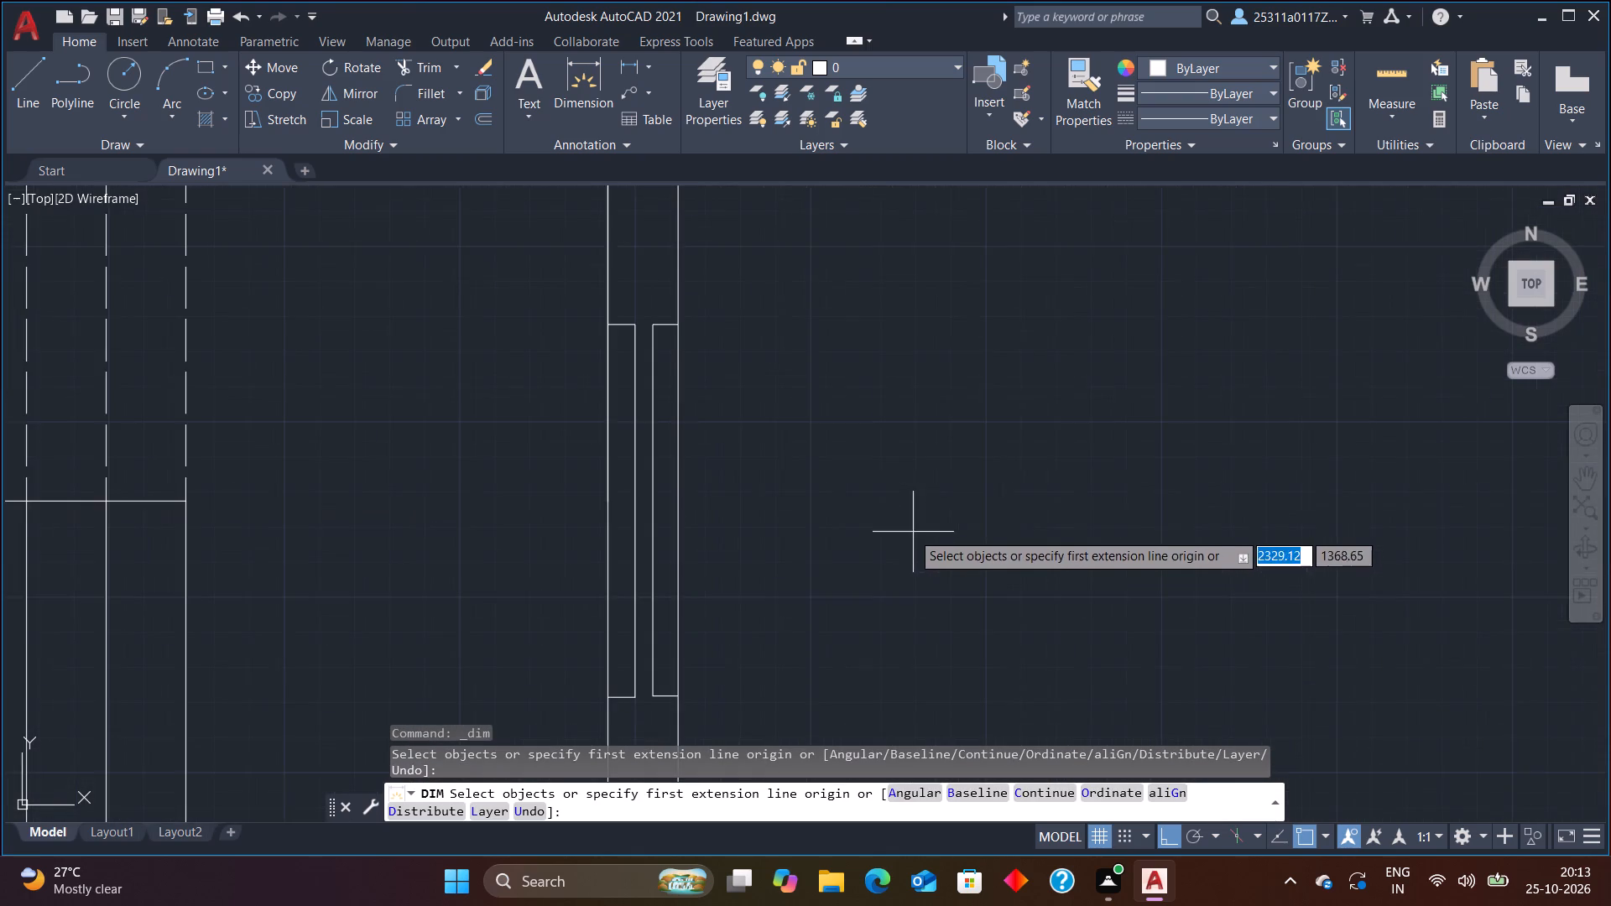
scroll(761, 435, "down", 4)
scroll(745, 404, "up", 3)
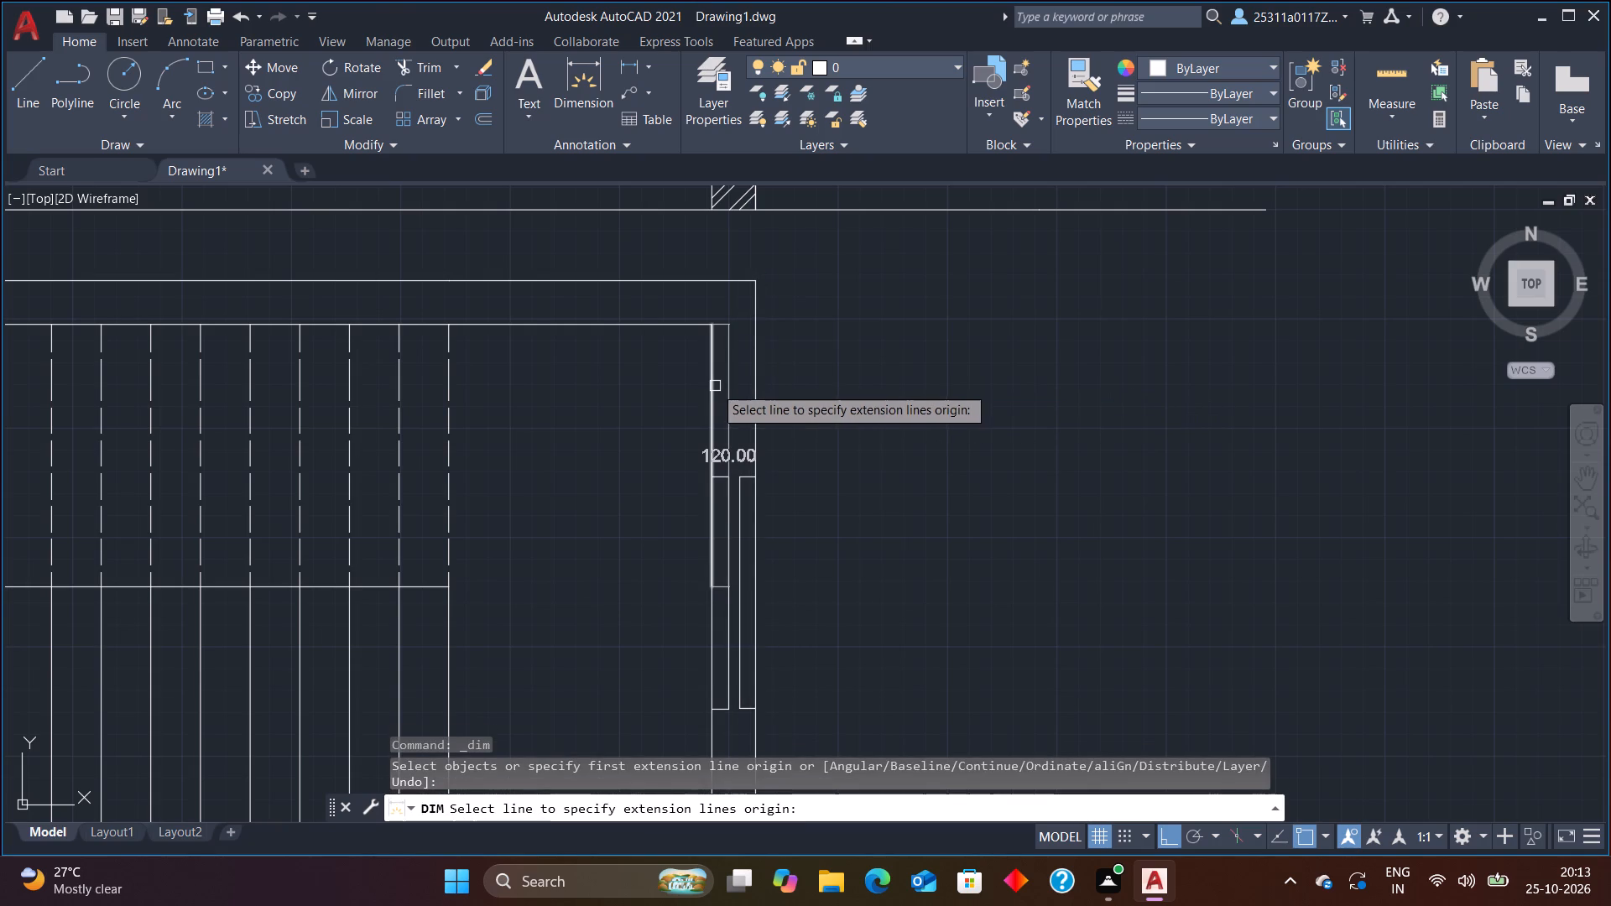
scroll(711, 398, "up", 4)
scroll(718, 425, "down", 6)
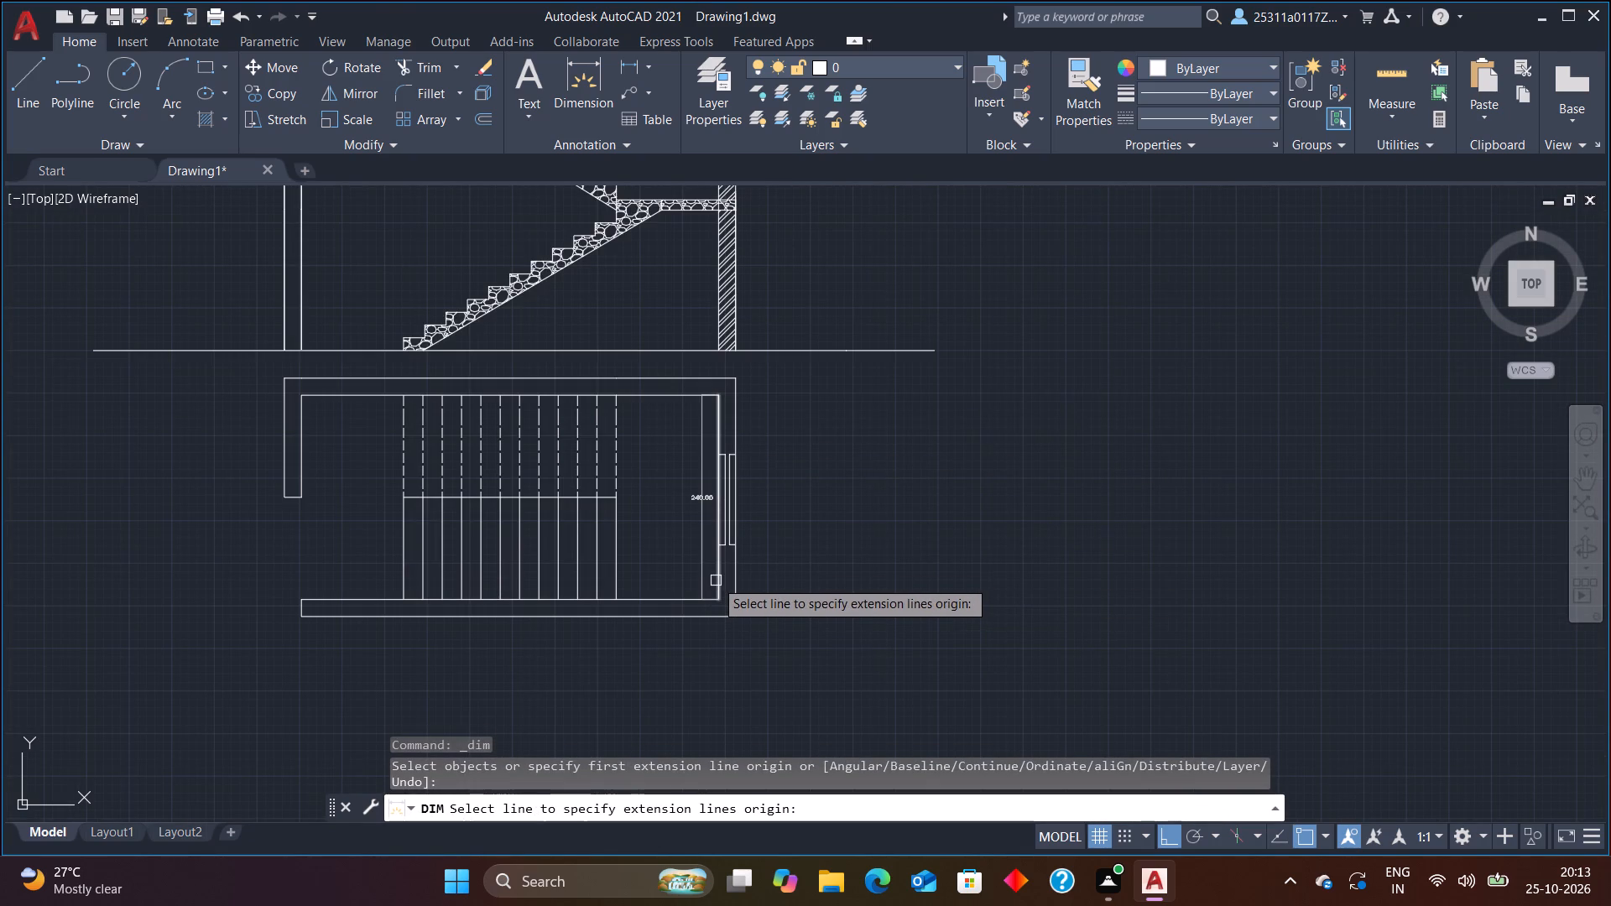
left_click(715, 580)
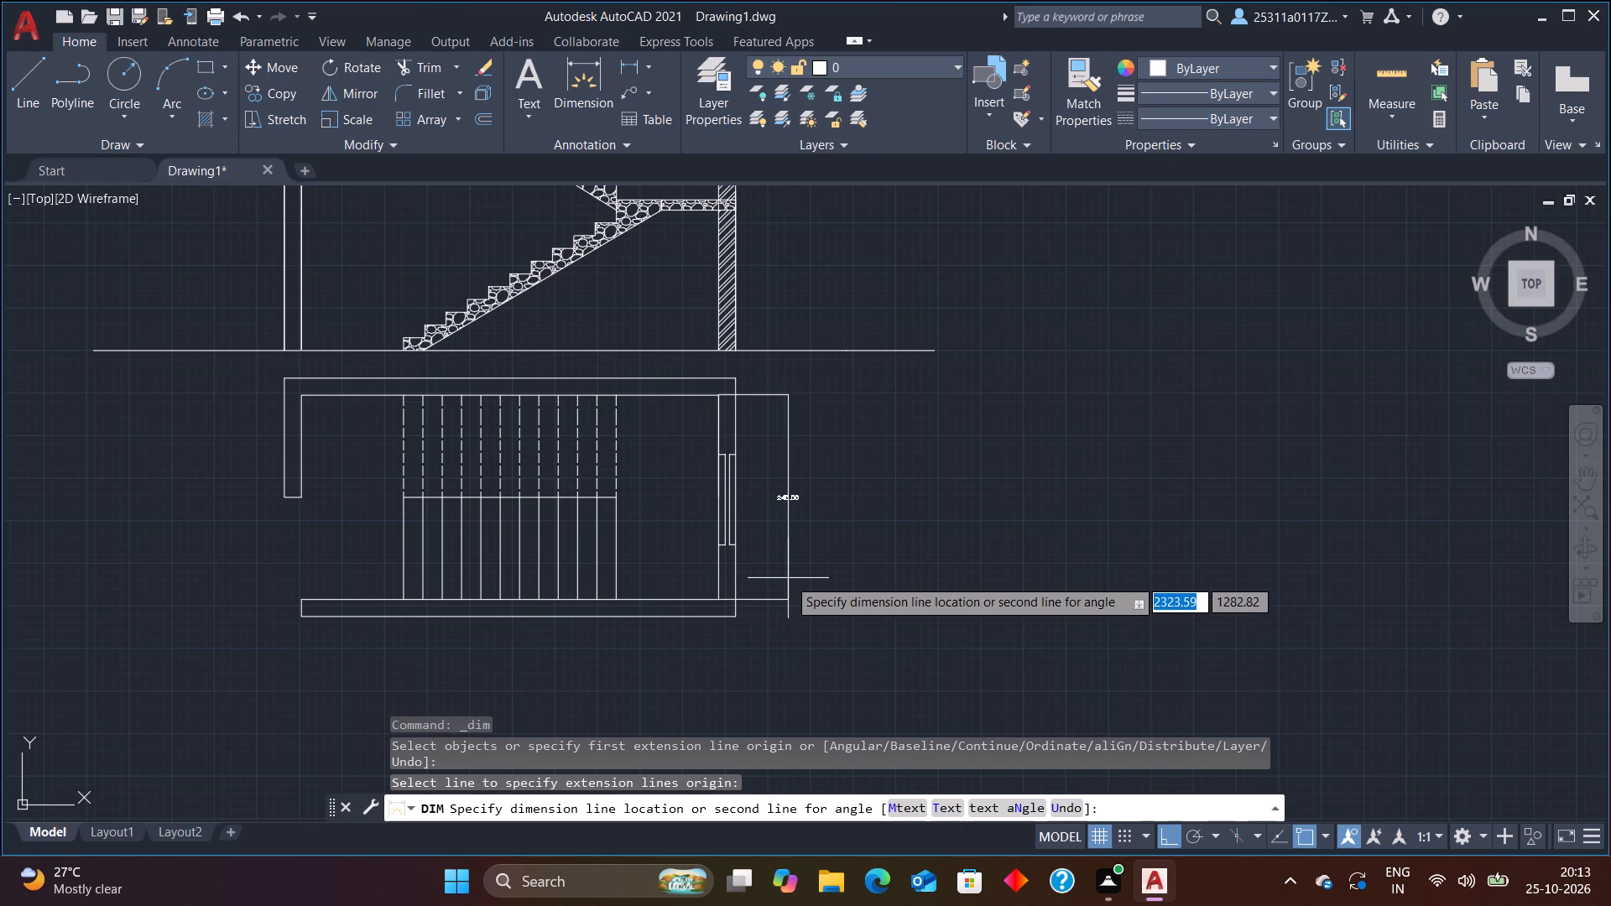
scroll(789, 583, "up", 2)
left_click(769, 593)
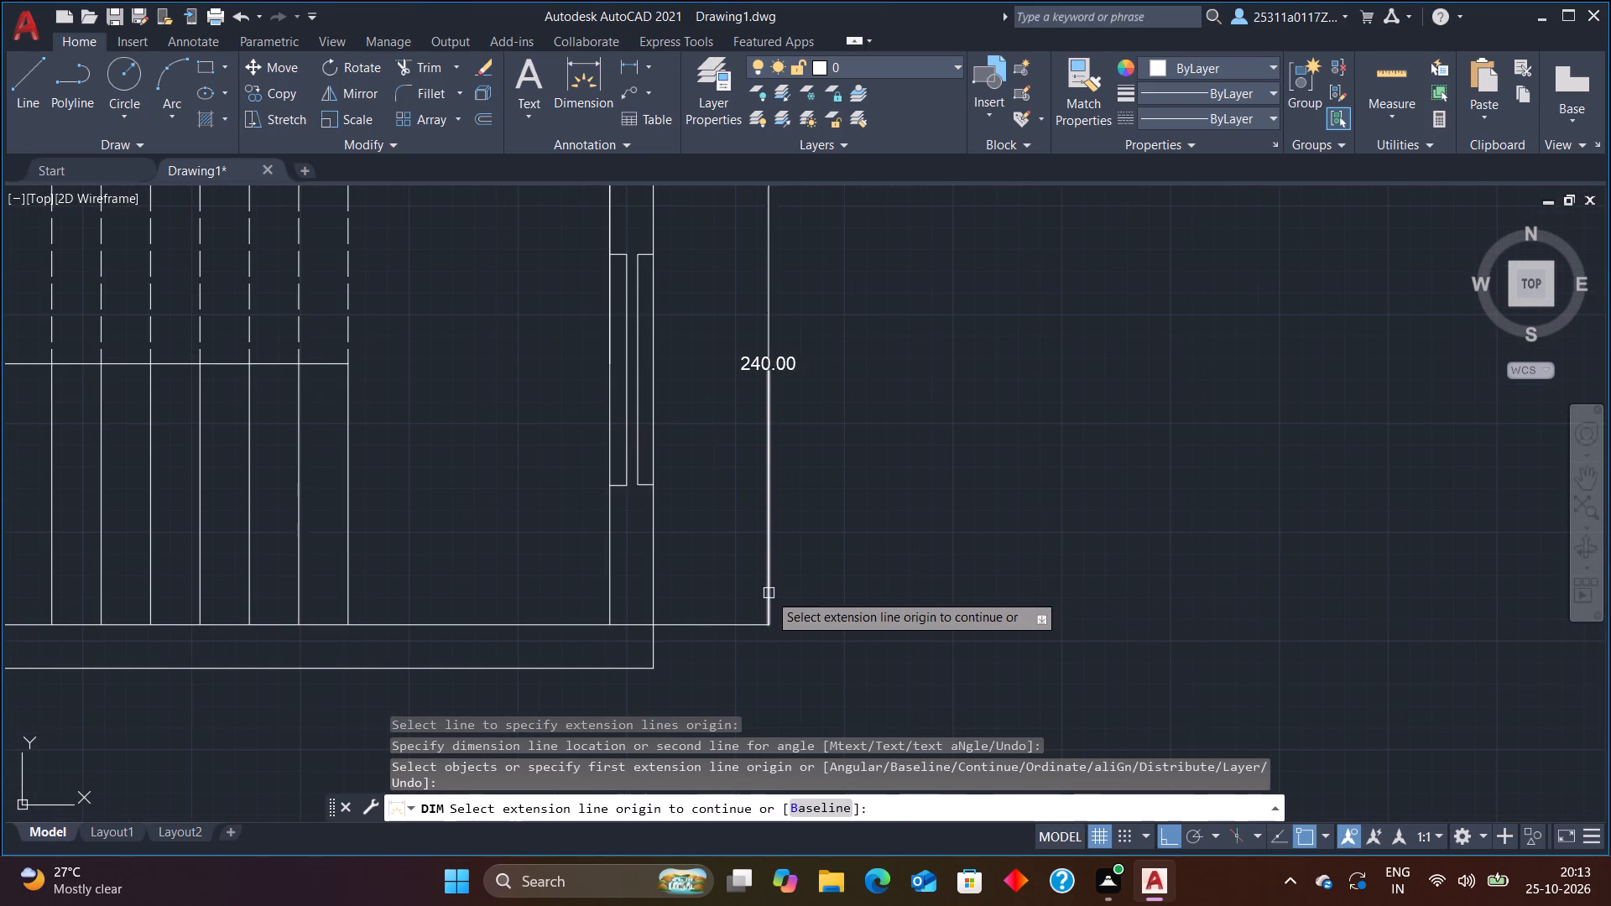
Dimension the thickness of the plan's lower wall at its free end, placing the dimension just outside the wall.
scroll(768, 594, "down", 3)
scroll(675, 565, "up", 2)
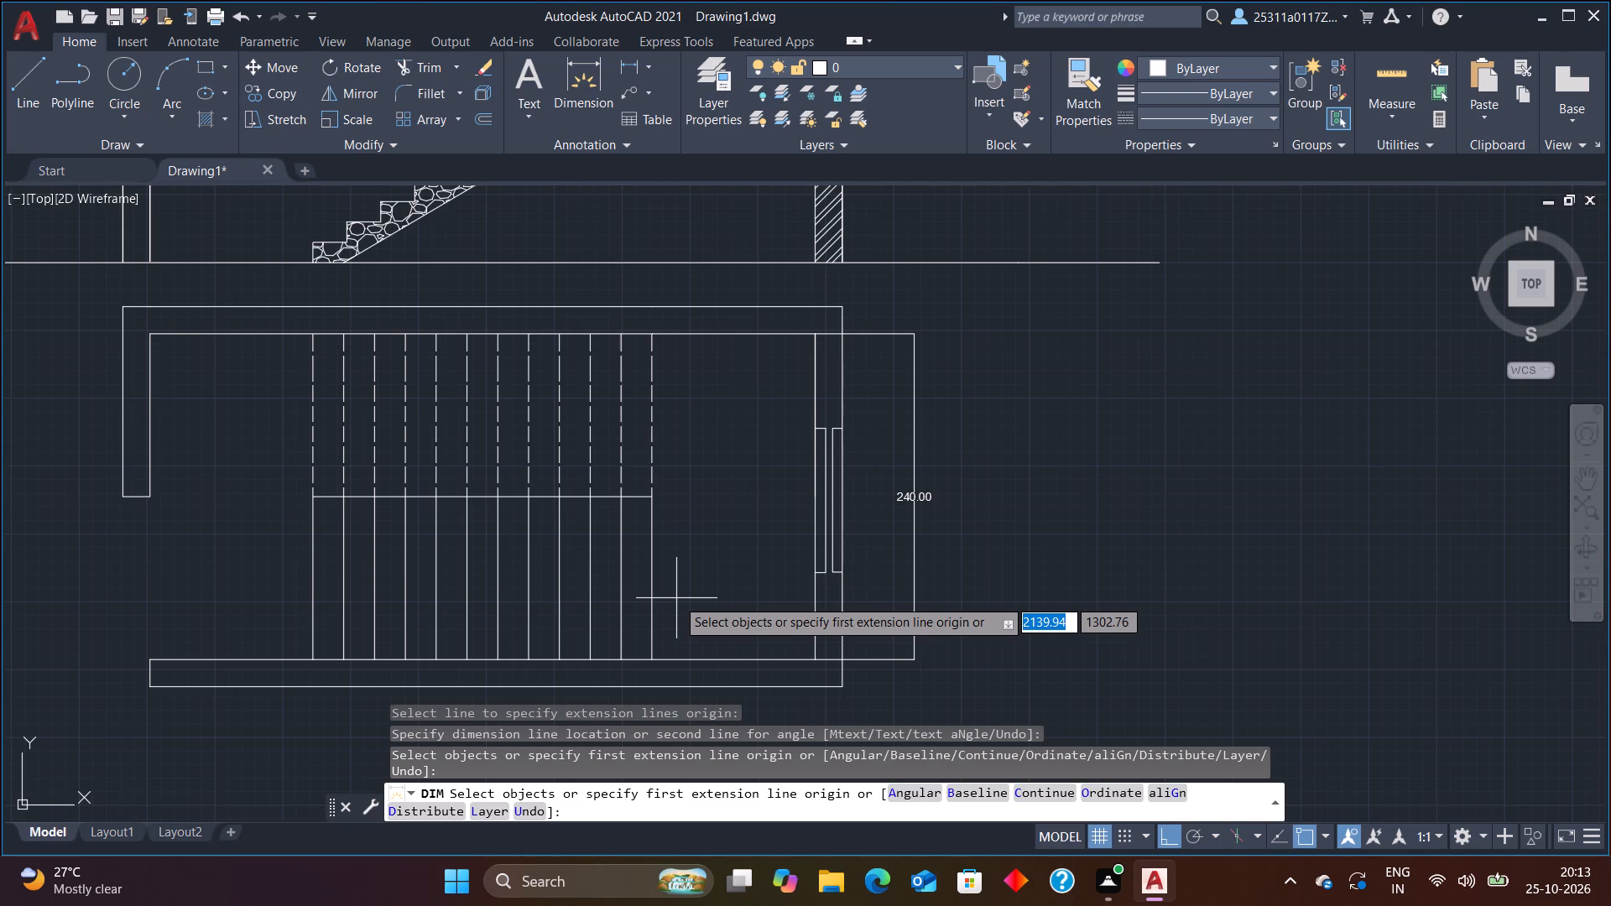
left_click(149, 666)
left_click(147, 690)
left_click(112, 690)
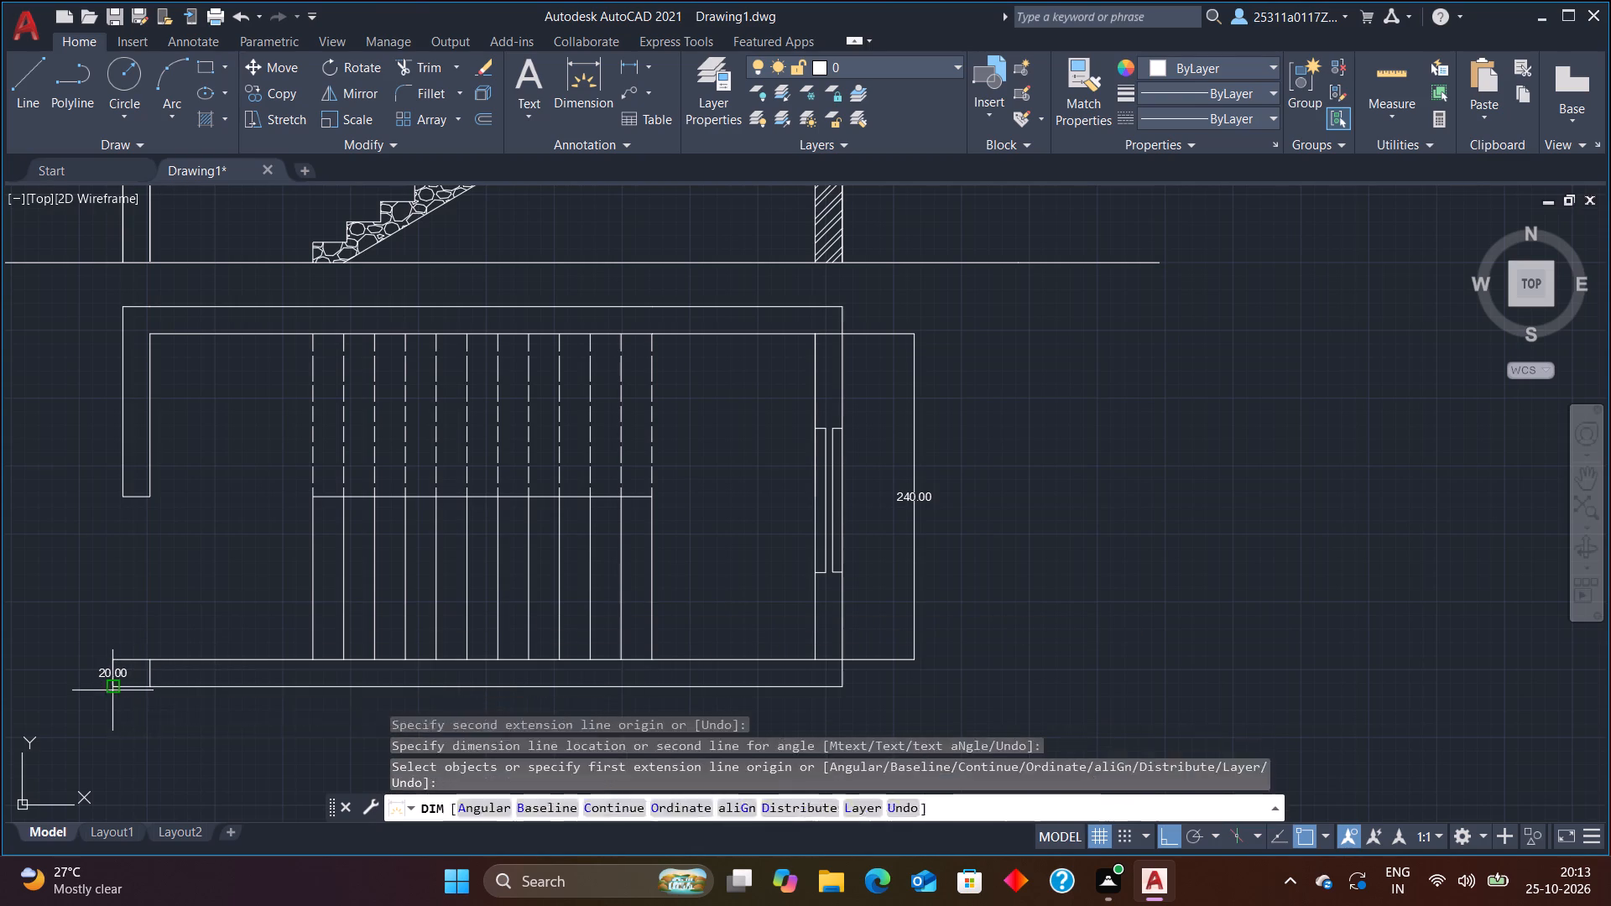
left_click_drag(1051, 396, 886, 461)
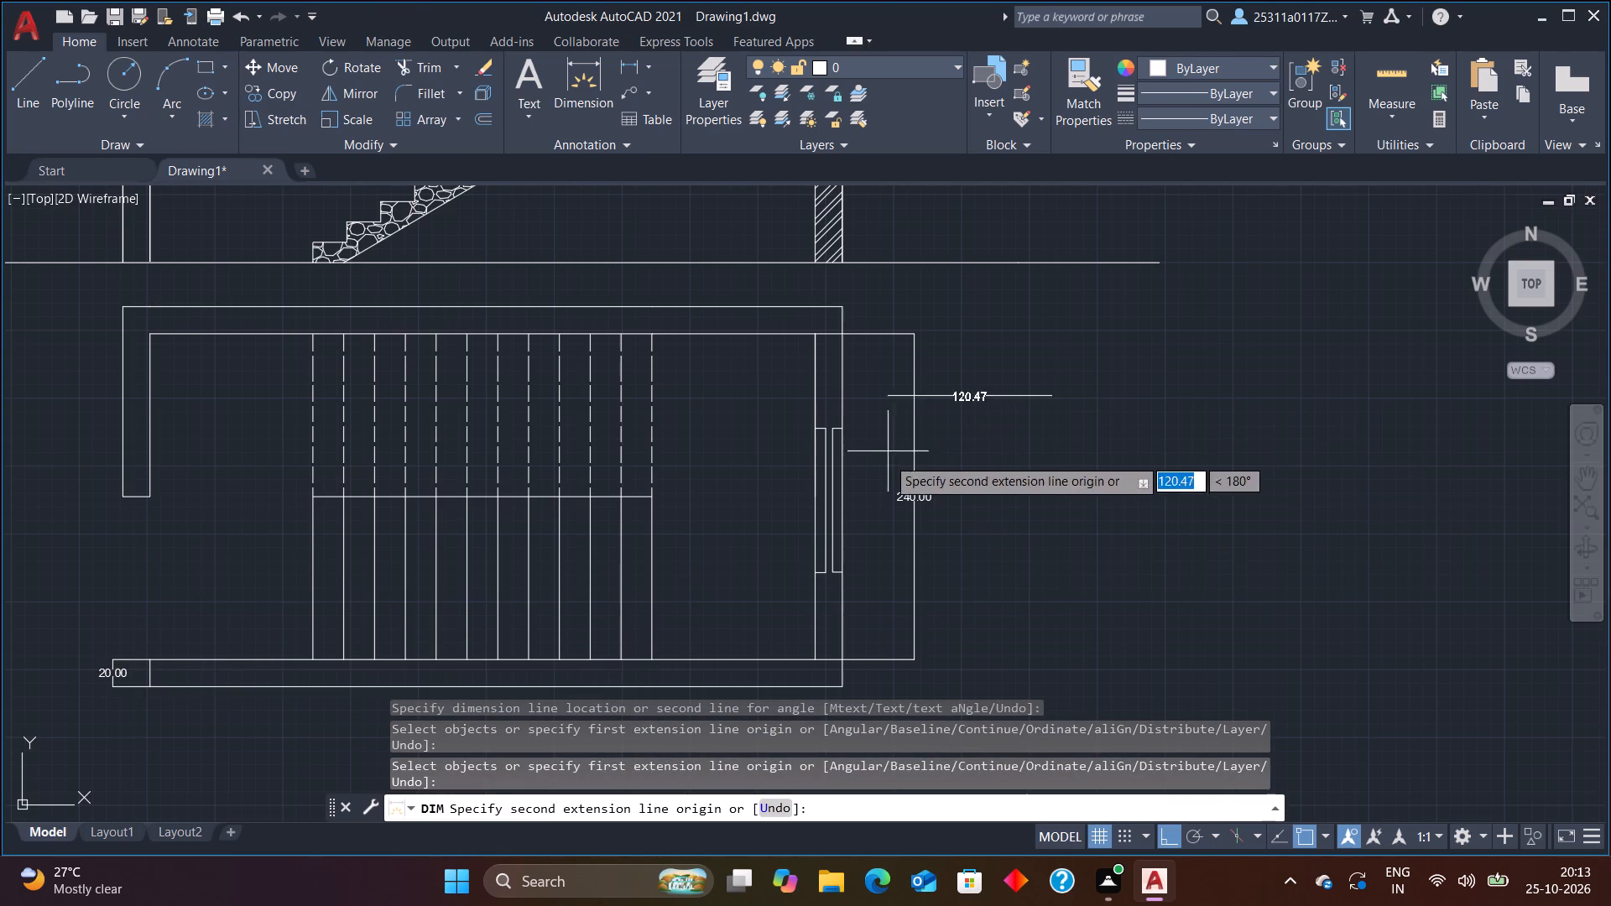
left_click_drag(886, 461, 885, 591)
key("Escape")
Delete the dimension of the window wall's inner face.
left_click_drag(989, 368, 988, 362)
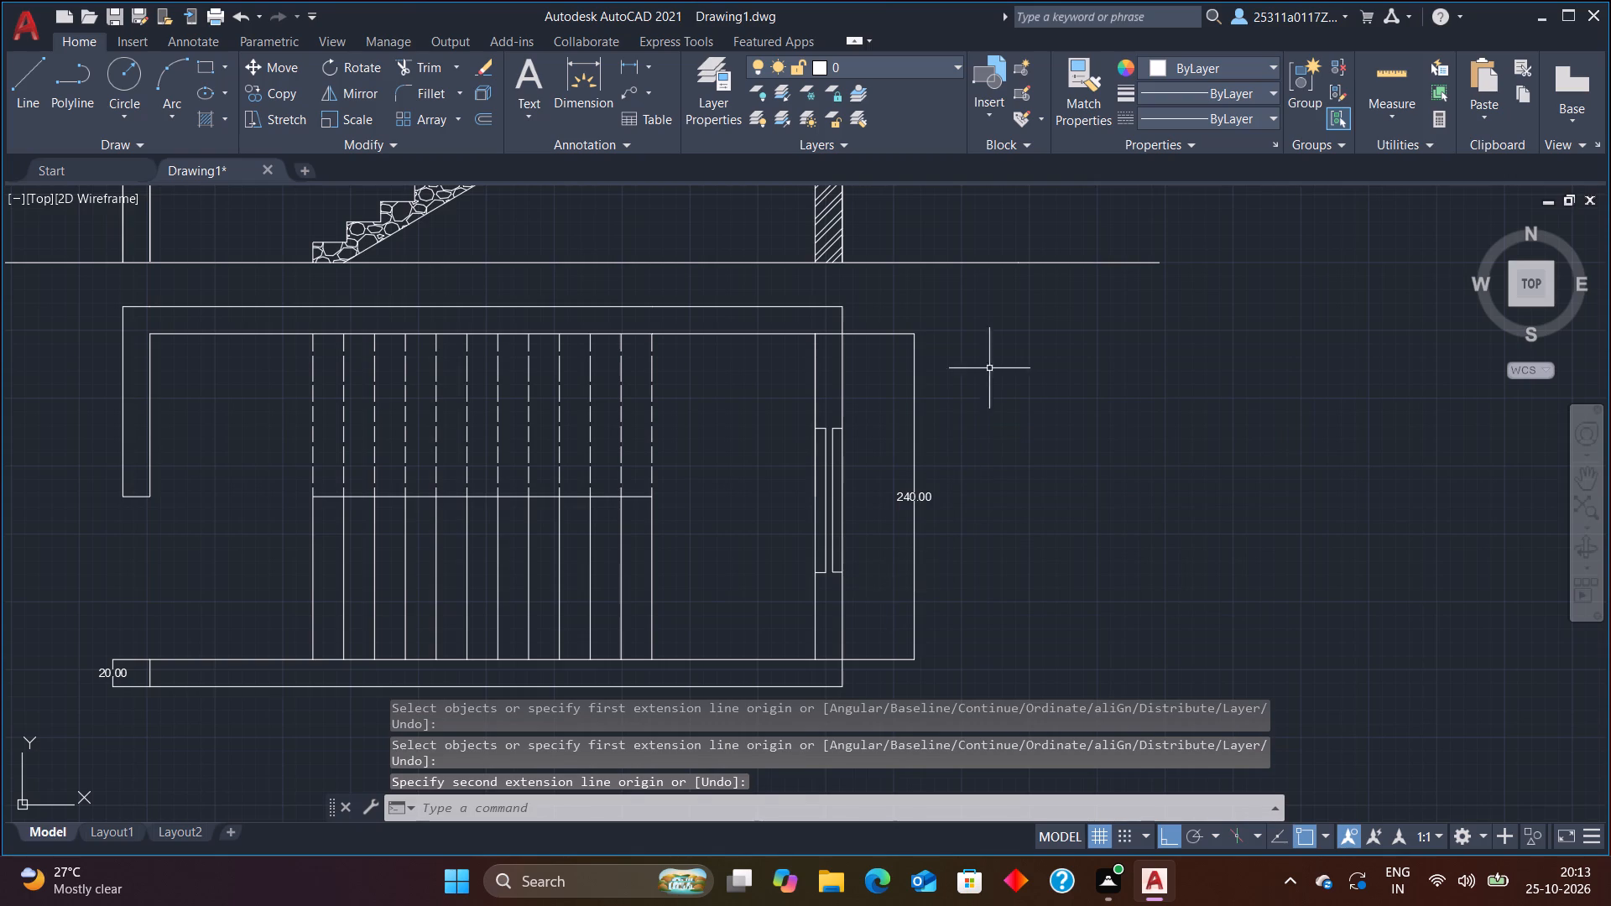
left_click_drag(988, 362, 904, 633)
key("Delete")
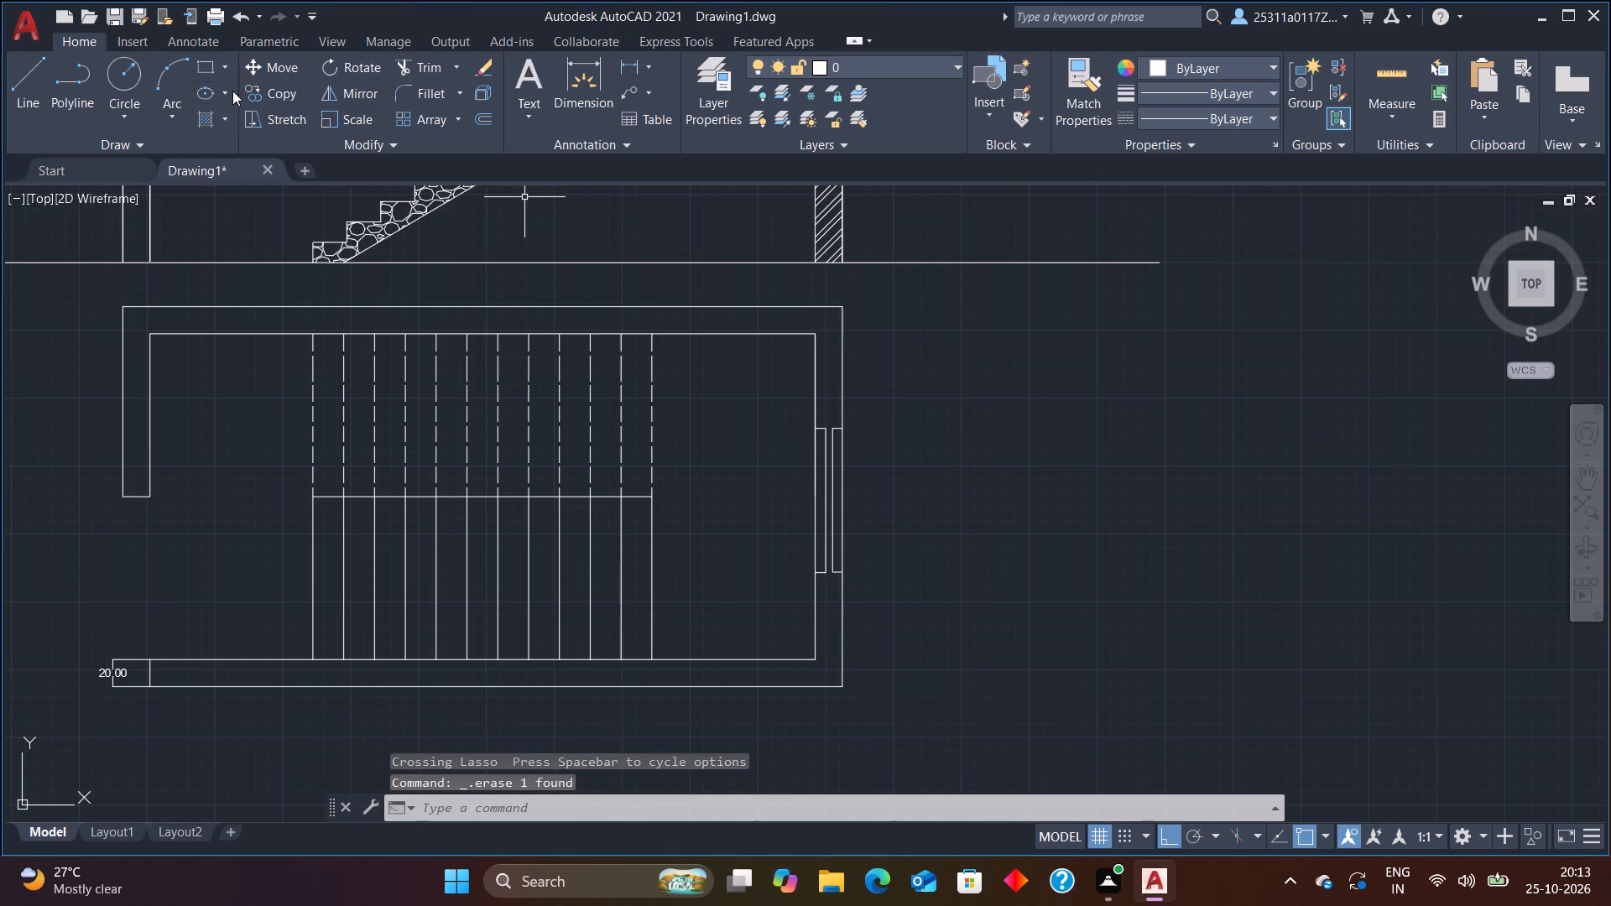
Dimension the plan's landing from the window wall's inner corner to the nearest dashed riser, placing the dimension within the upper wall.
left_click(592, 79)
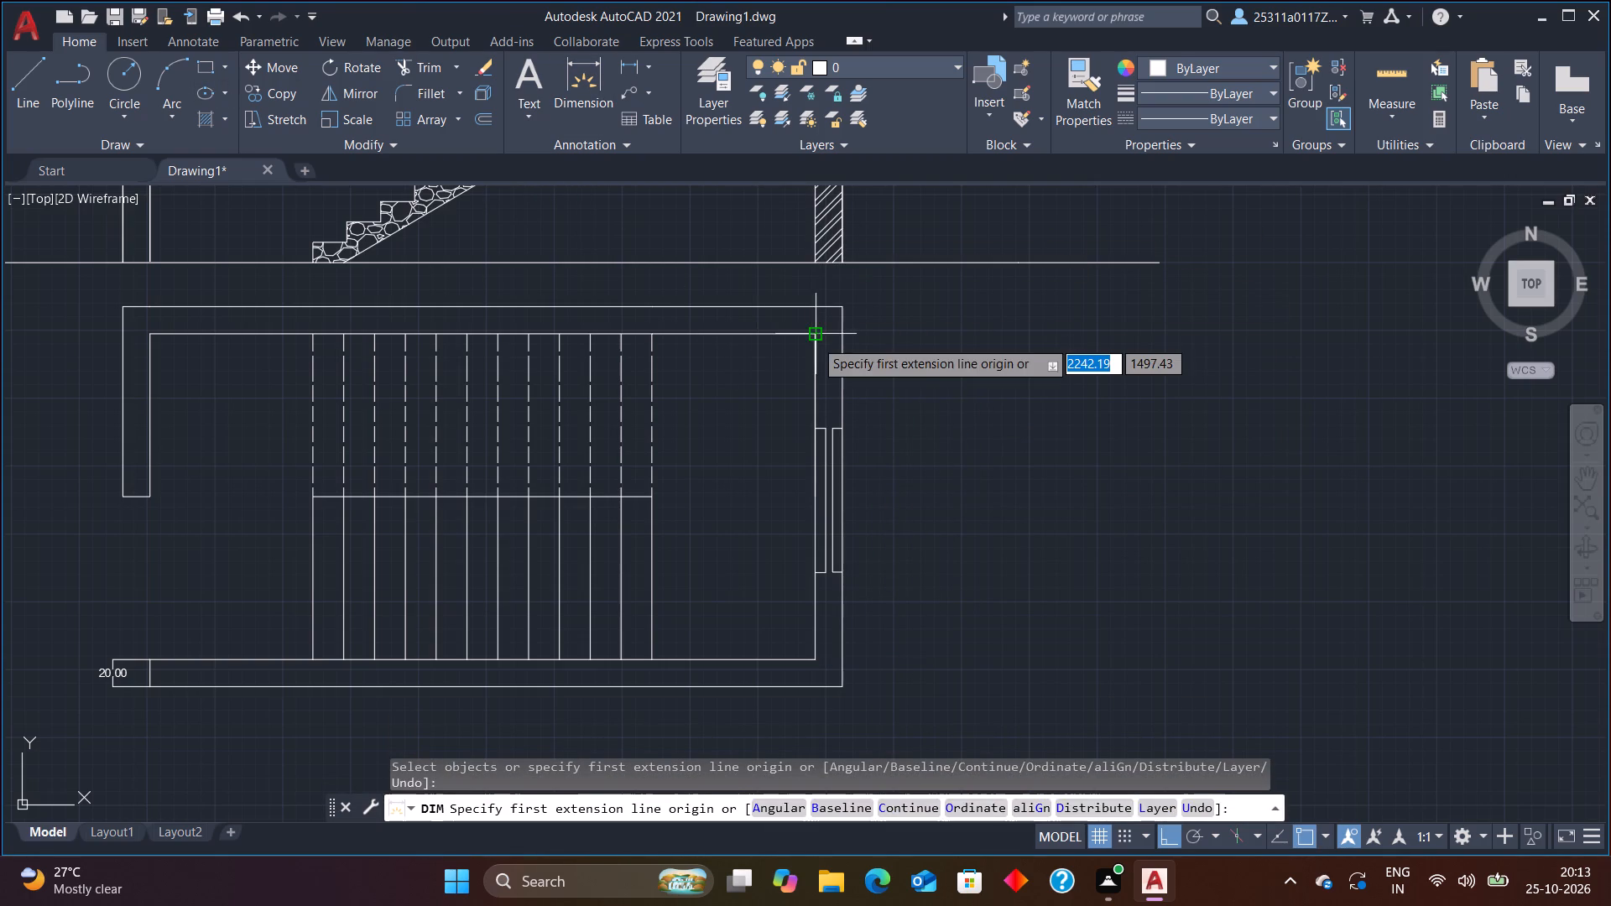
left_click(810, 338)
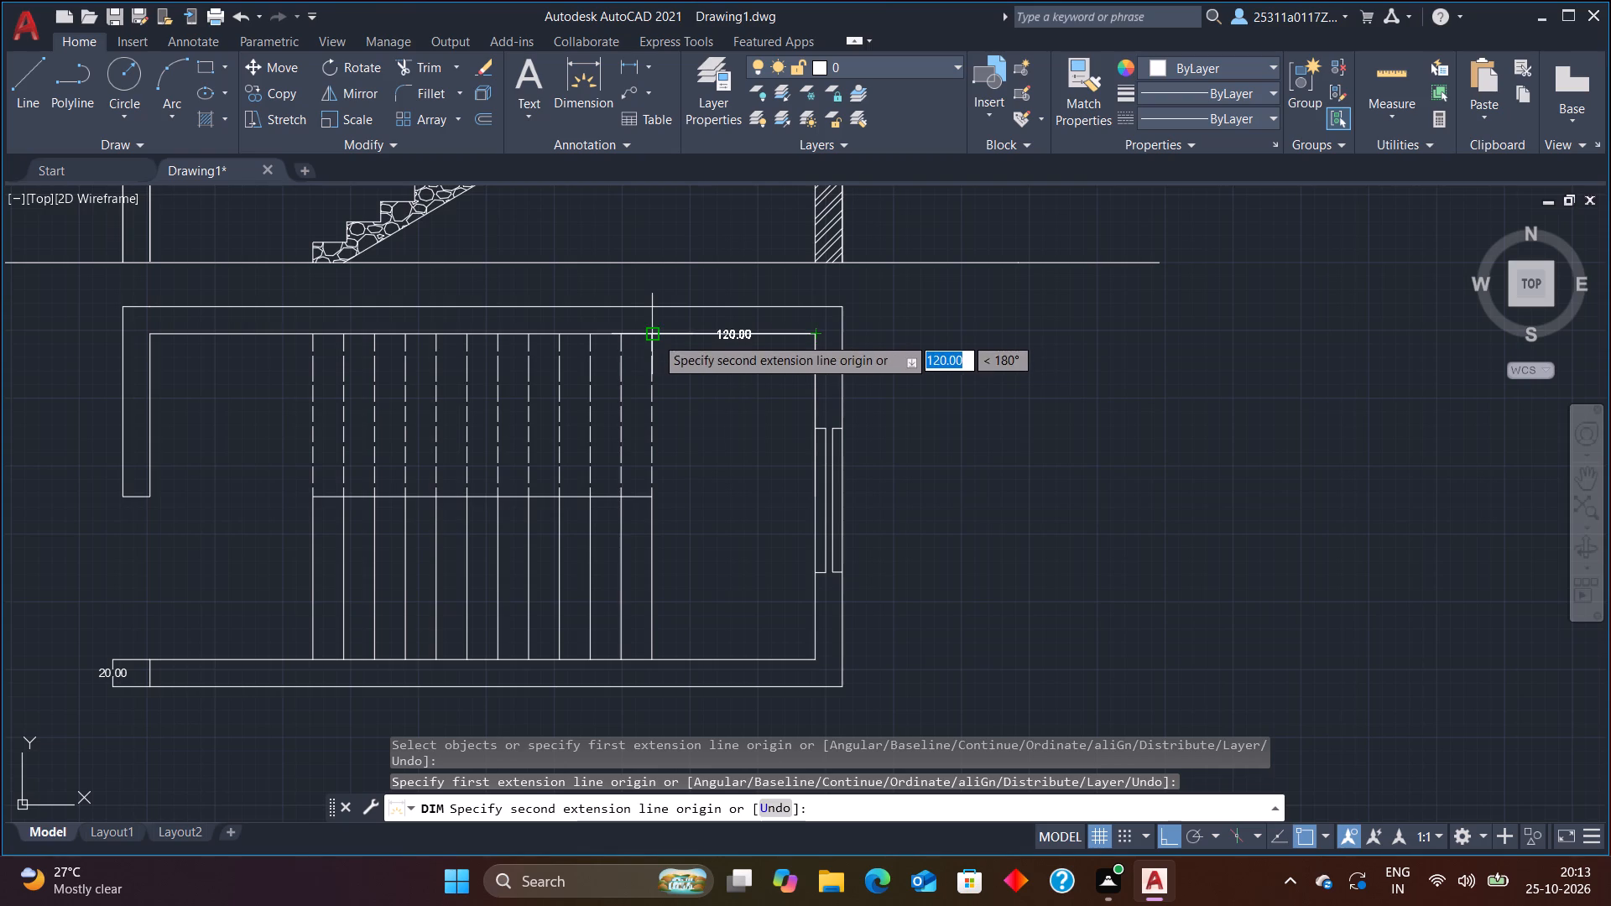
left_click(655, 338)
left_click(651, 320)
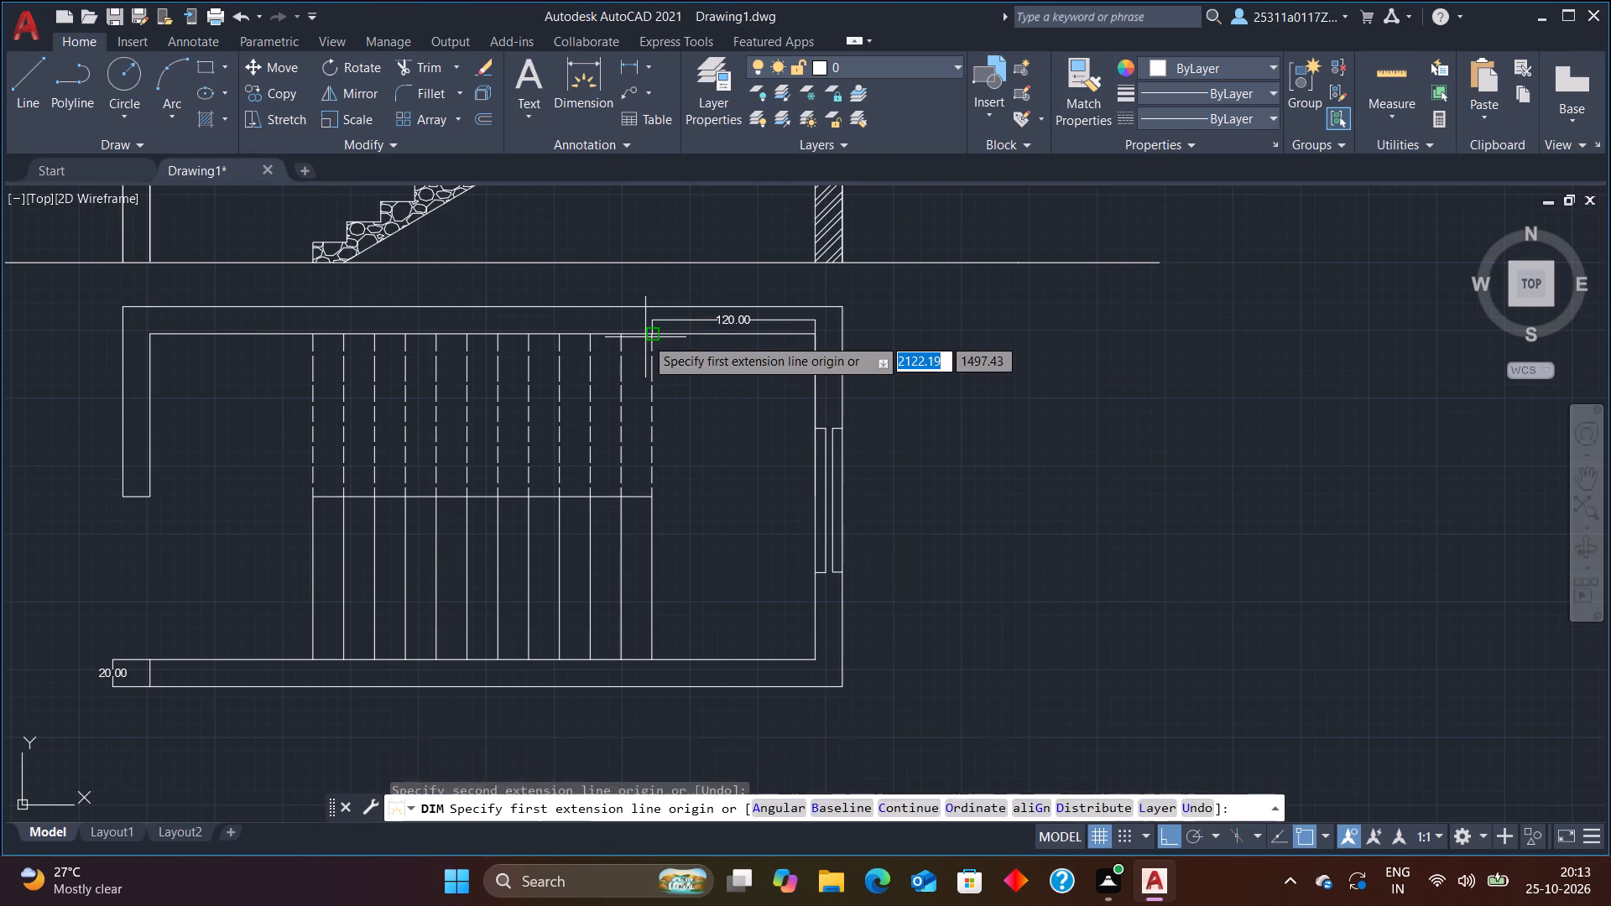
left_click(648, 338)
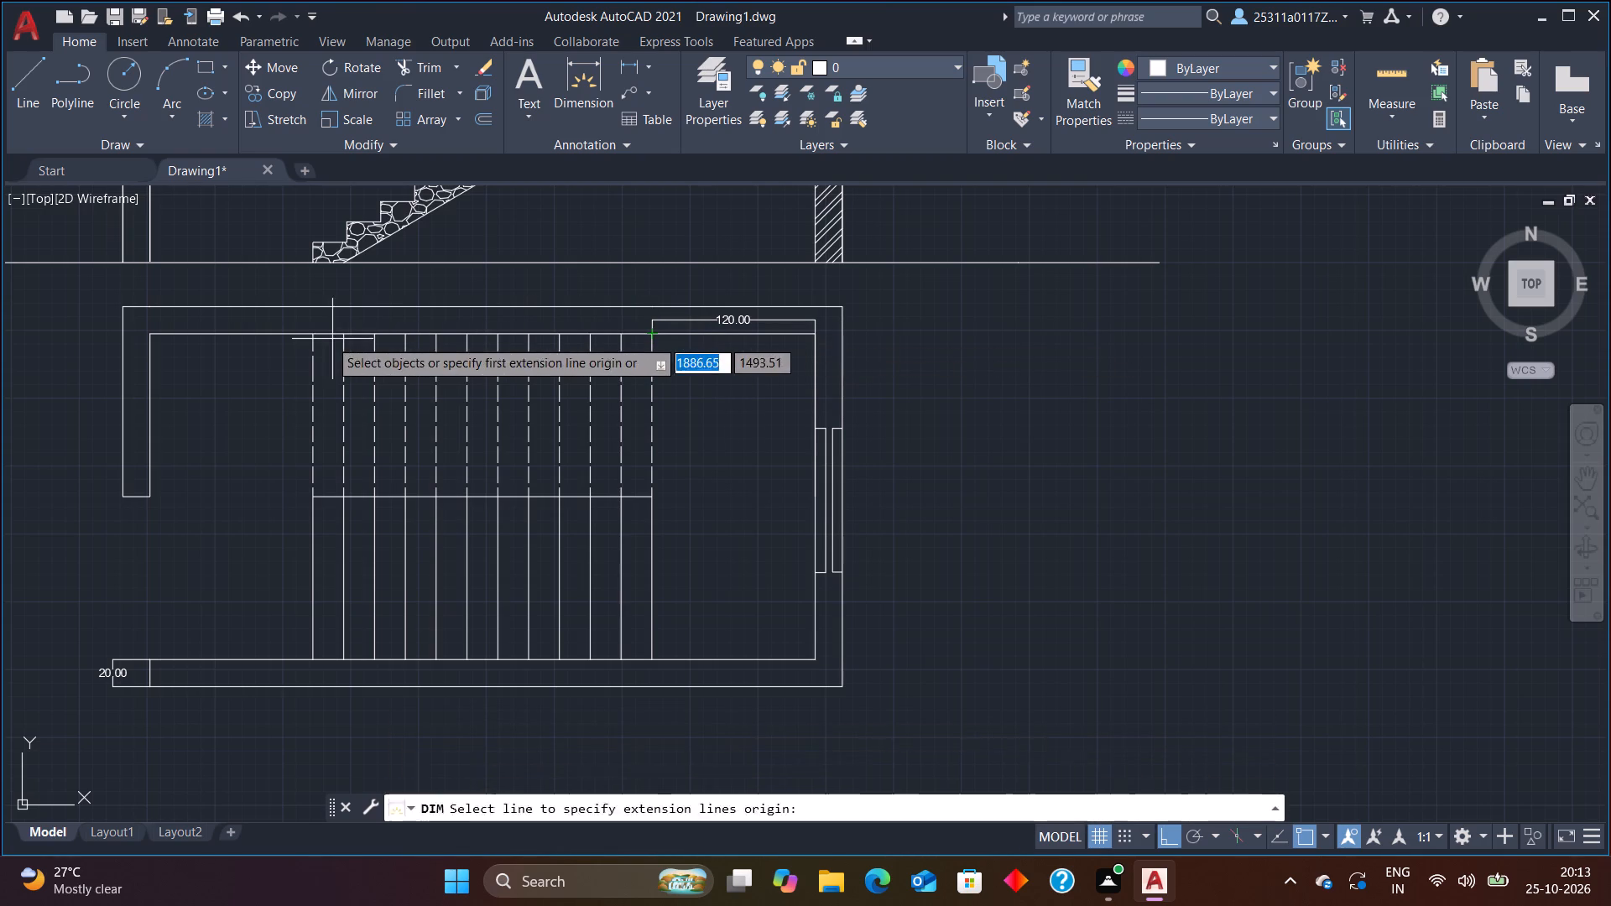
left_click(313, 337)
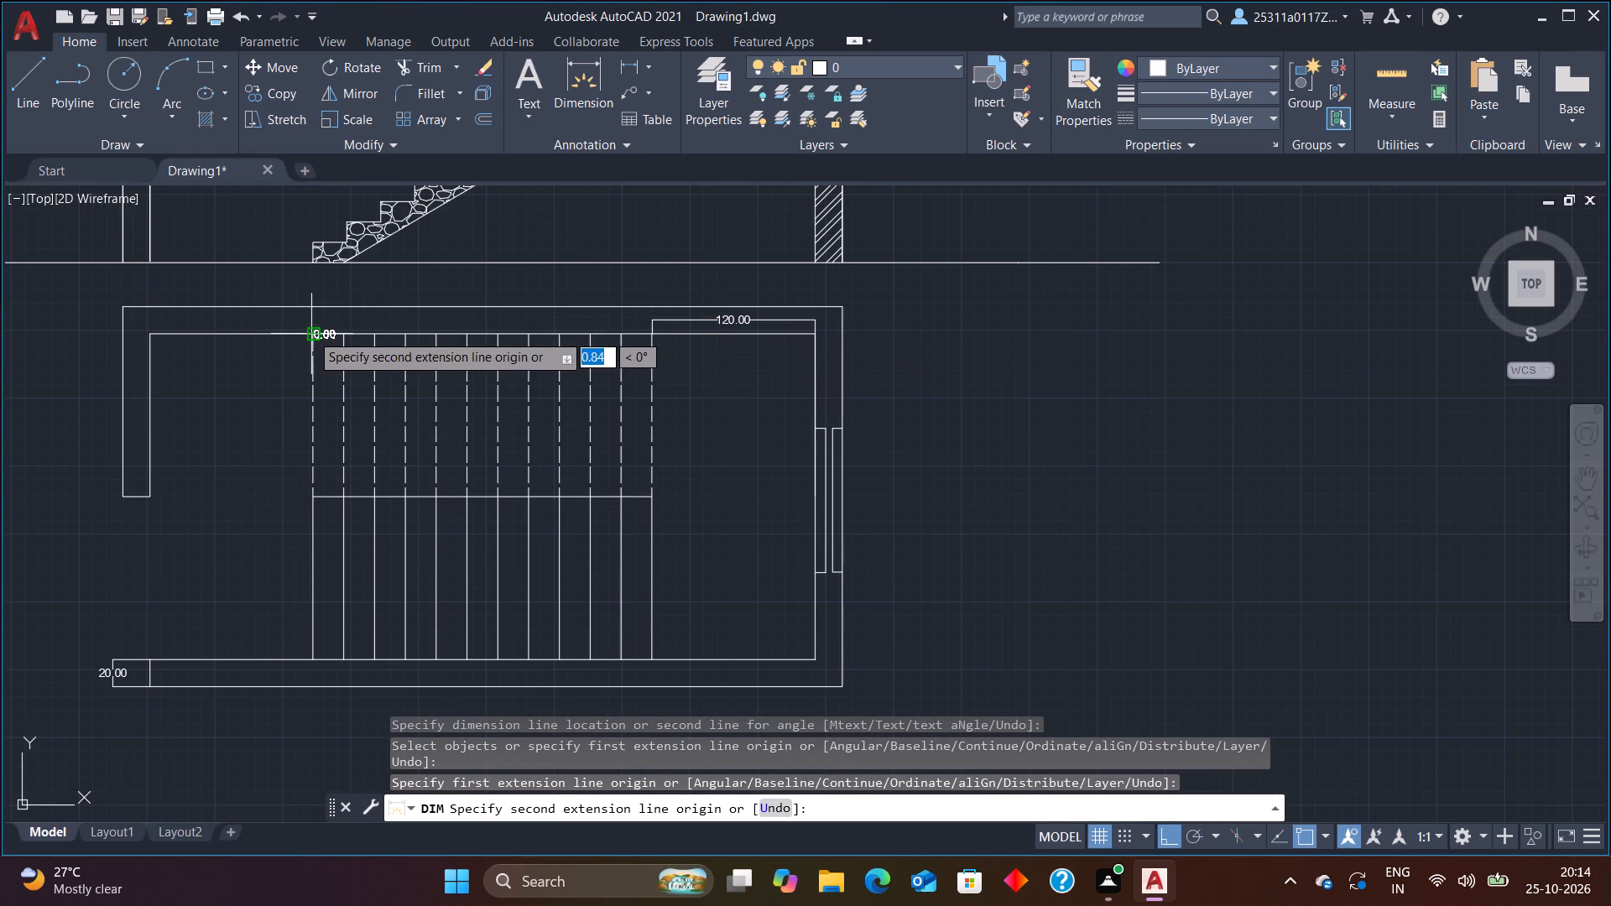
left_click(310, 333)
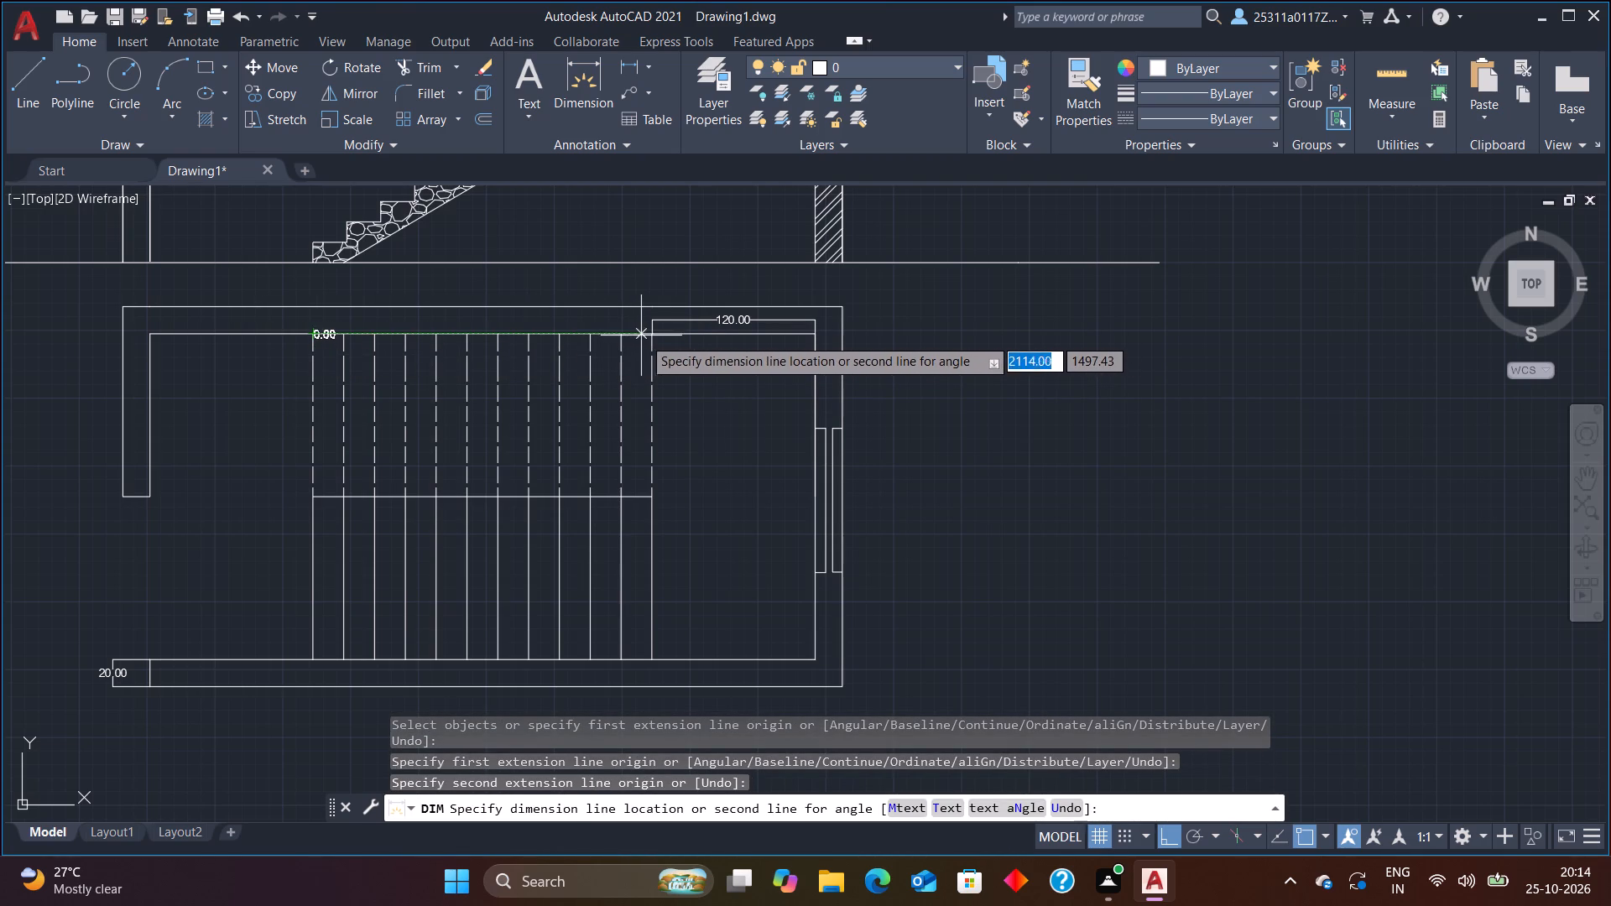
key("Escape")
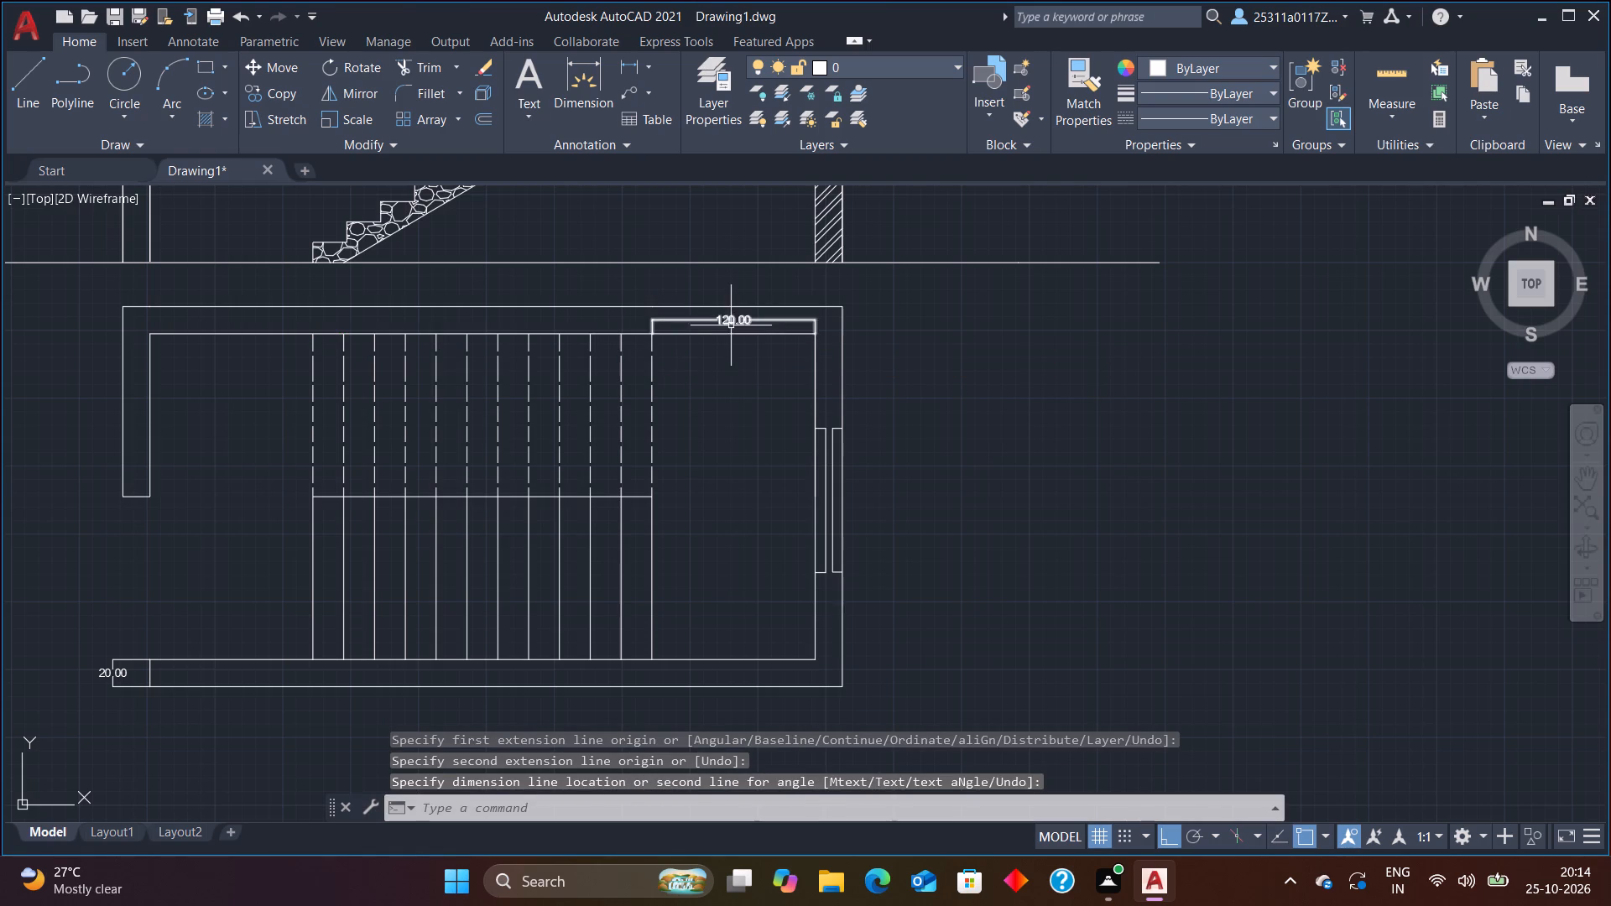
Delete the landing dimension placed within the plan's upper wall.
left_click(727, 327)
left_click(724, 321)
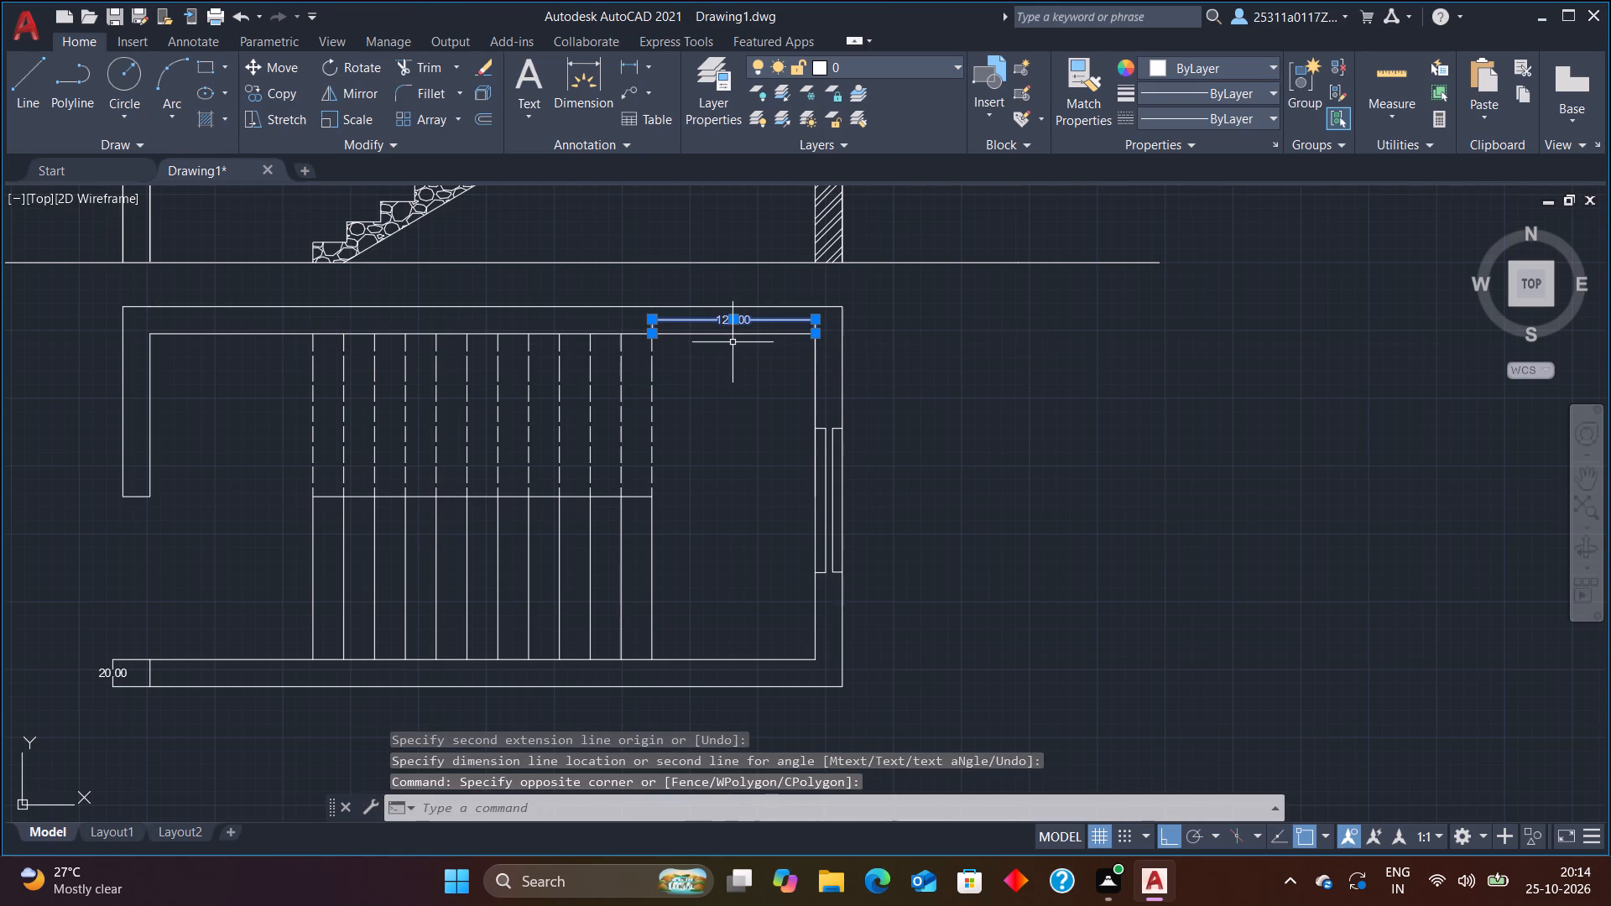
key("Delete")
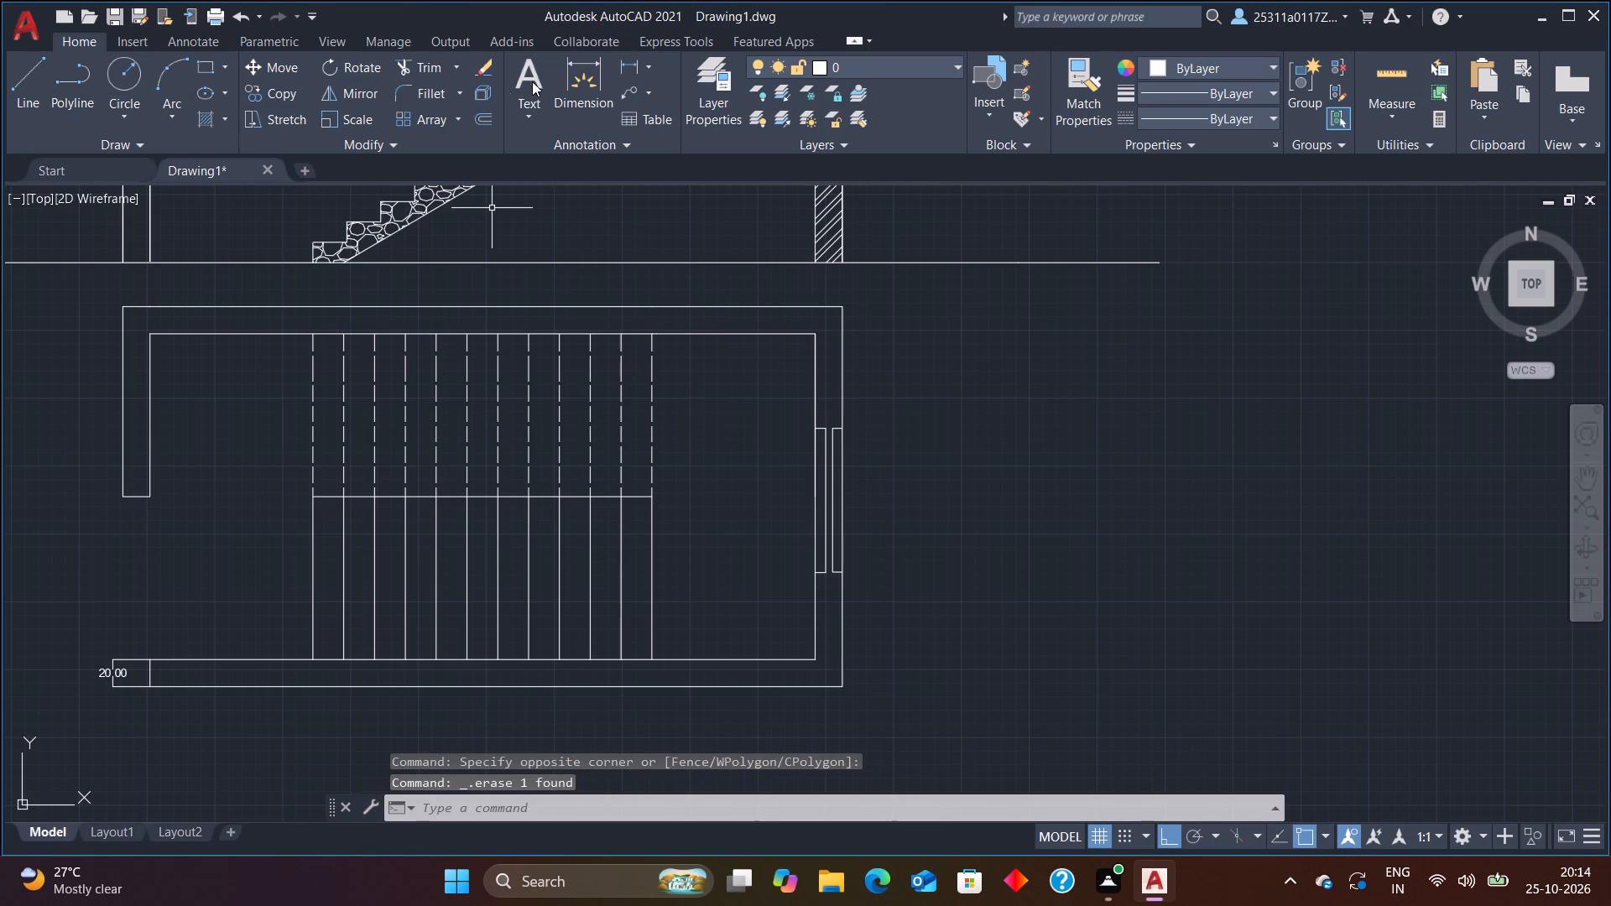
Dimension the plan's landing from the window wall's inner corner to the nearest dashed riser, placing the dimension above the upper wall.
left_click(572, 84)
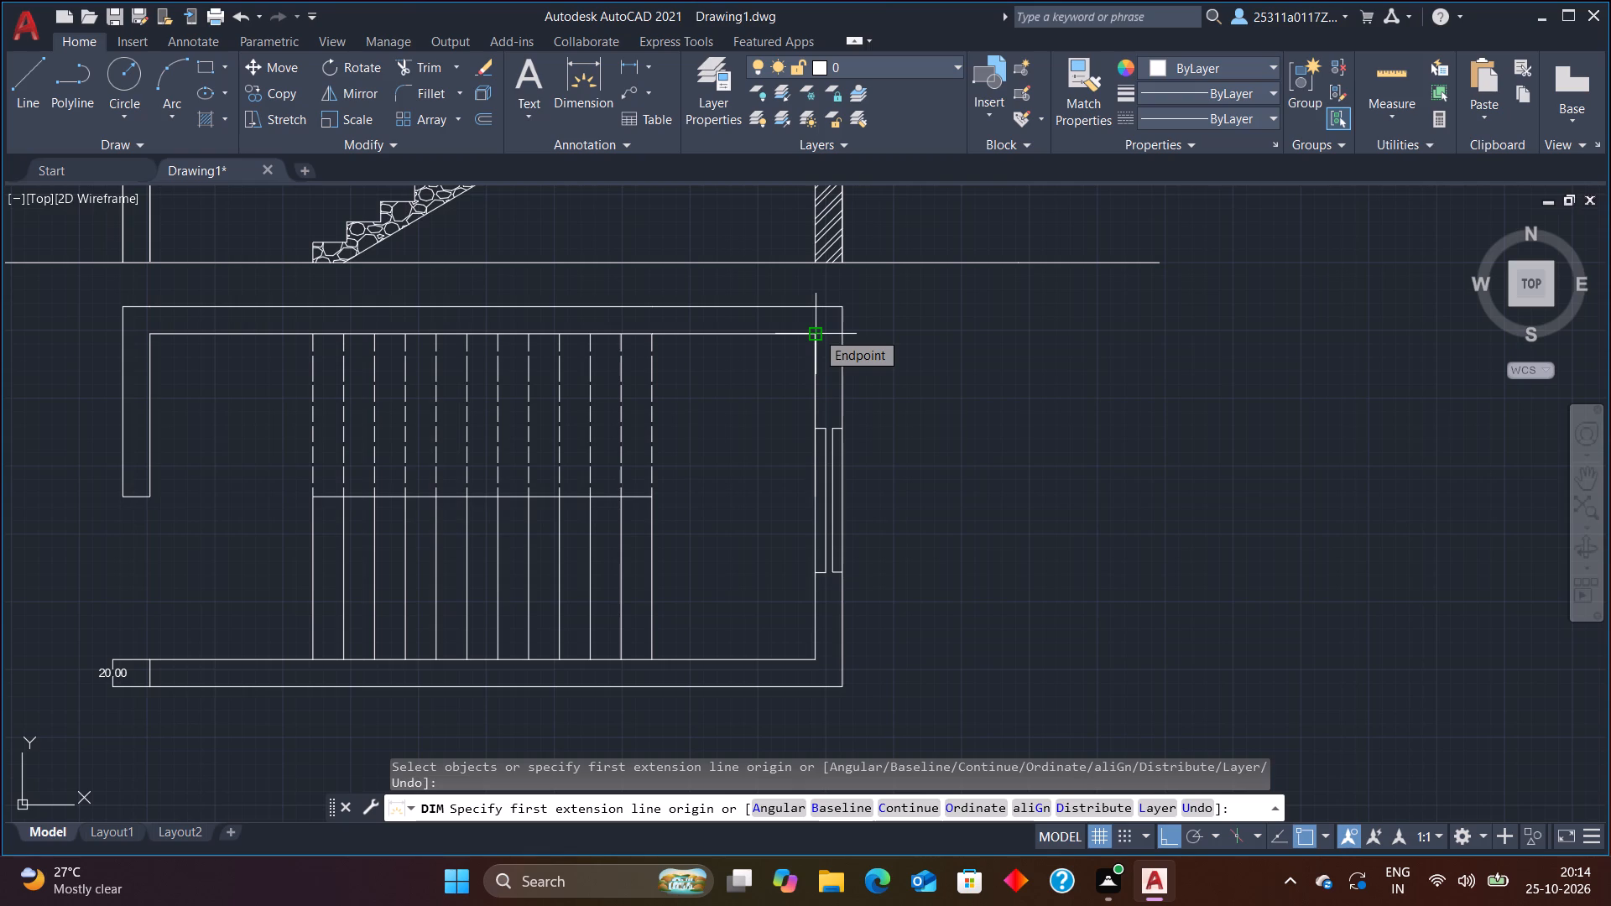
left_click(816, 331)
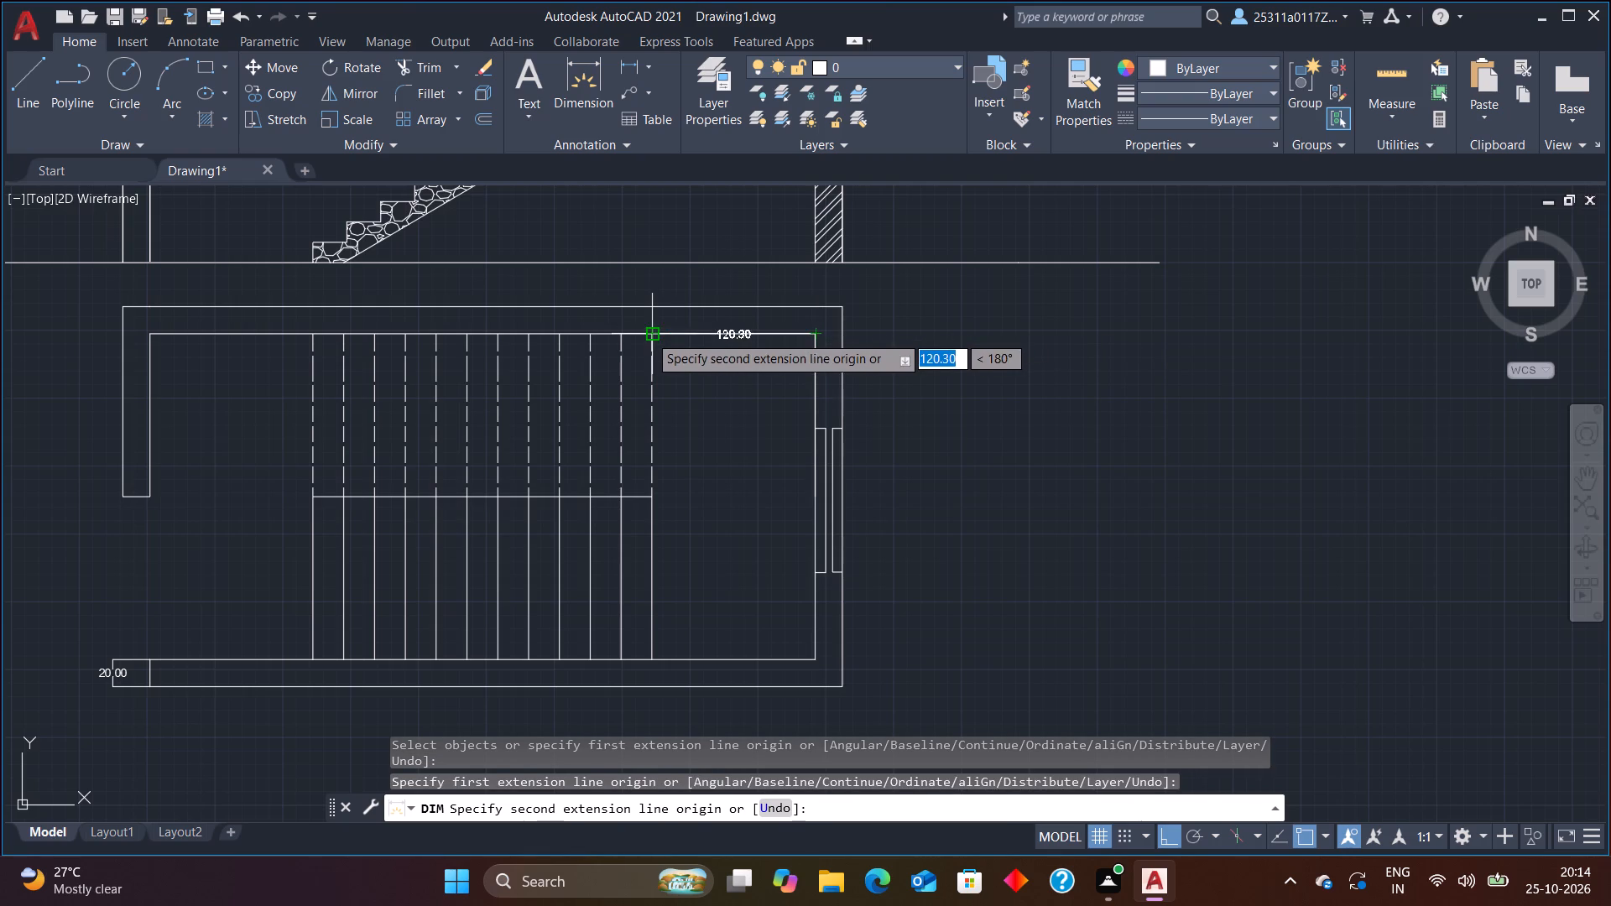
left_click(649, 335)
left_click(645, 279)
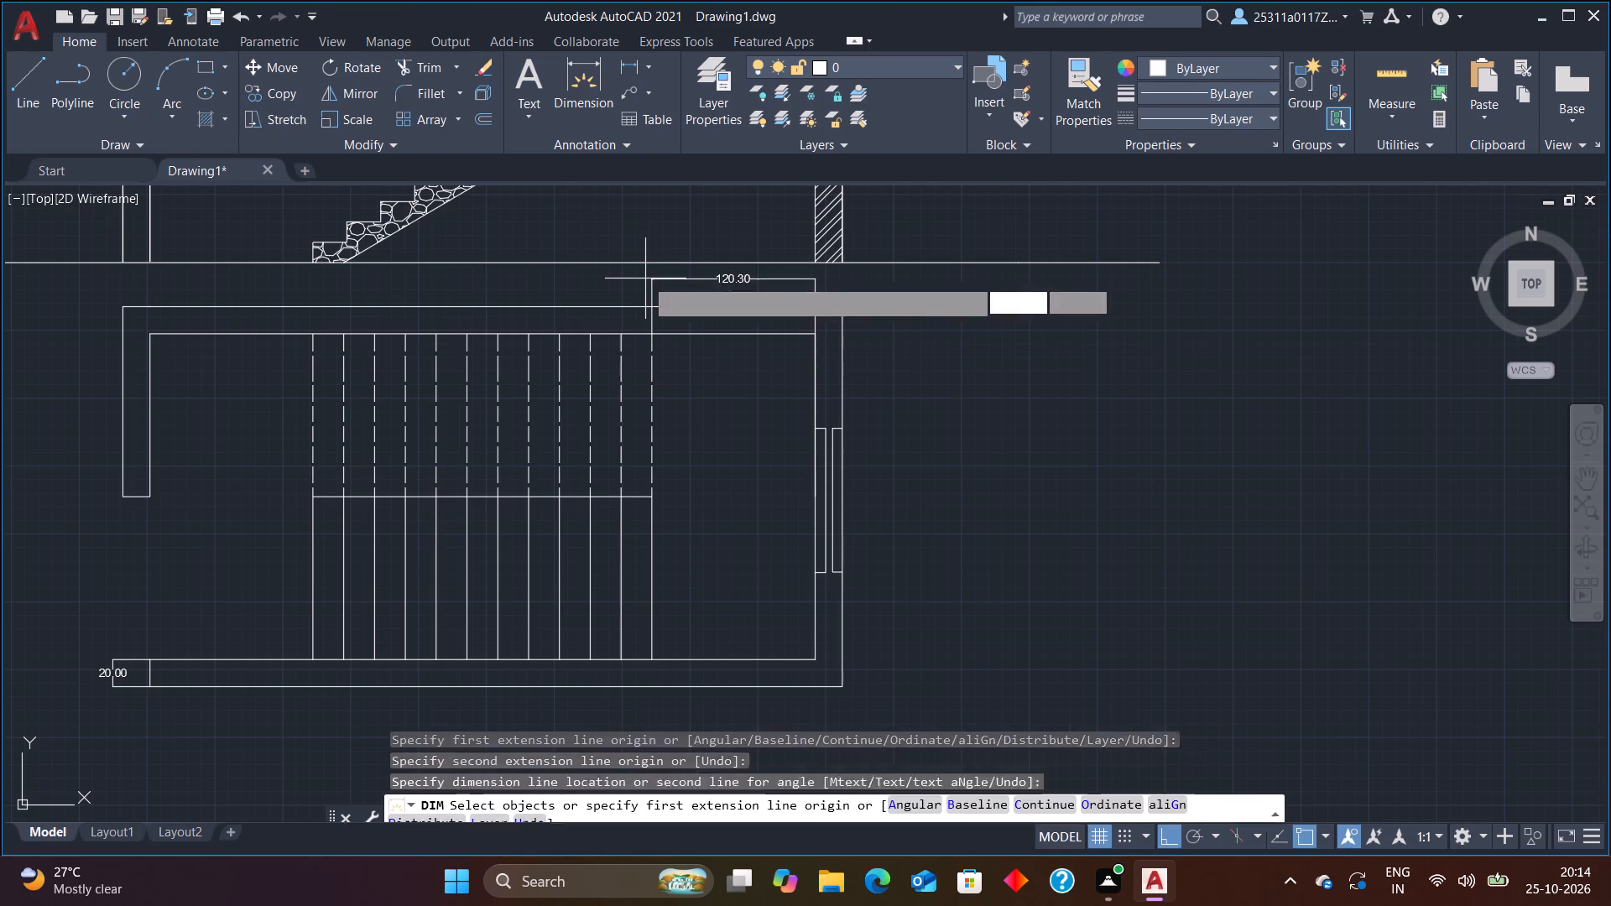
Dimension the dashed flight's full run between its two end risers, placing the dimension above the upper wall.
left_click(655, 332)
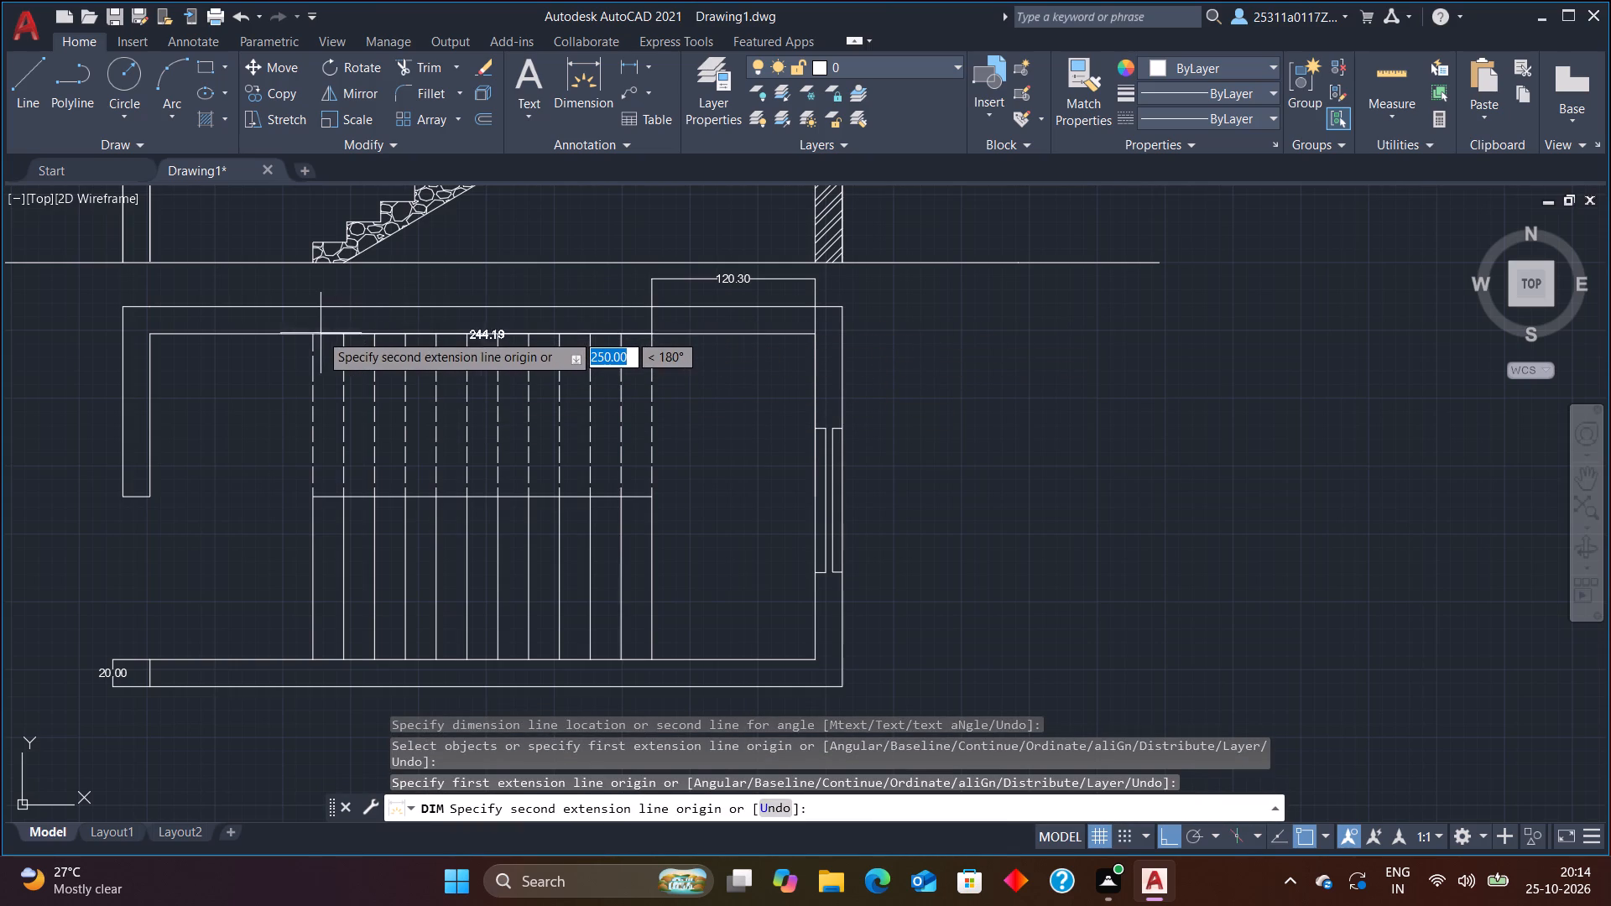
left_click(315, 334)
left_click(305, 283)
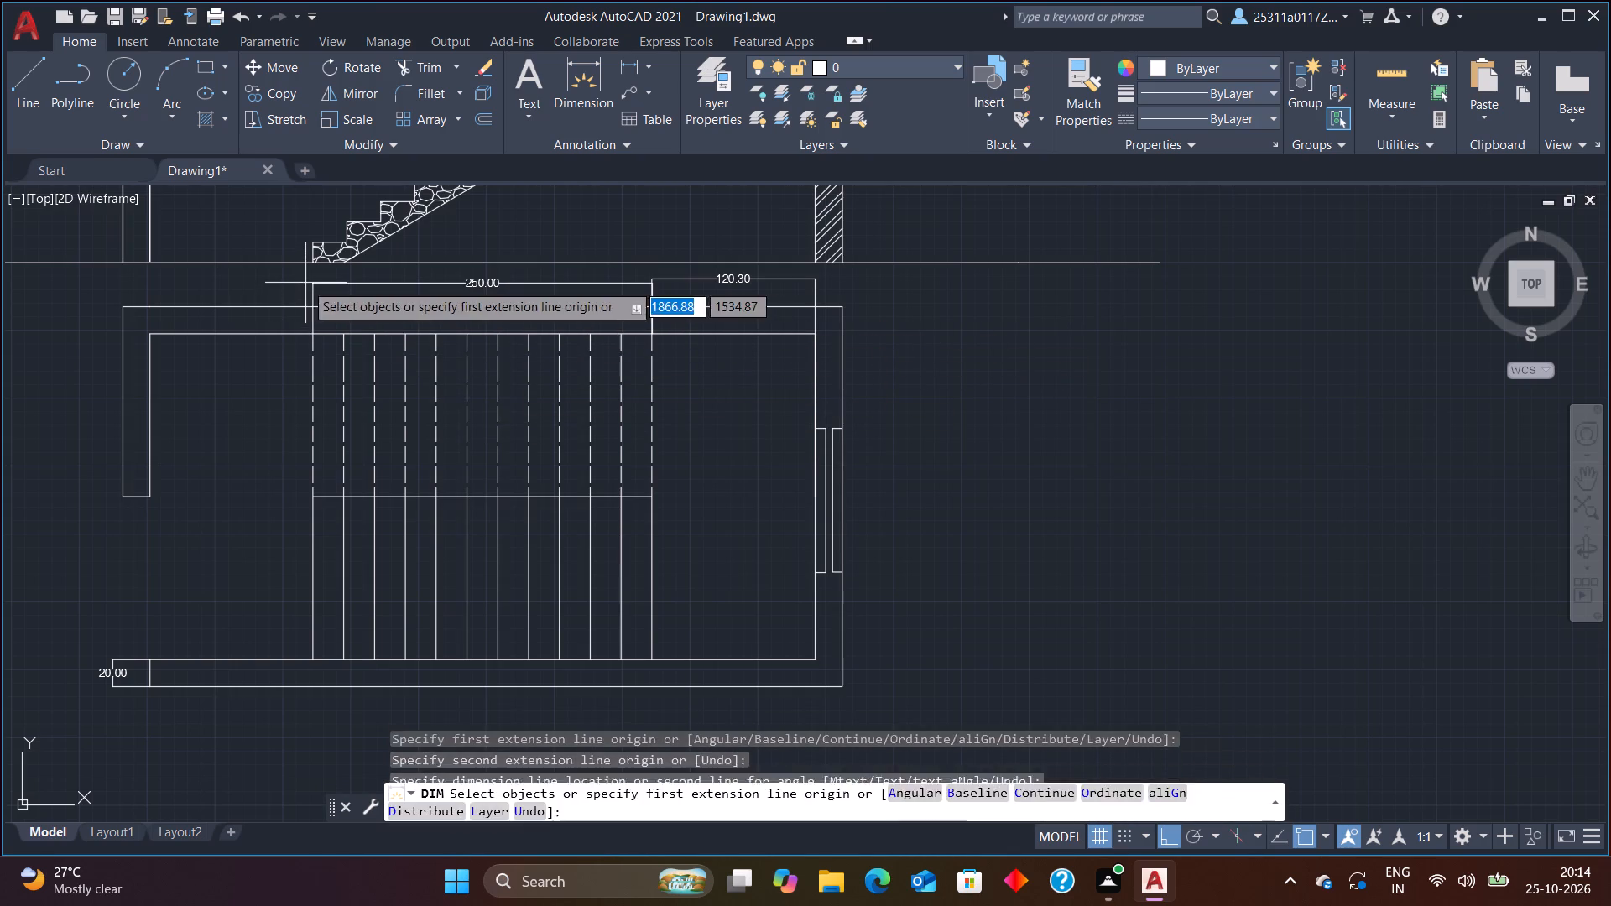
Dimension from the dashed riser farthest from the window wall to the opposite wall's inner corner, placing the dimension above the upper wall.
left_click(308, 336)
left_click(143, 335)
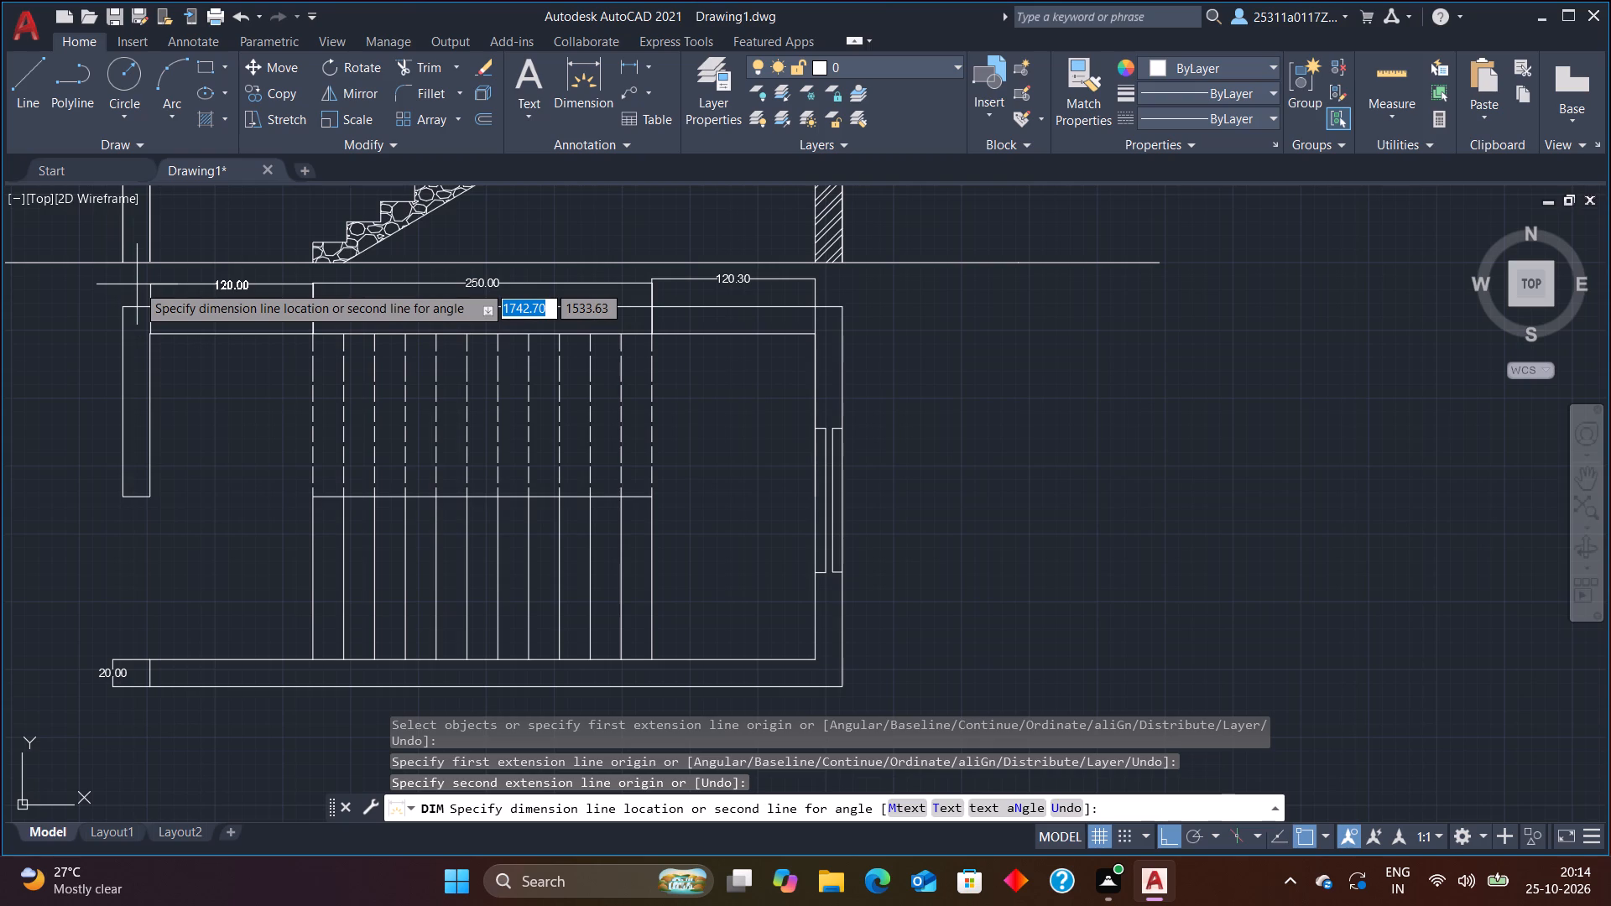
left_click(136, 282)
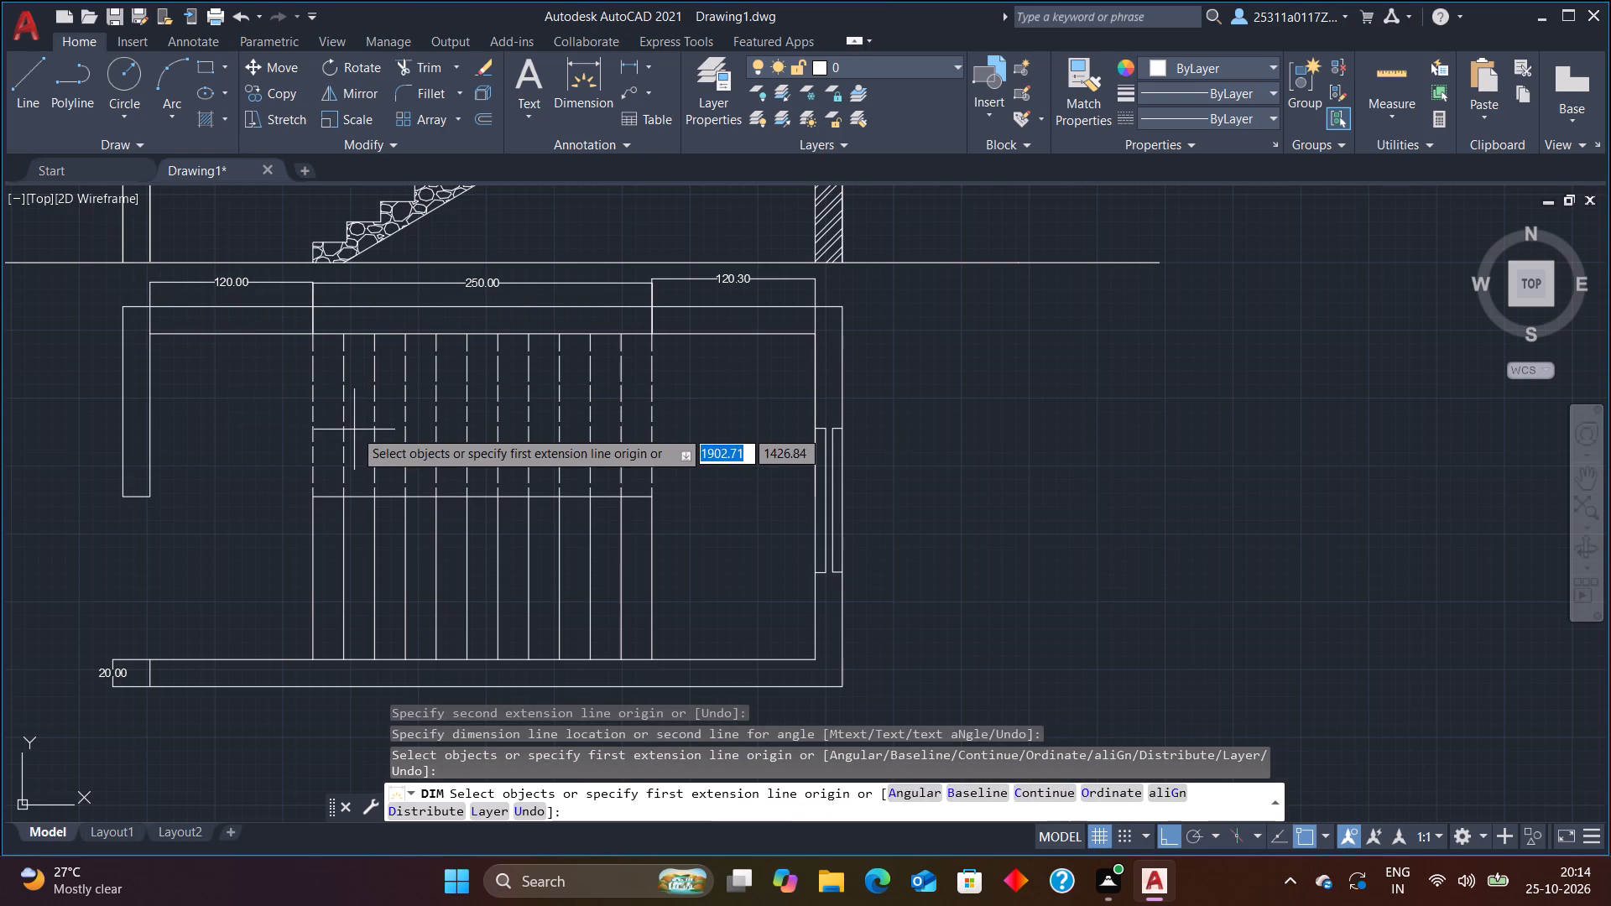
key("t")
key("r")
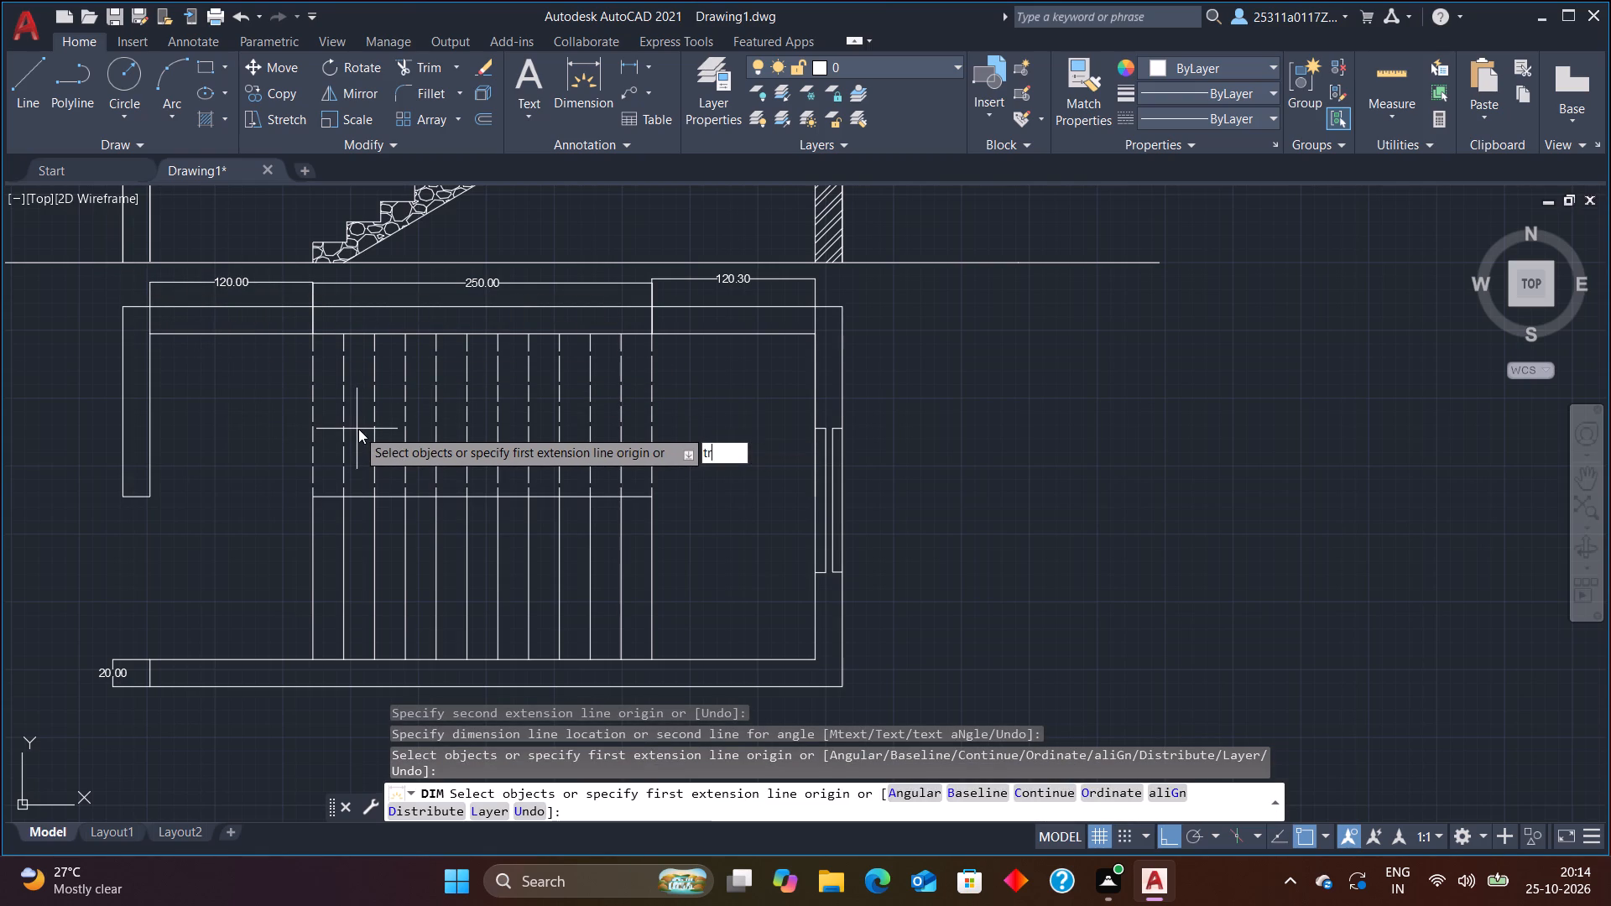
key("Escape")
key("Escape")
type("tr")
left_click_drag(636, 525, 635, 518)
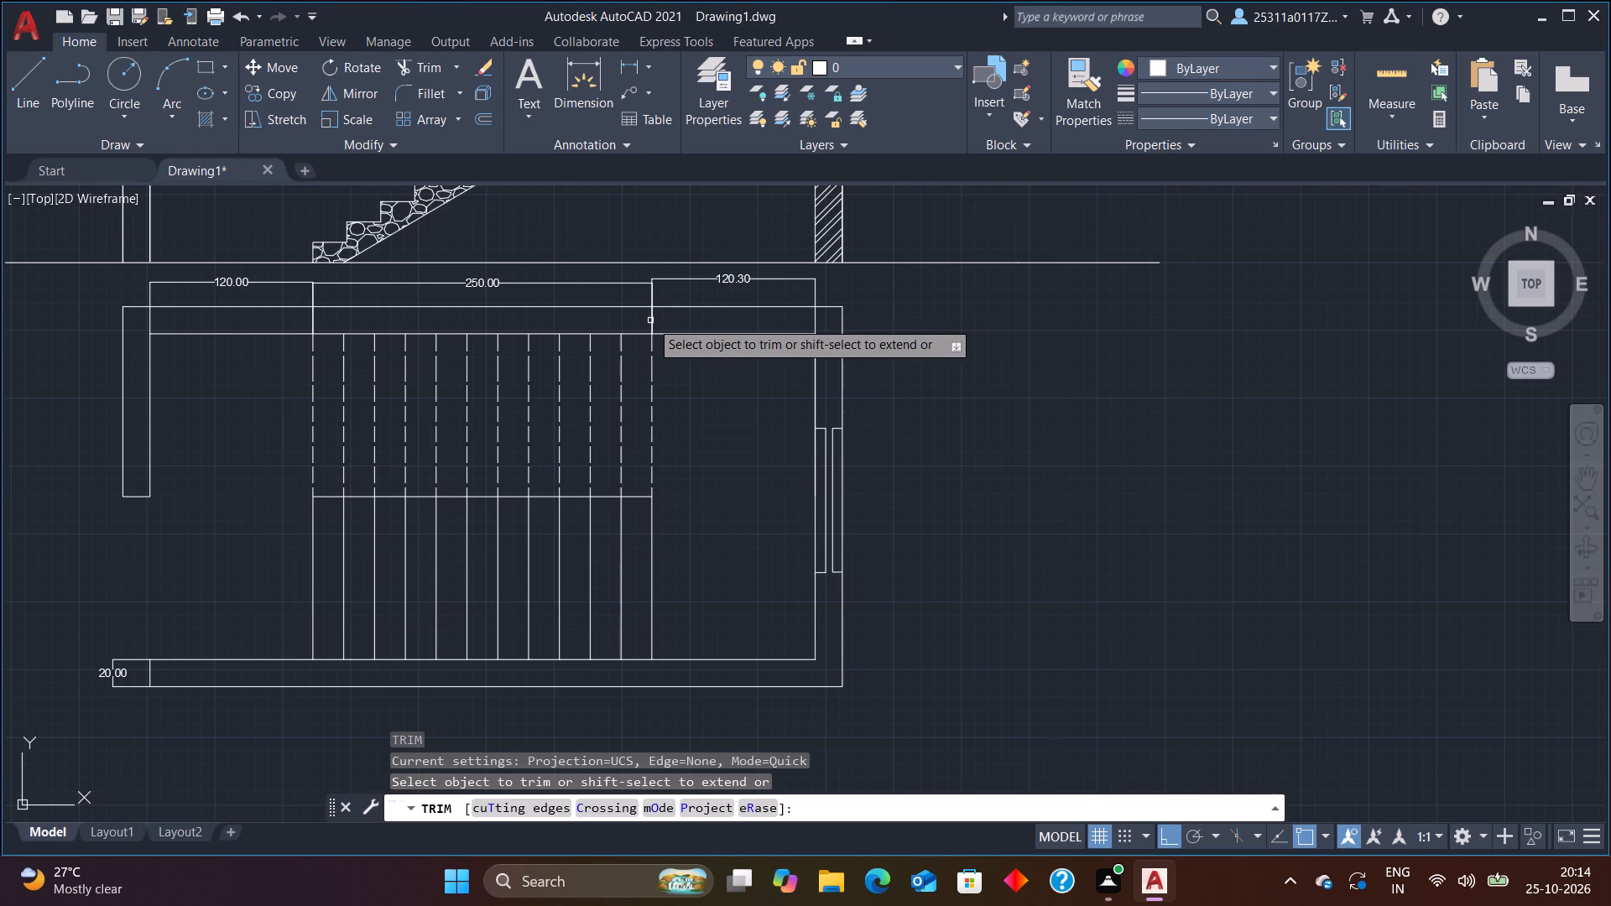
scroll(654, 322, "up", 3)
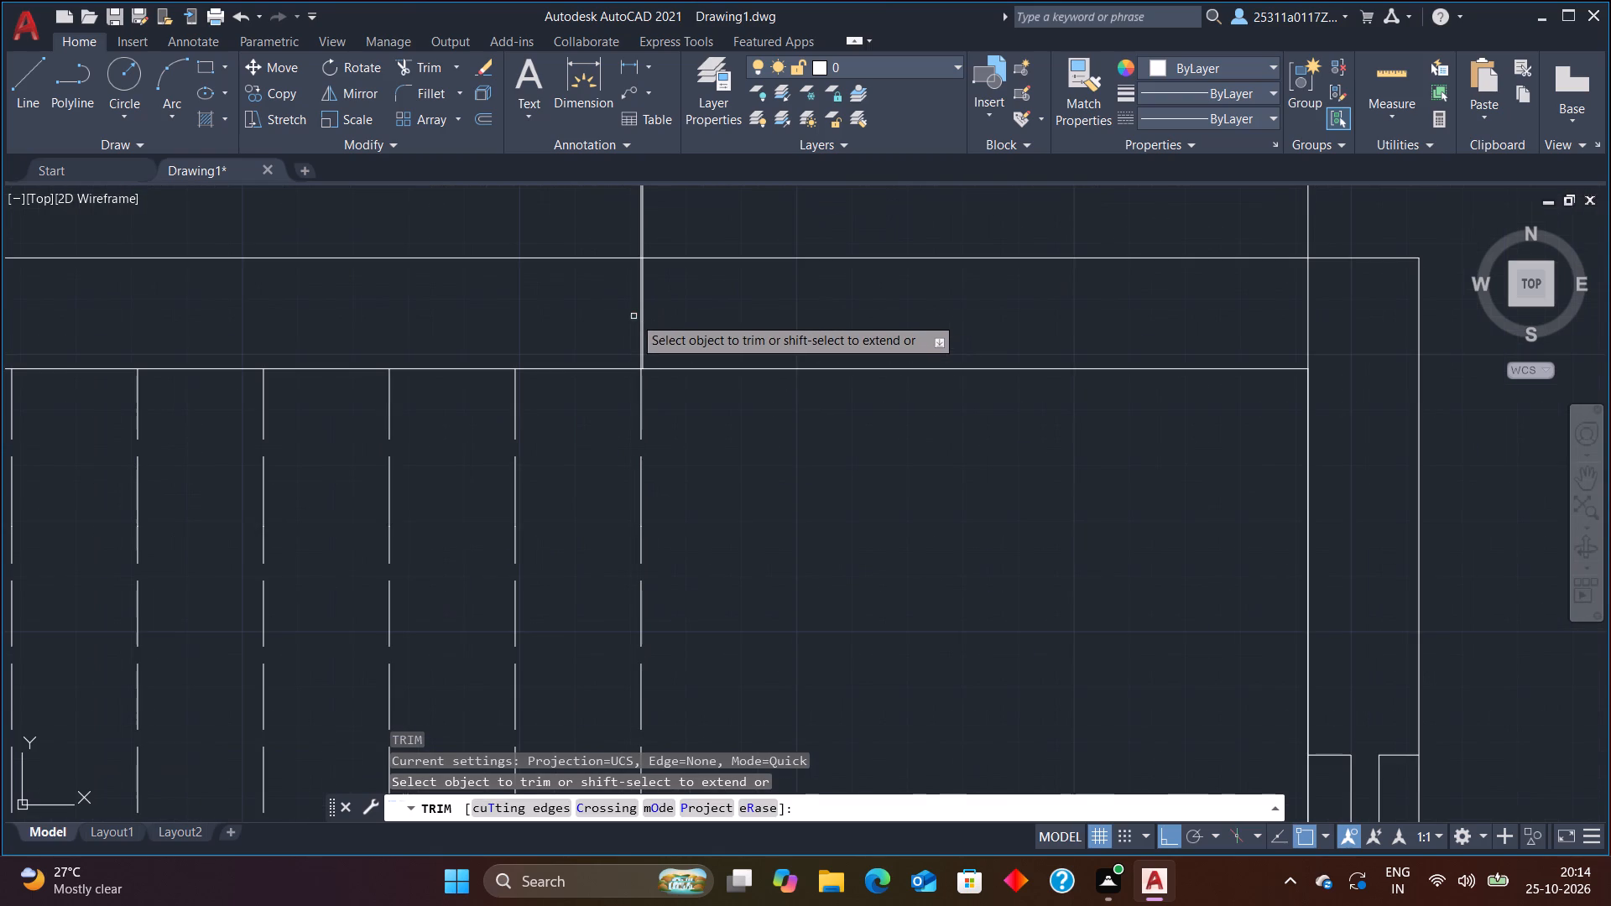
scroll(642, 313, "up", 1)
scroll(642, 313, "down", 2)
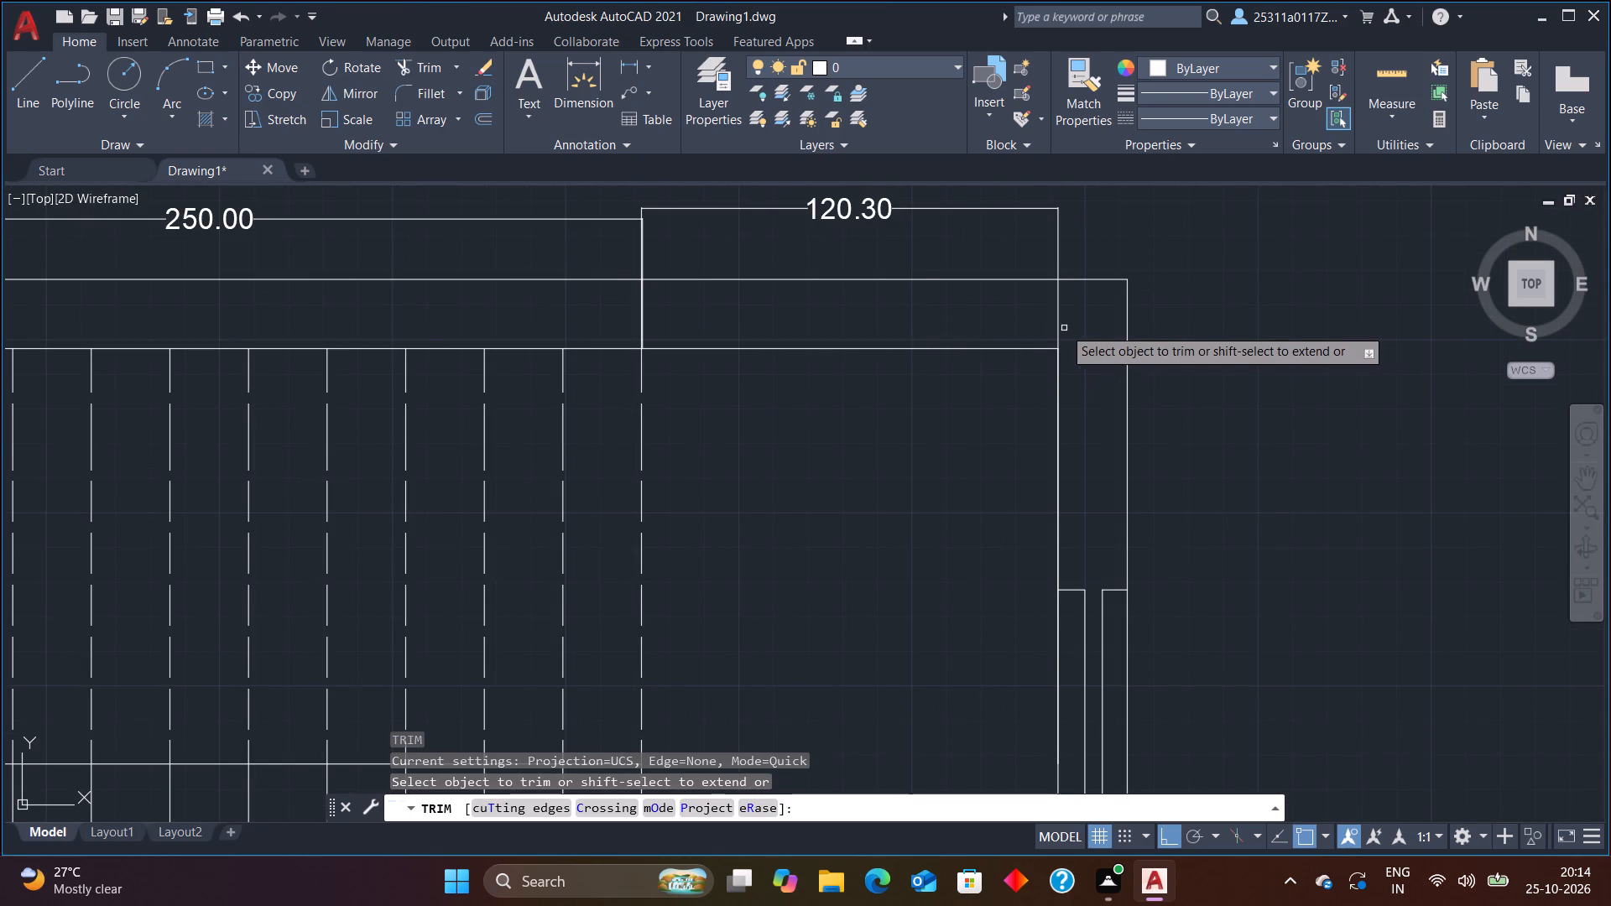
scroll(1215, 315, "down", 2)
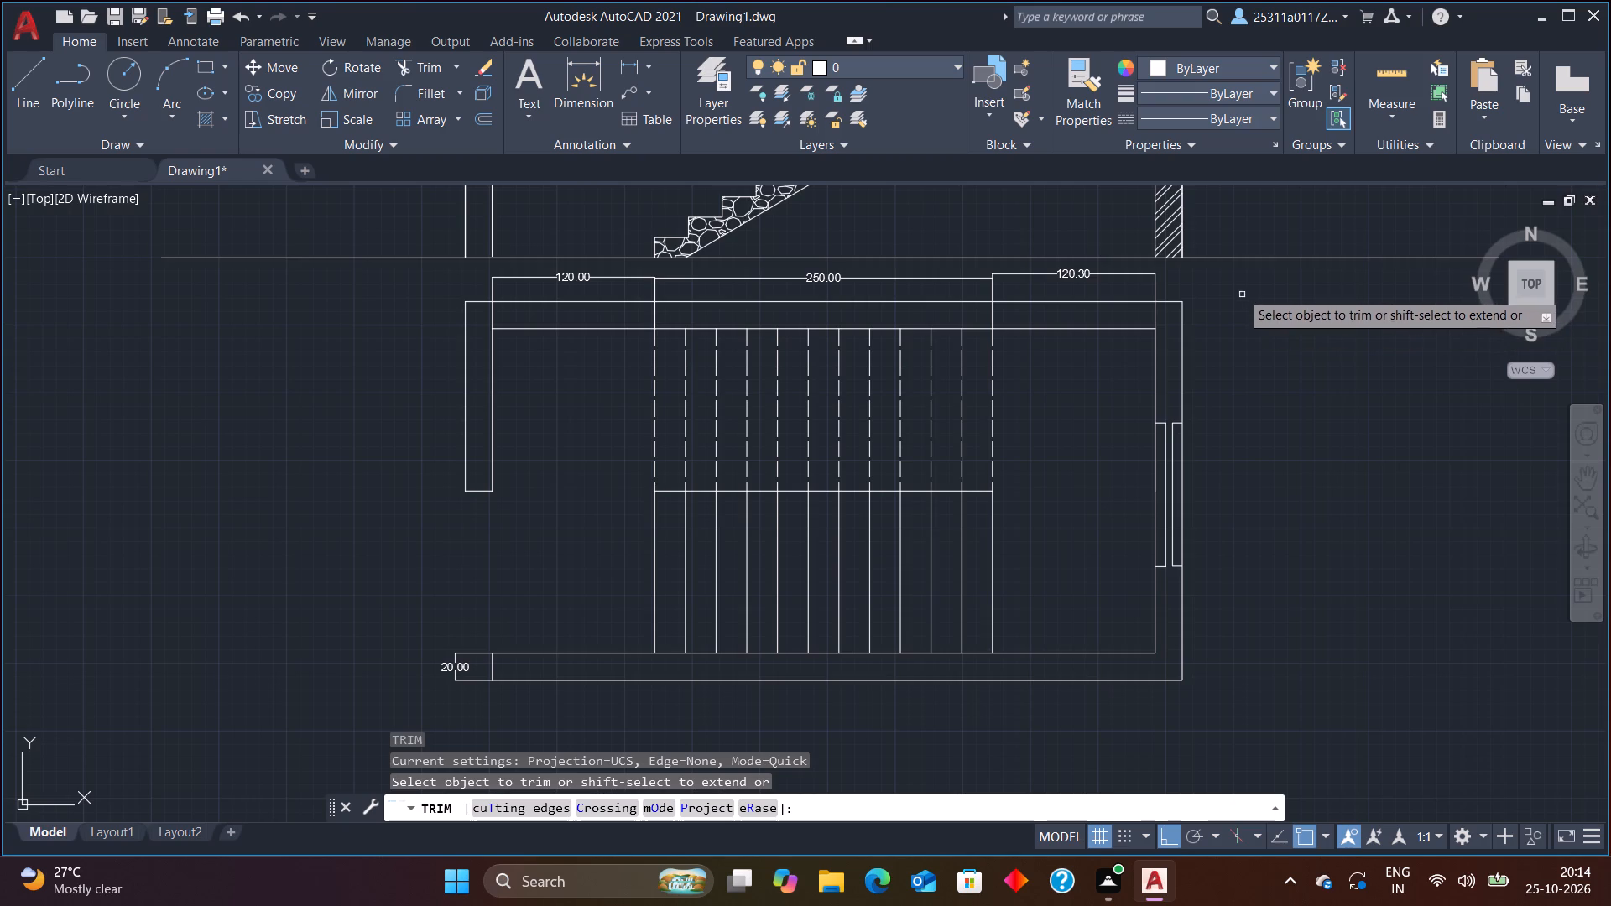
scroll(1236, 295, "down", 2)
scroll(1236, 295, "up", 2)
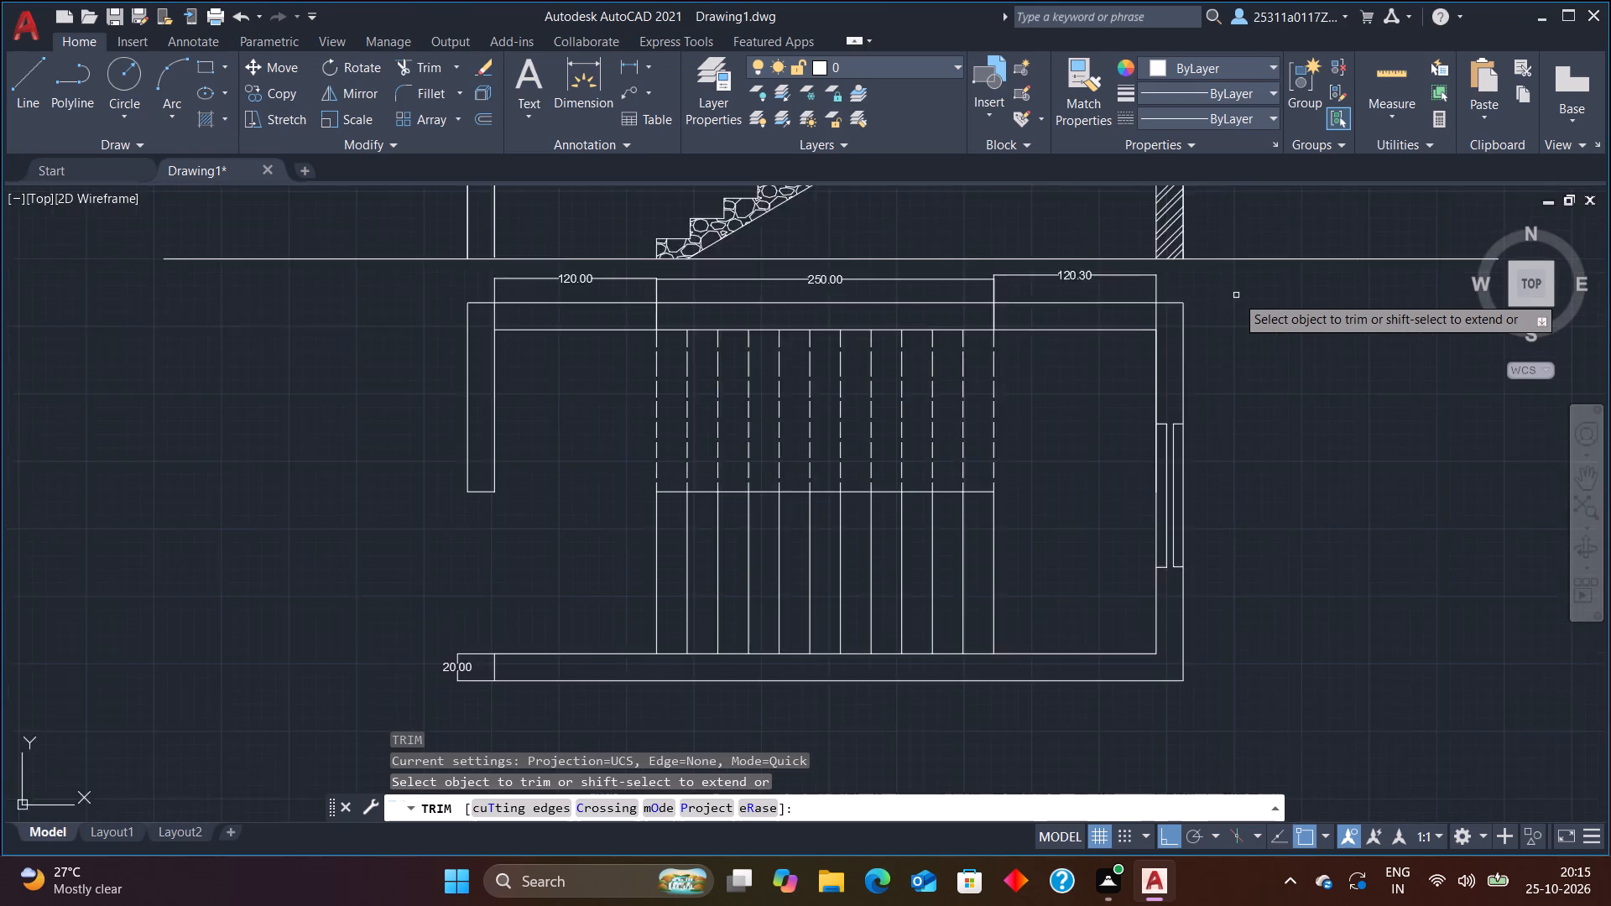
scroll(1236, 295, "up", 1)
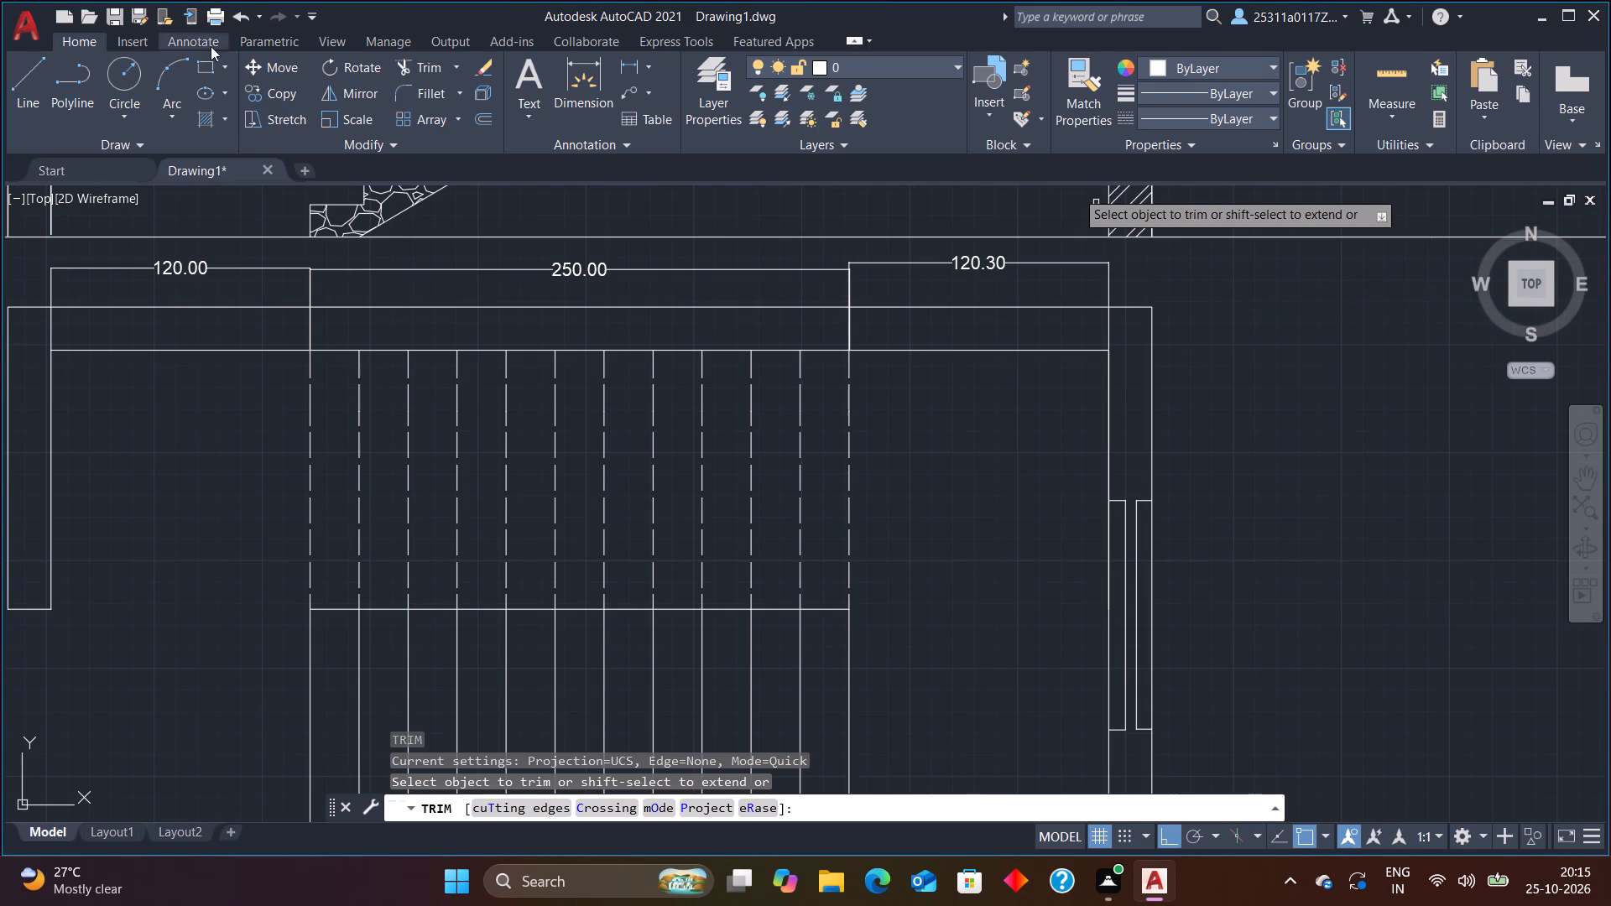
Draw a short vertical line just above the plan's upper wall, in line with the window wall's outer face.
left_click(17, 81)
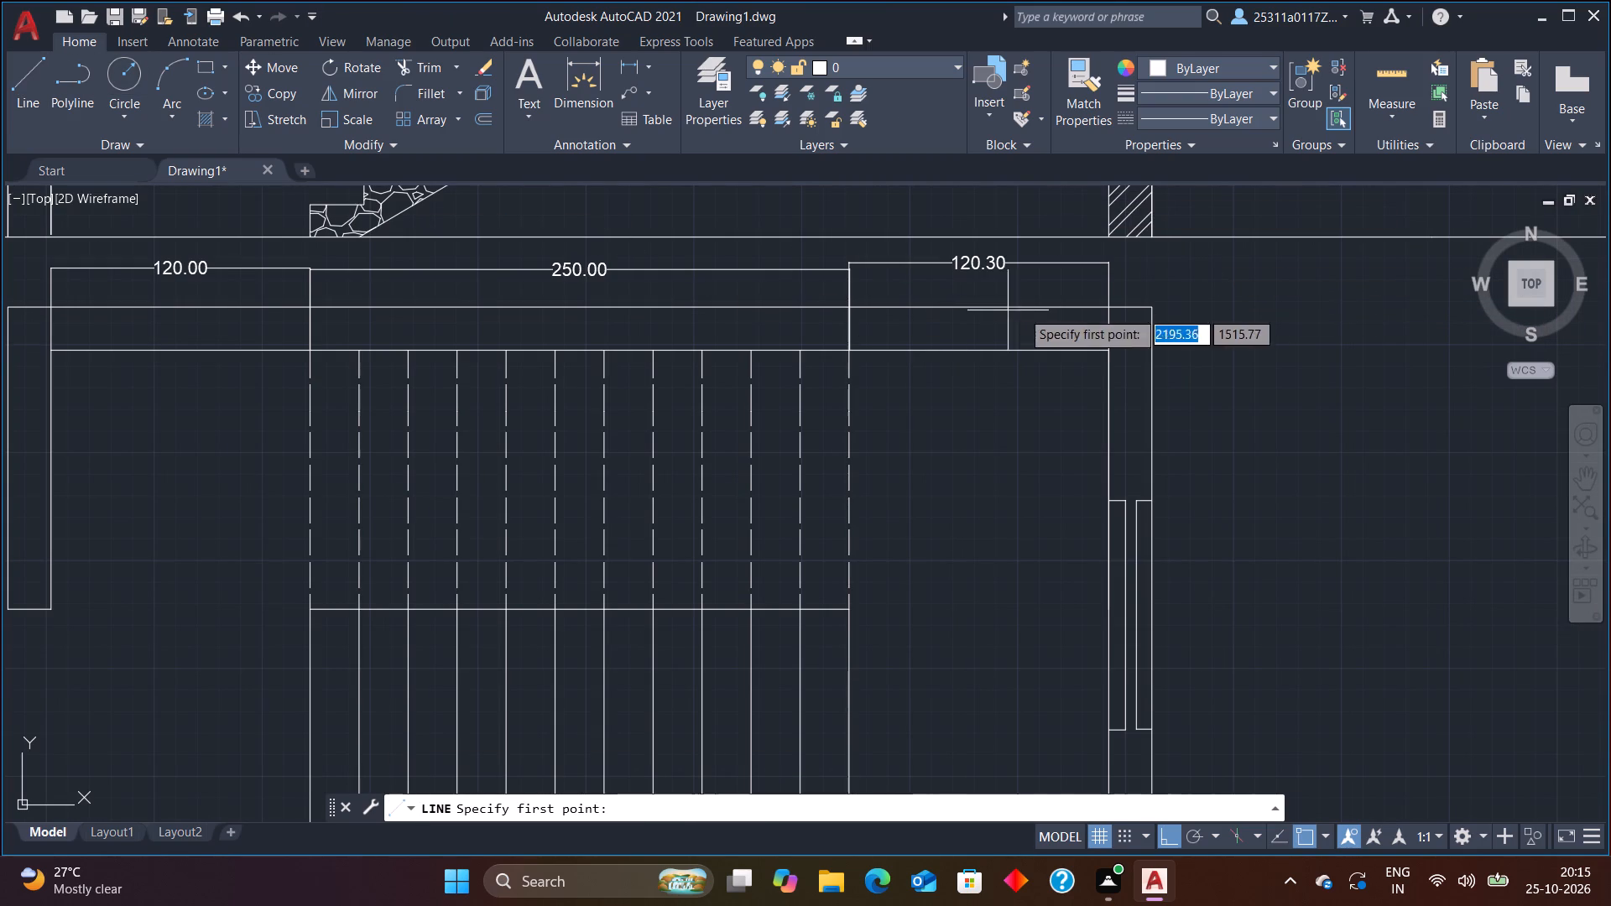
scroll(1151, 297, "up", 1)
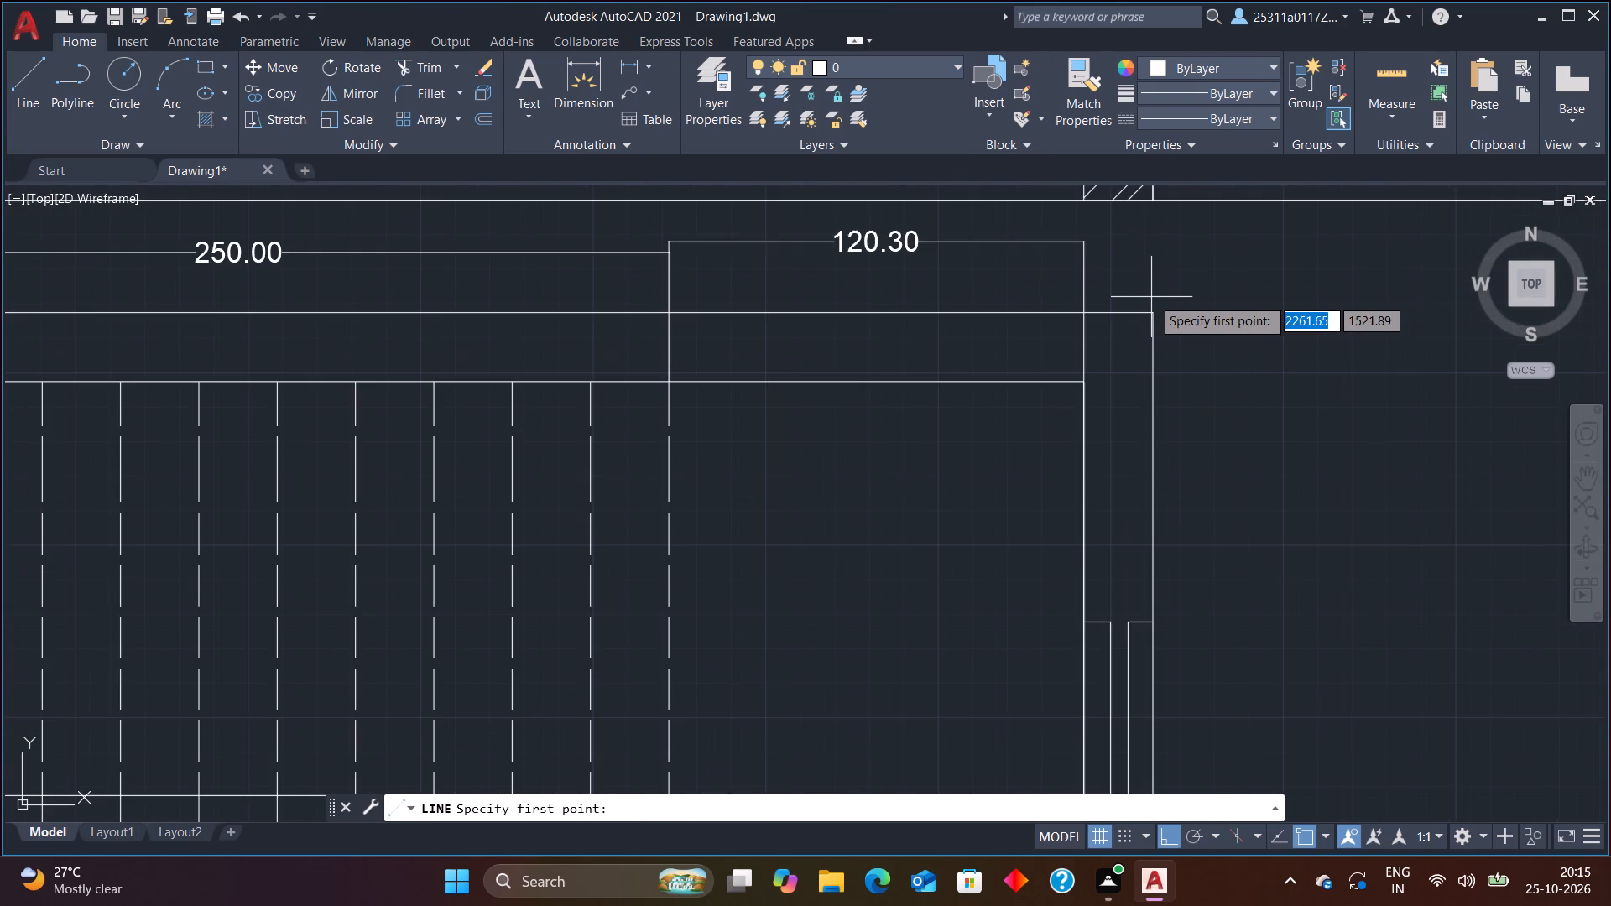
left_click(1152, 297)
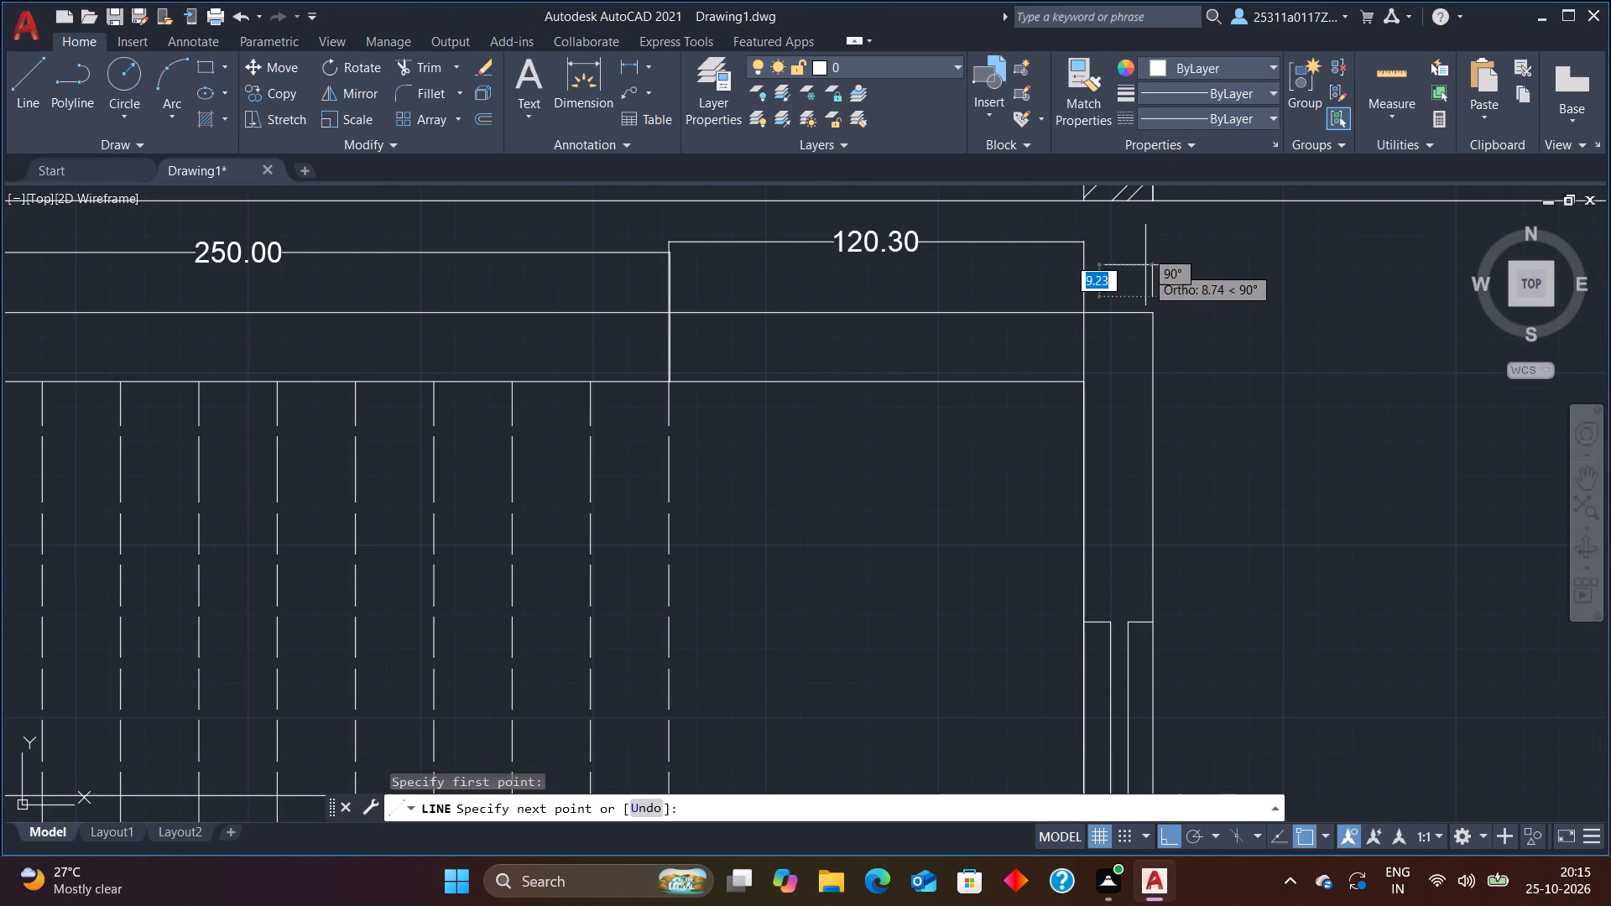
left_click(1145, 226)
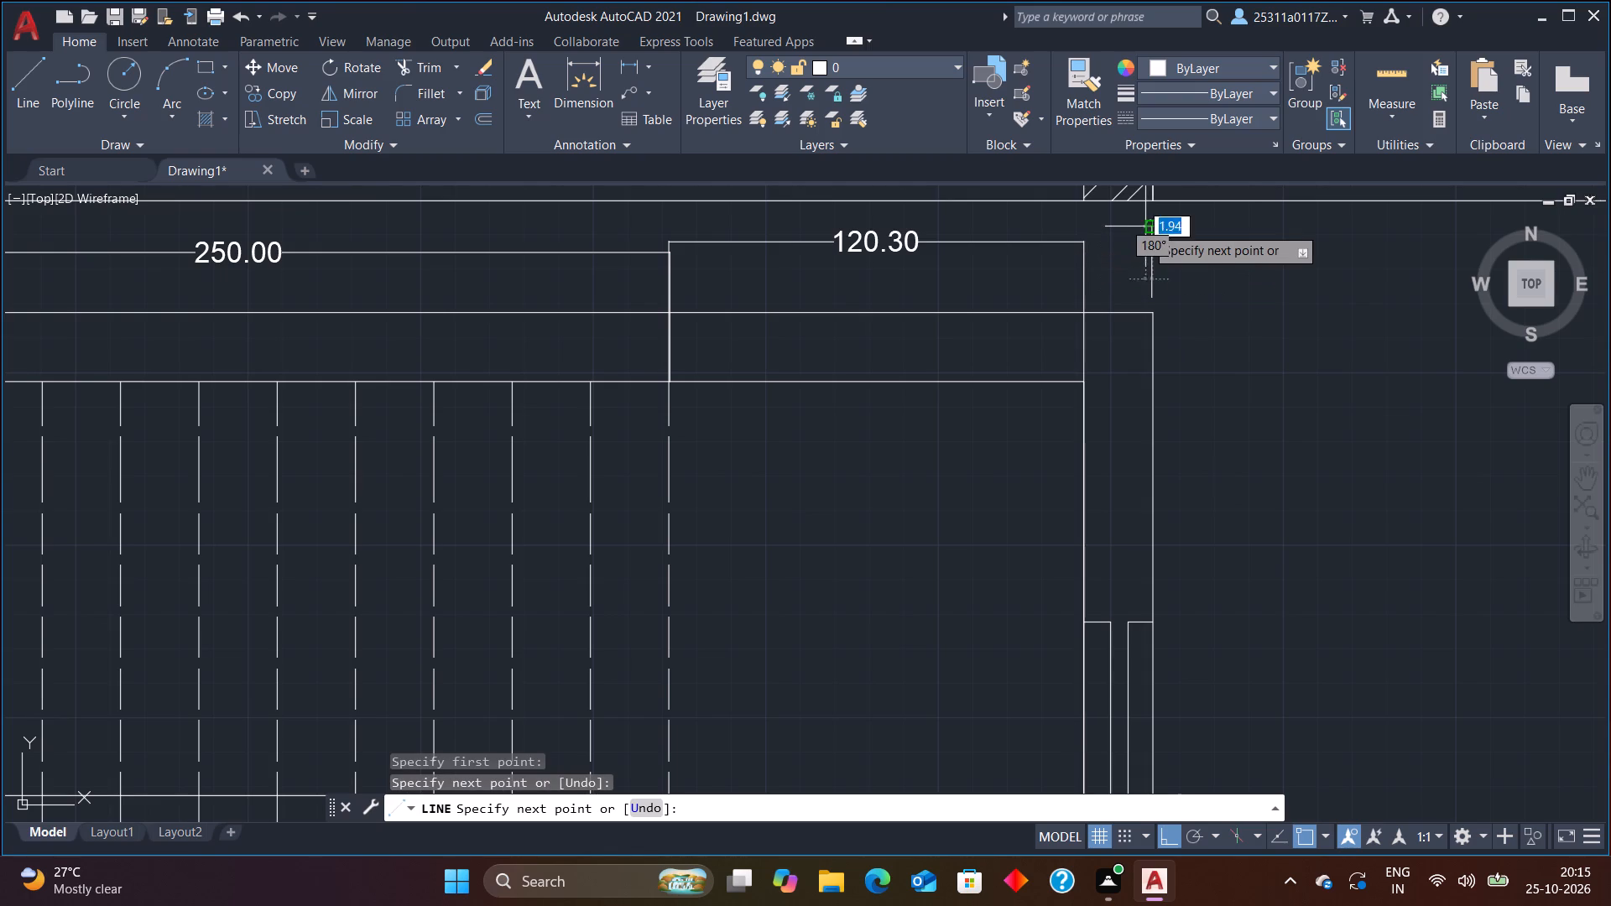
key("Escape")
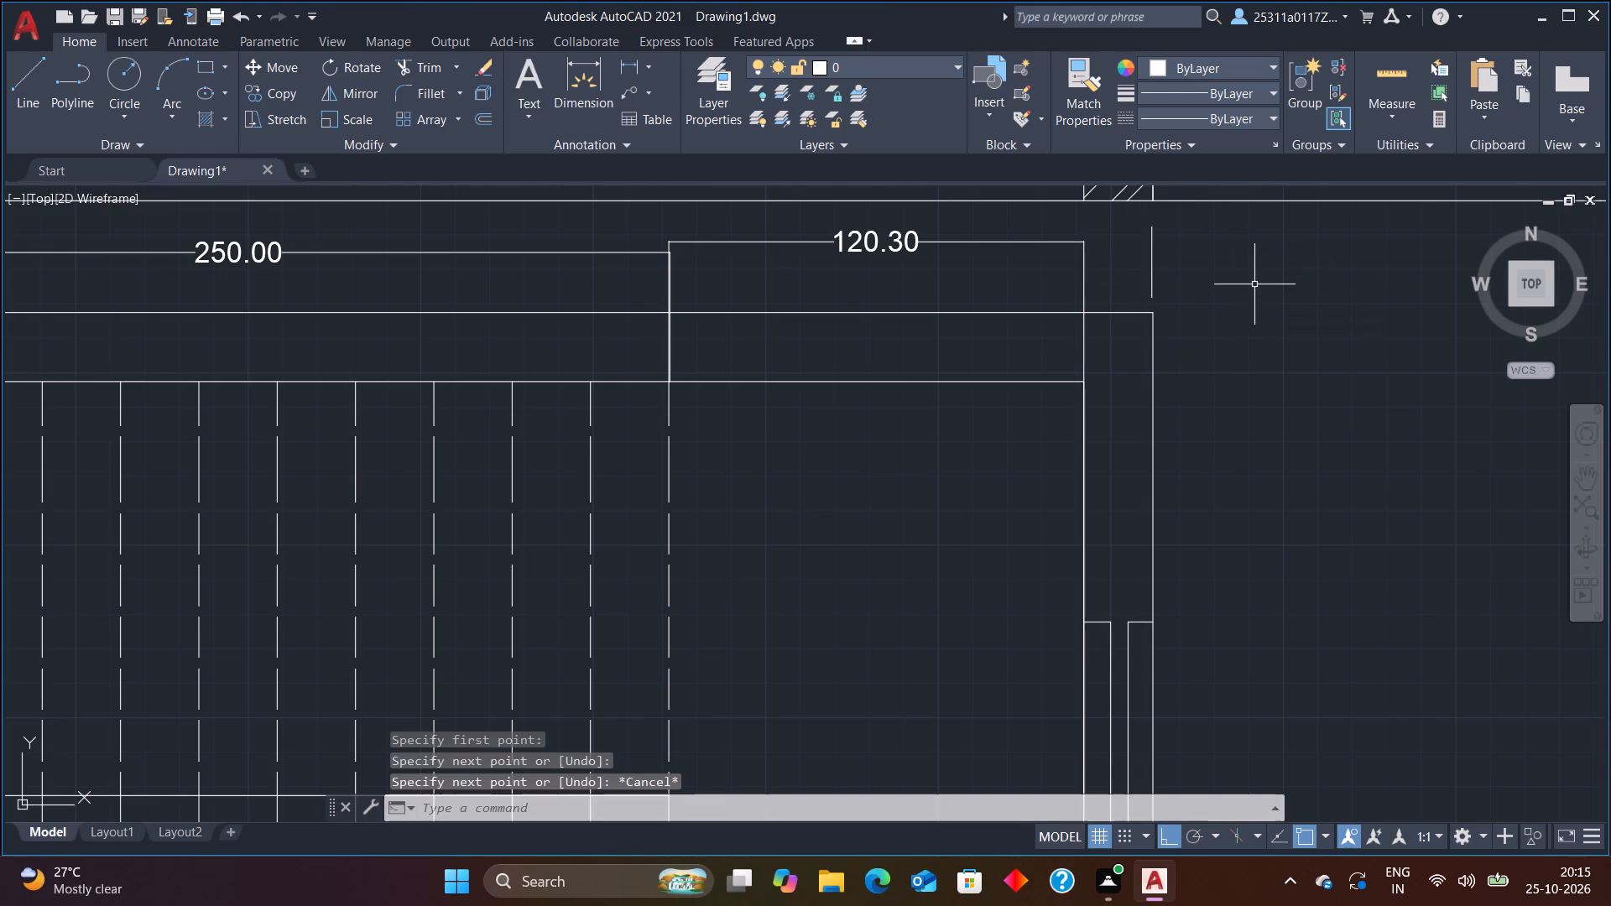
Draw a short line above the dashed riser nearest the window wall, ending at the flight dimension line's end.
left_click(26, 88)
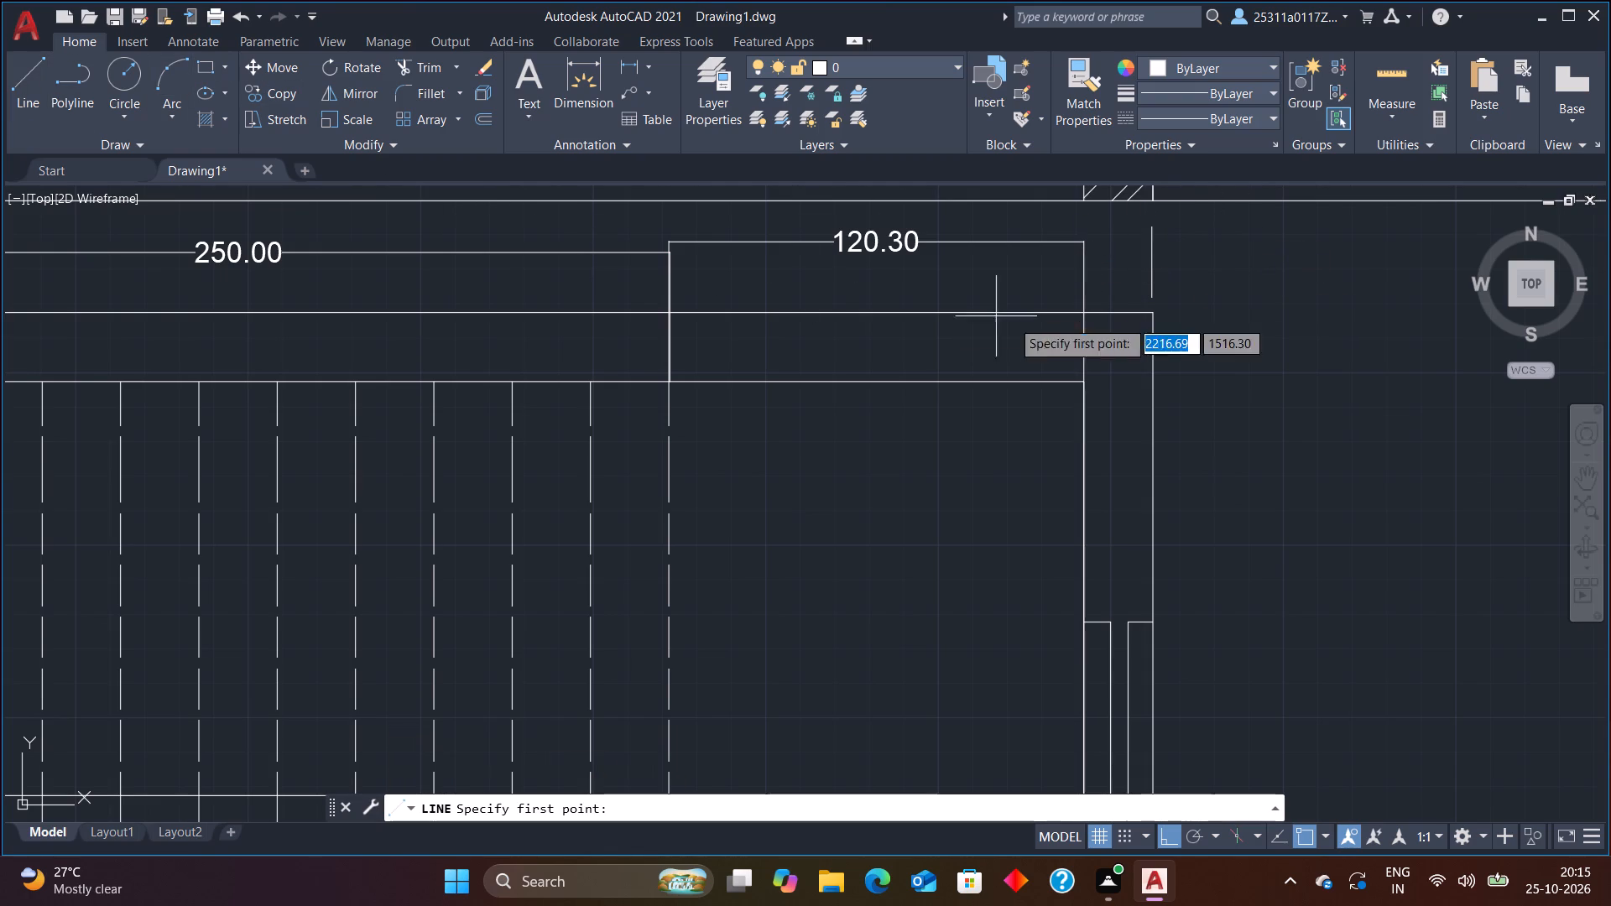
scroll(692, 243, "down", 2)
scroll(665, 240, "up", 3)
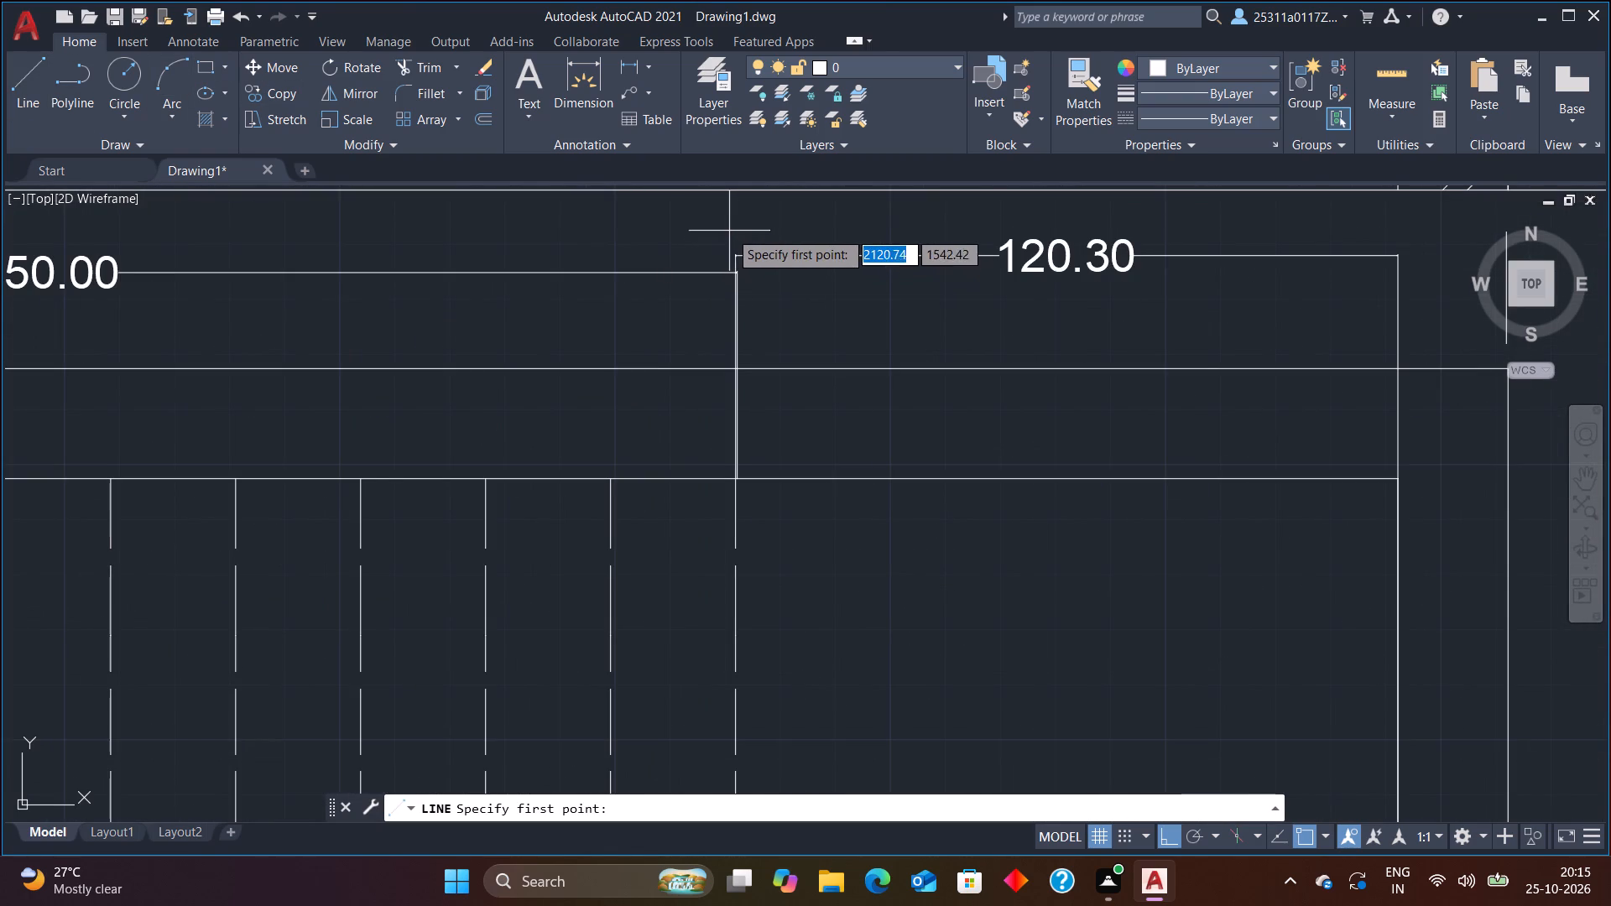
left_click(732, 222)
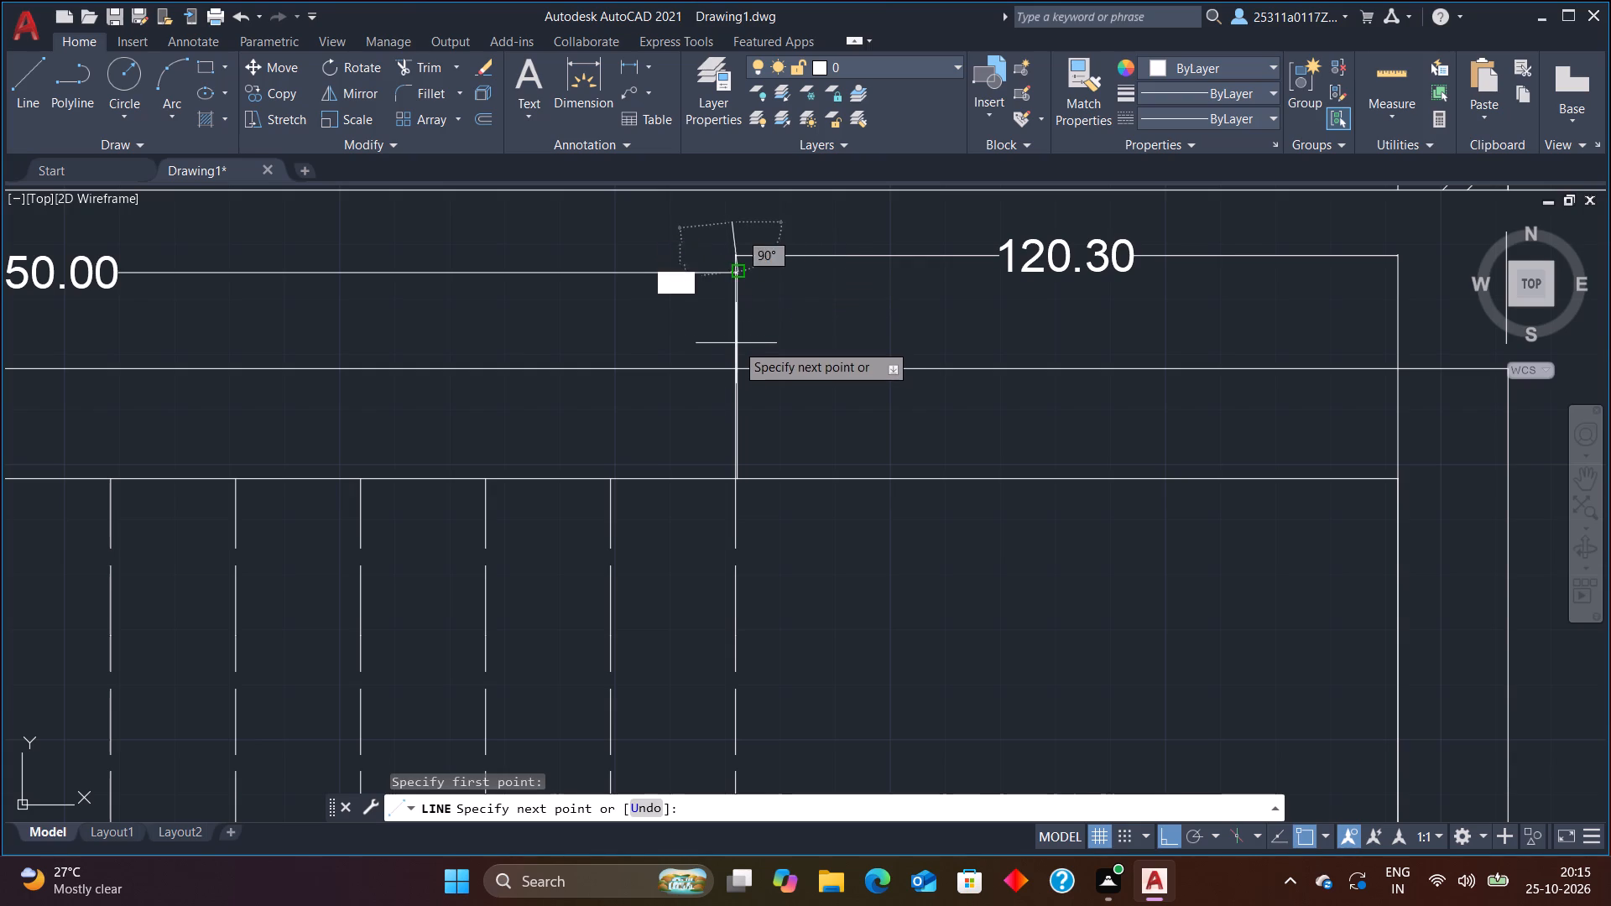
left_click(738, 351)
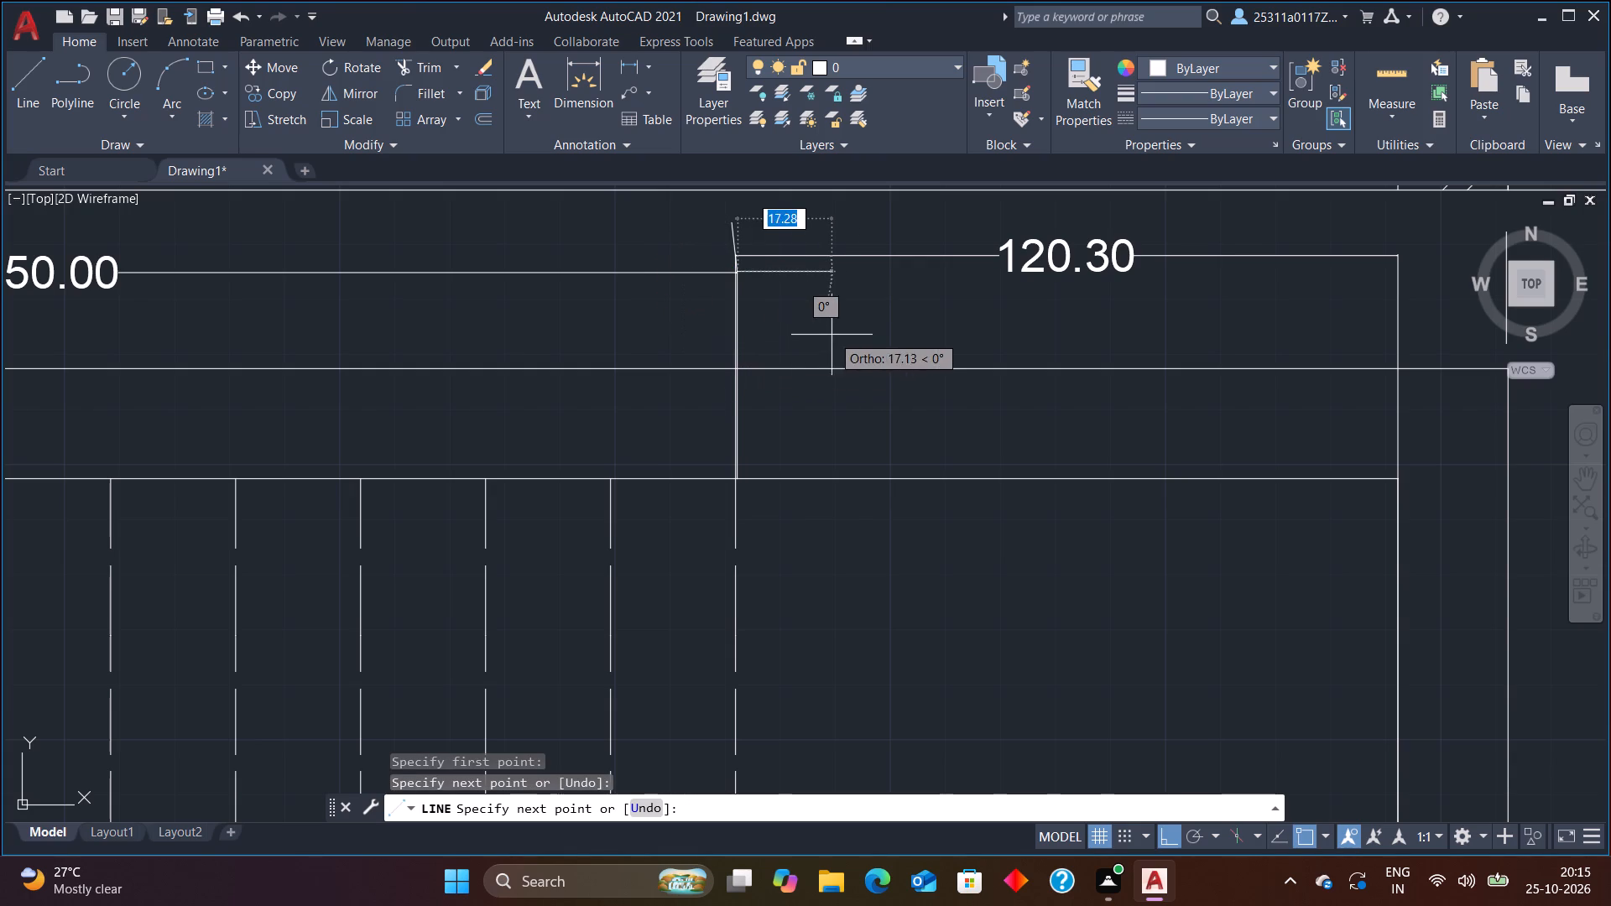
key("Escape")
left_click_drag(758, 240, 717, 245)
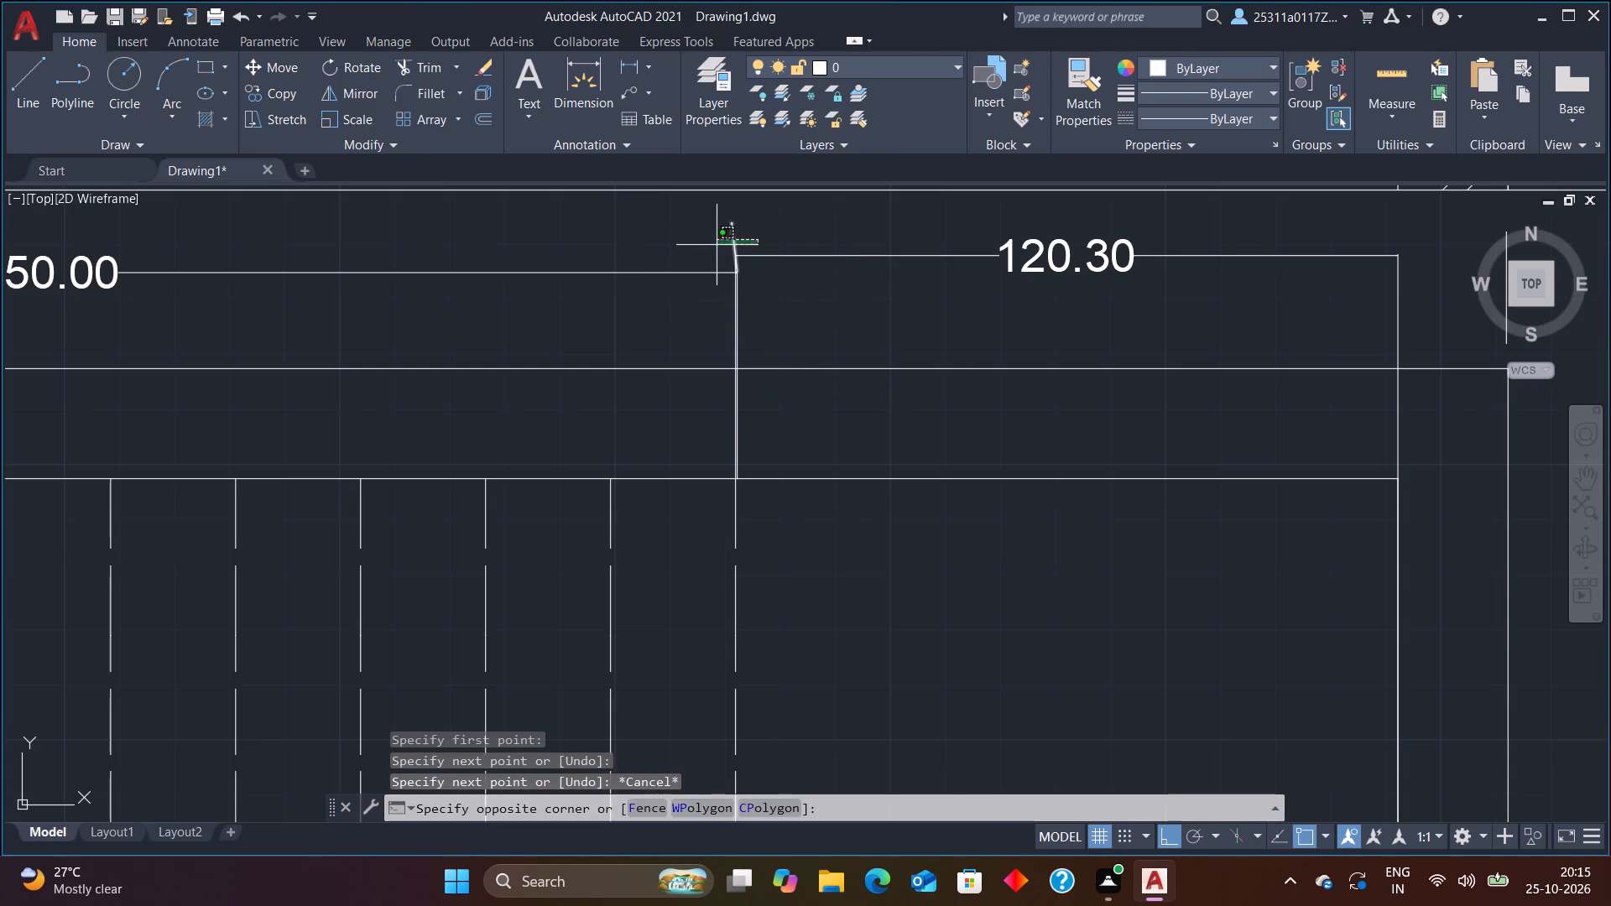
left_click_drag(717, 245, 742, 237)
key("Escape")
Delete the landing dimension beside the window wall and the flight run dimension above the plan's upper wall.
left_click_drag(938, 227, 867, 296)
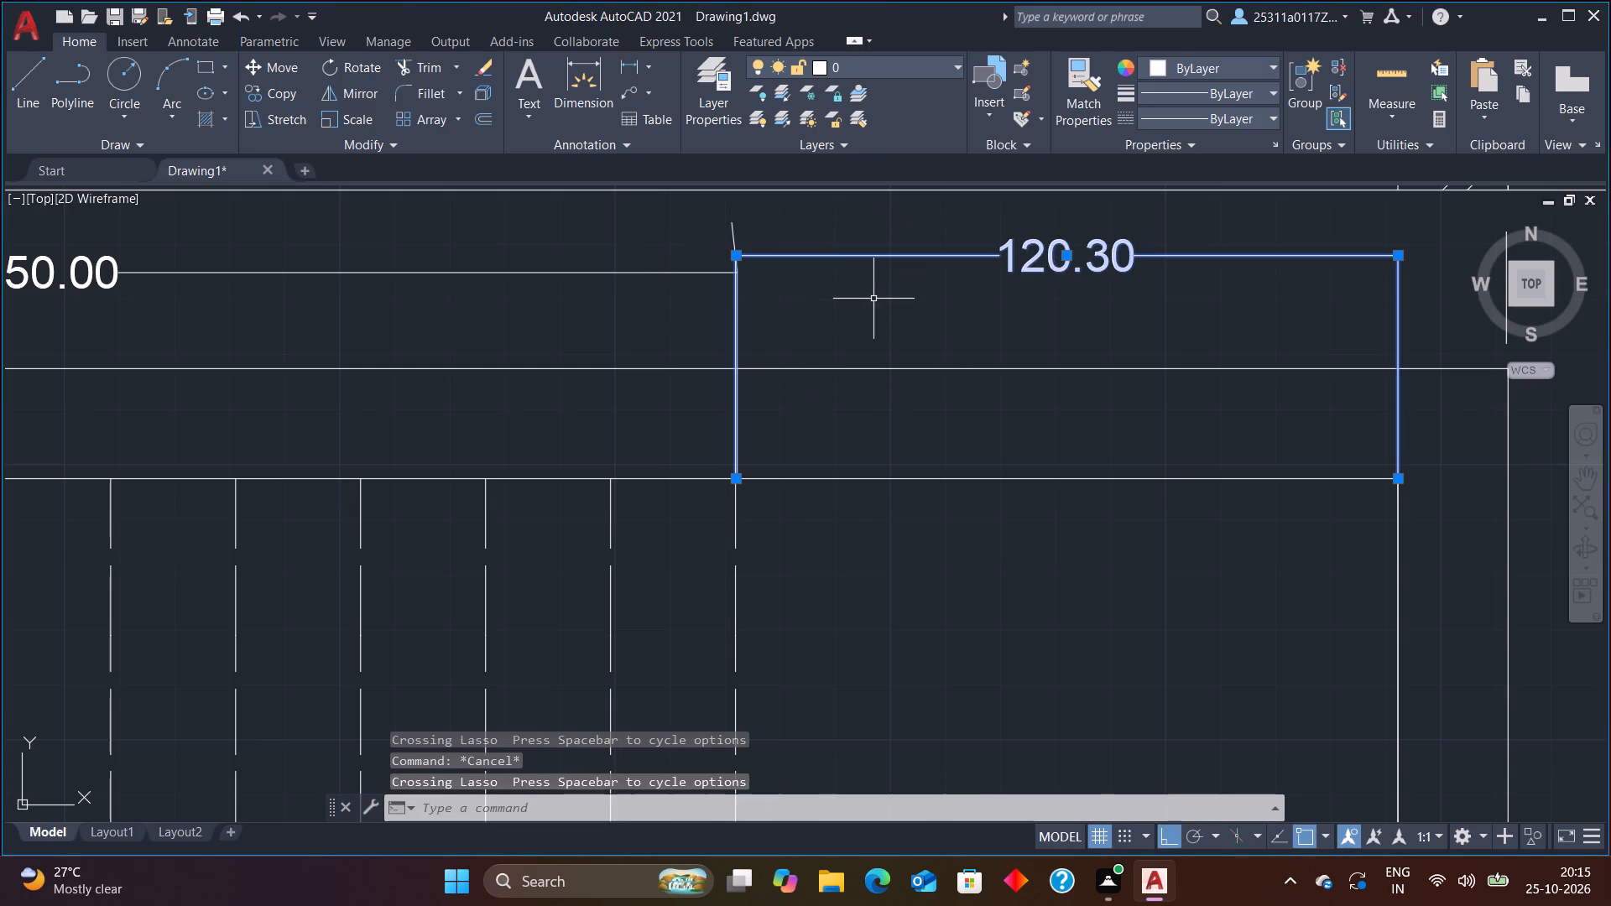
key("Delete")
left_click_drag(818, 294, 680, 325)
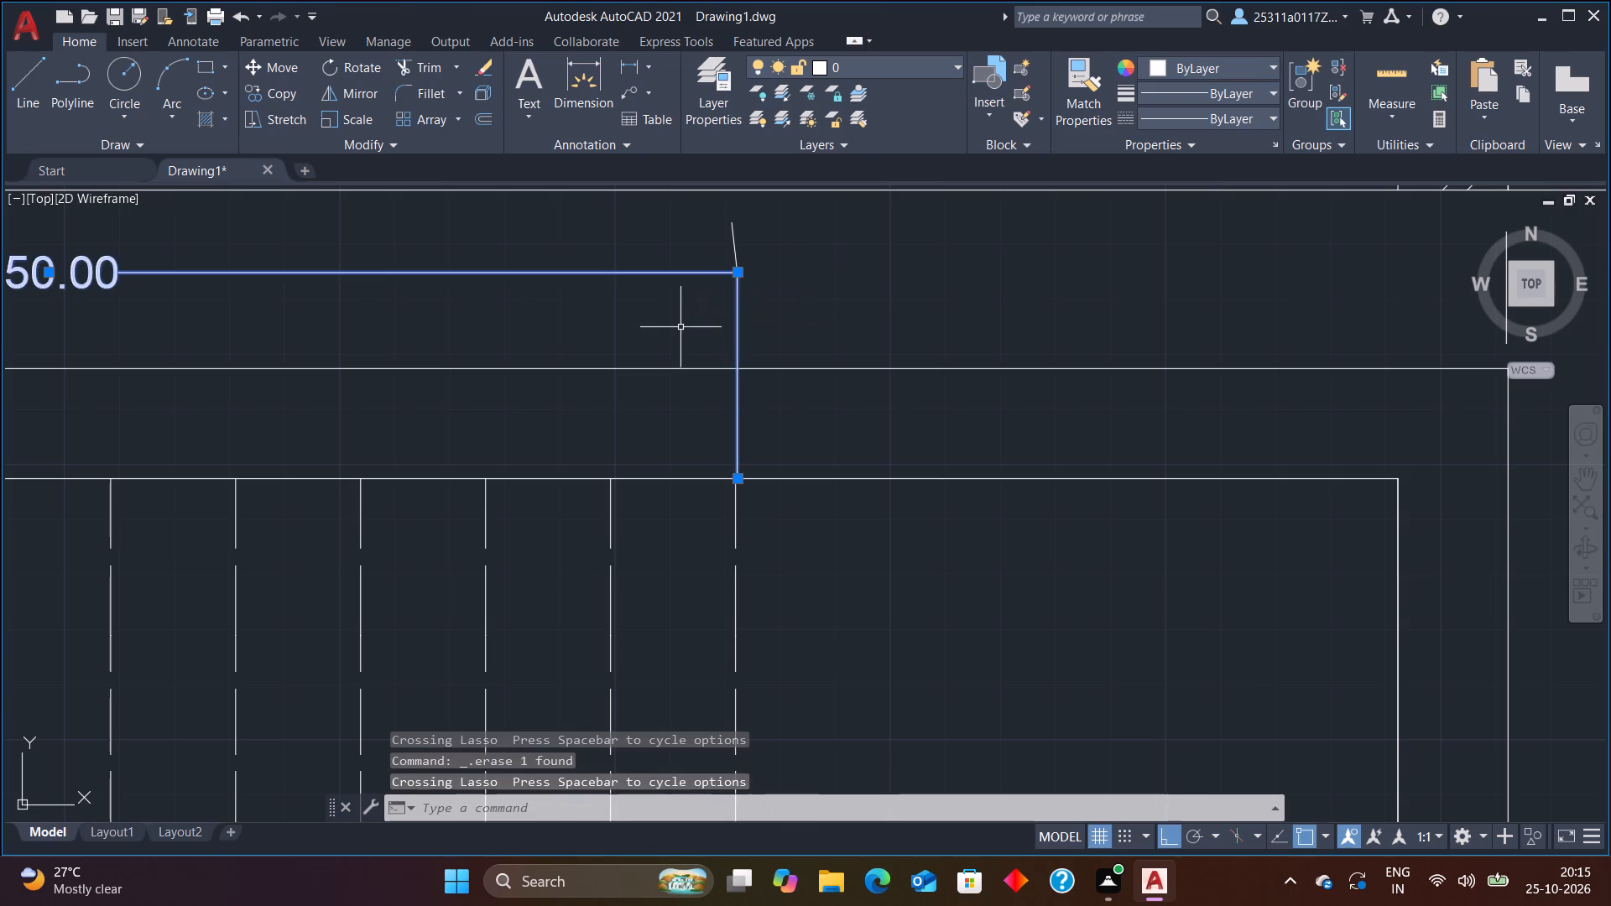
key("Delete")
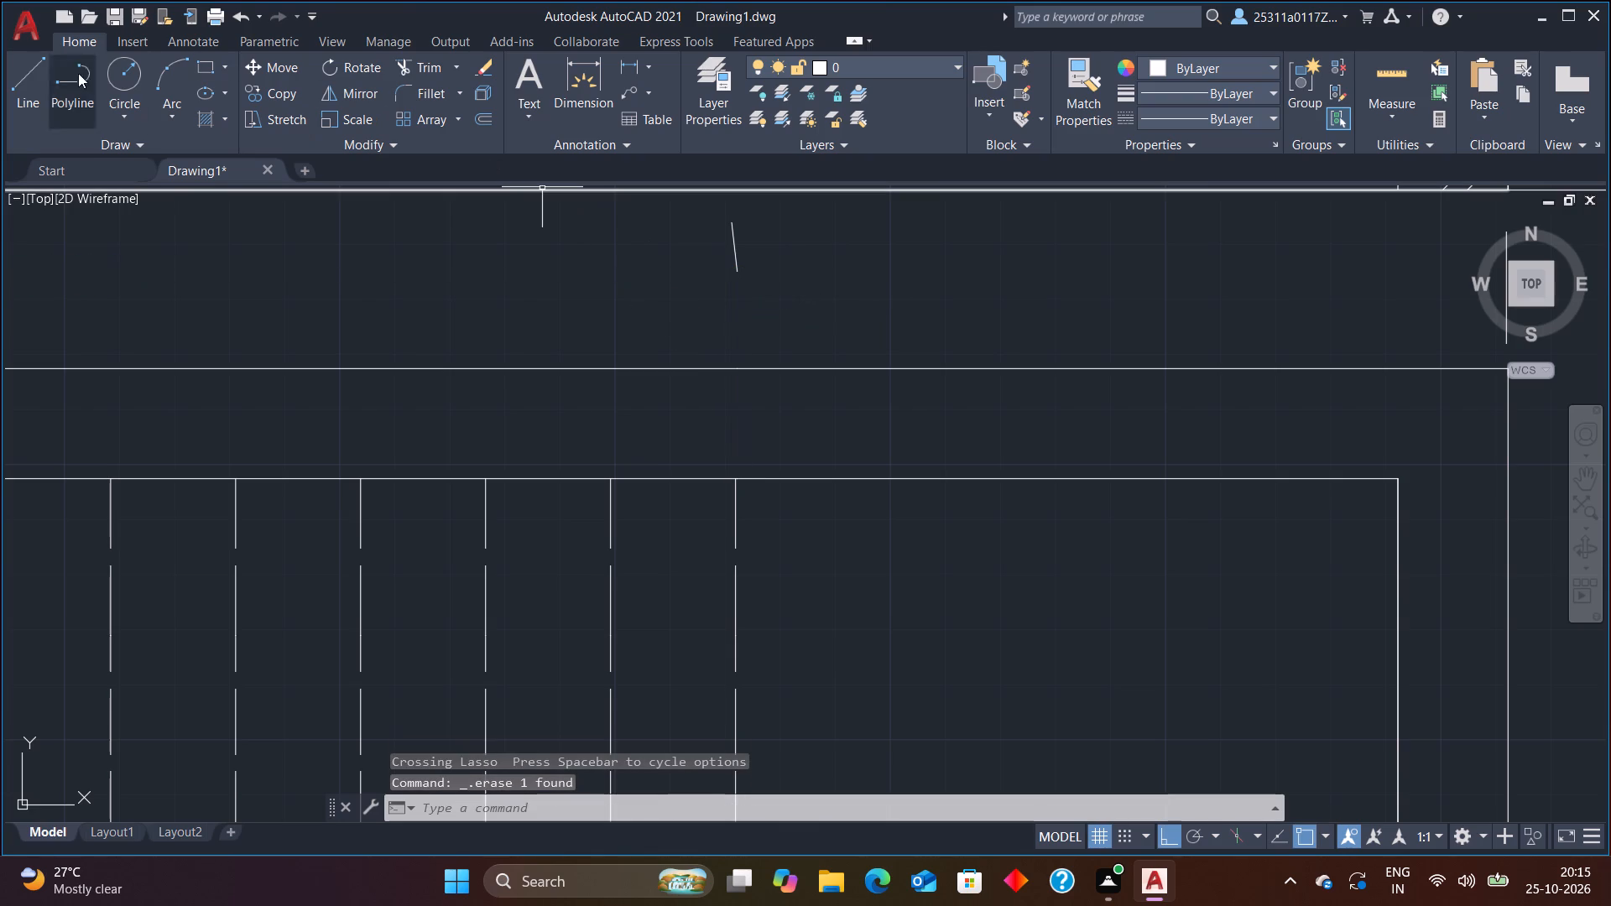
Draw a vertical line about 20 units long from the slanted line's upper end down towards the plan's upper wall.
left_click(9, 76)
left_click(729, 226)
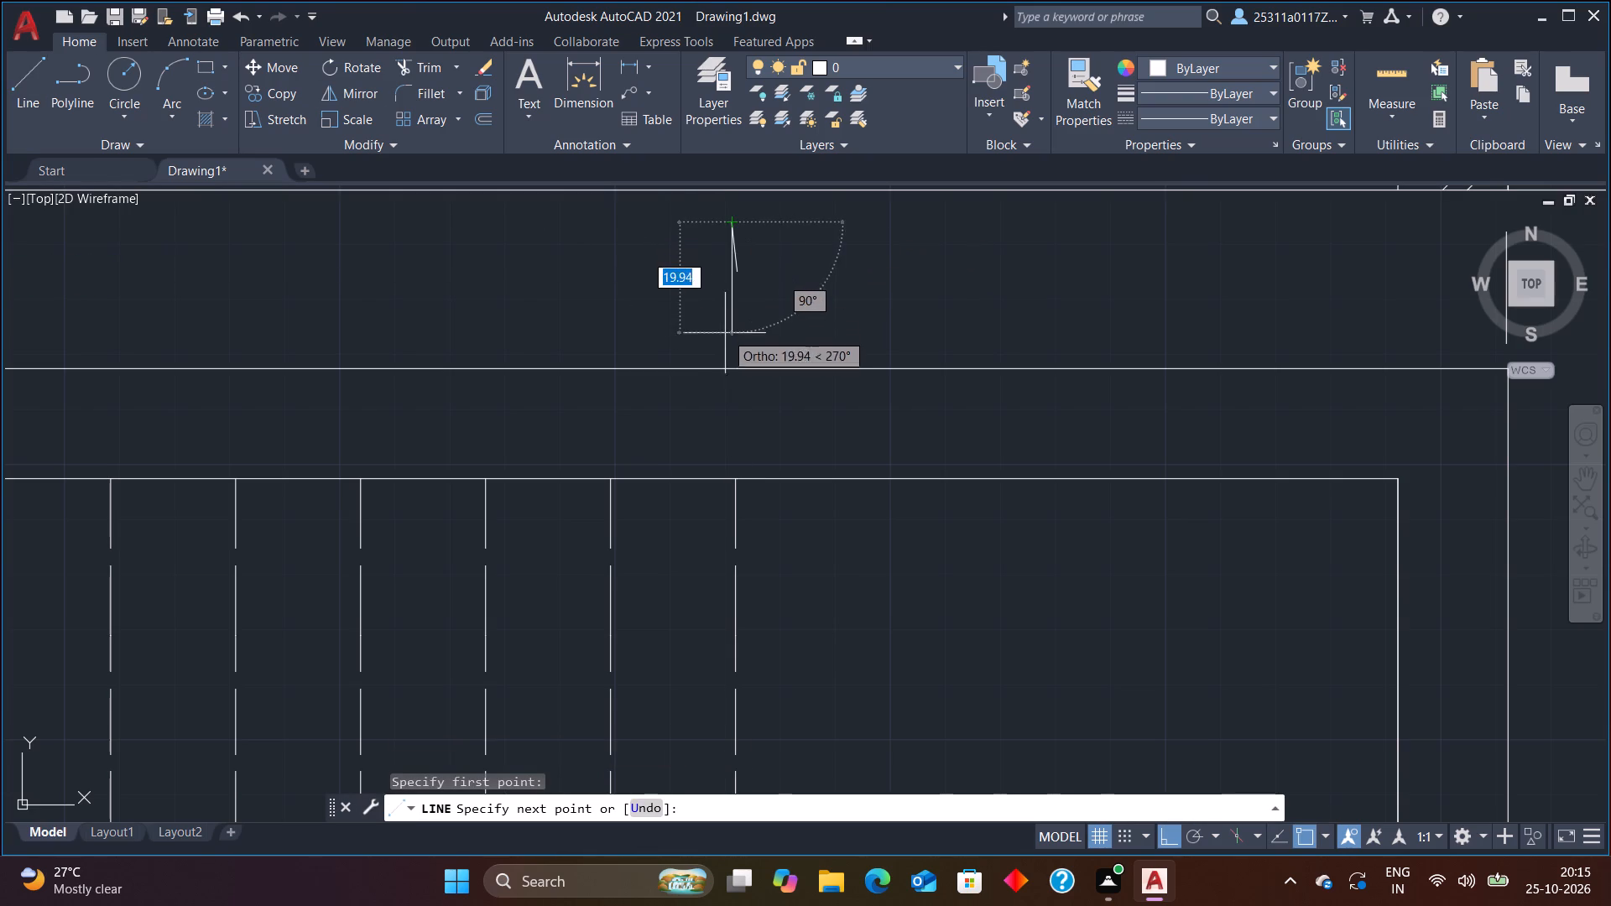
left_click(729, 337)
key("Escape")
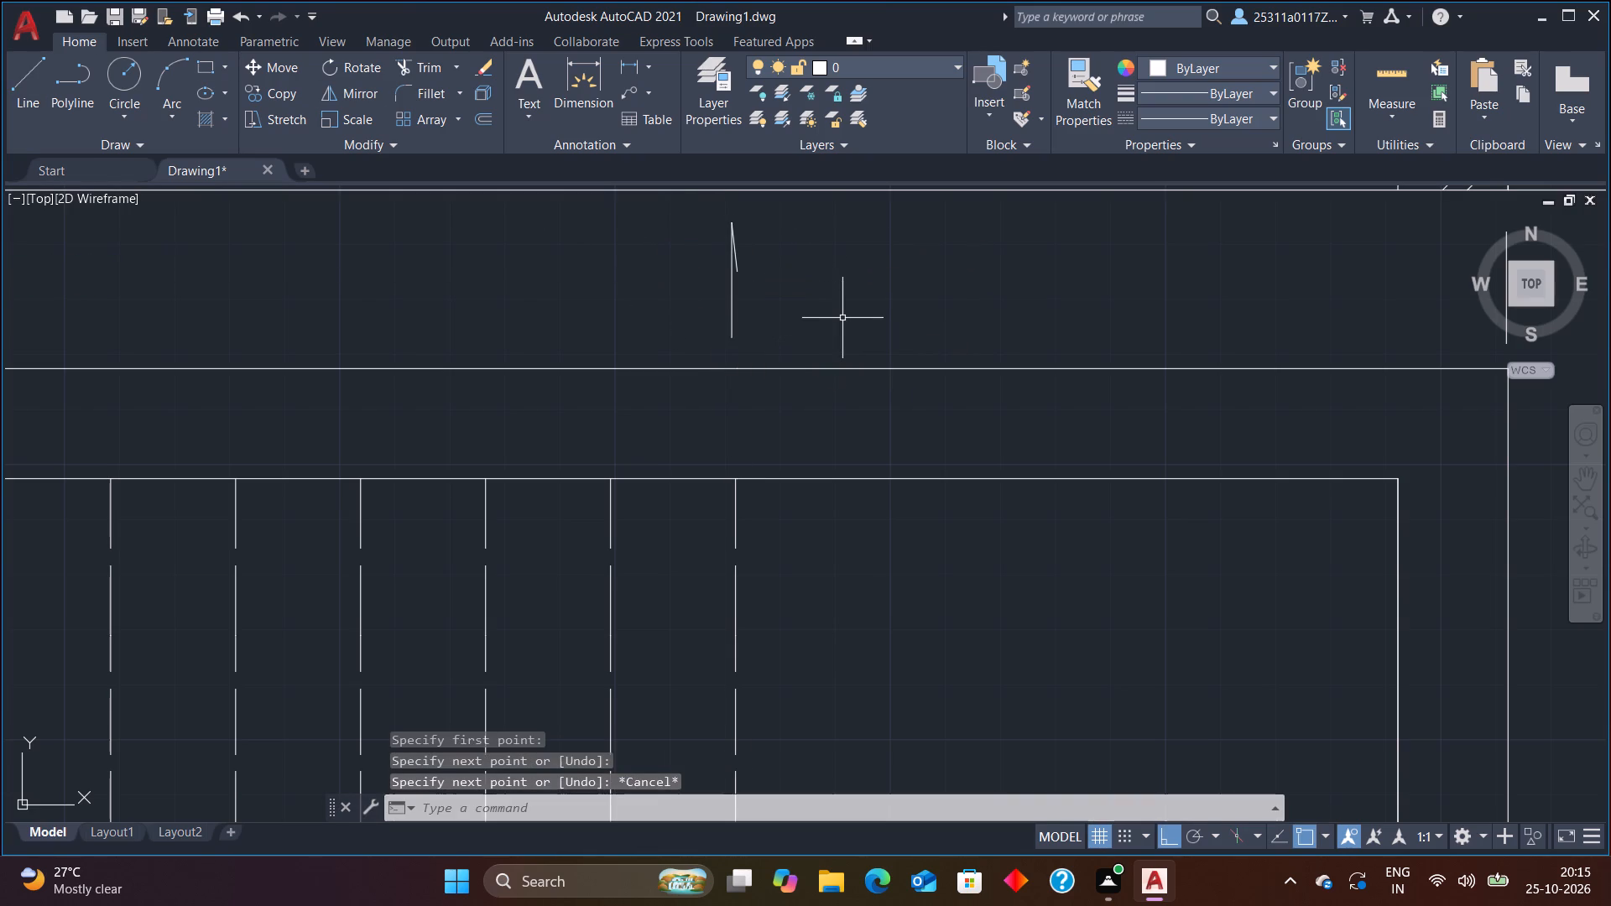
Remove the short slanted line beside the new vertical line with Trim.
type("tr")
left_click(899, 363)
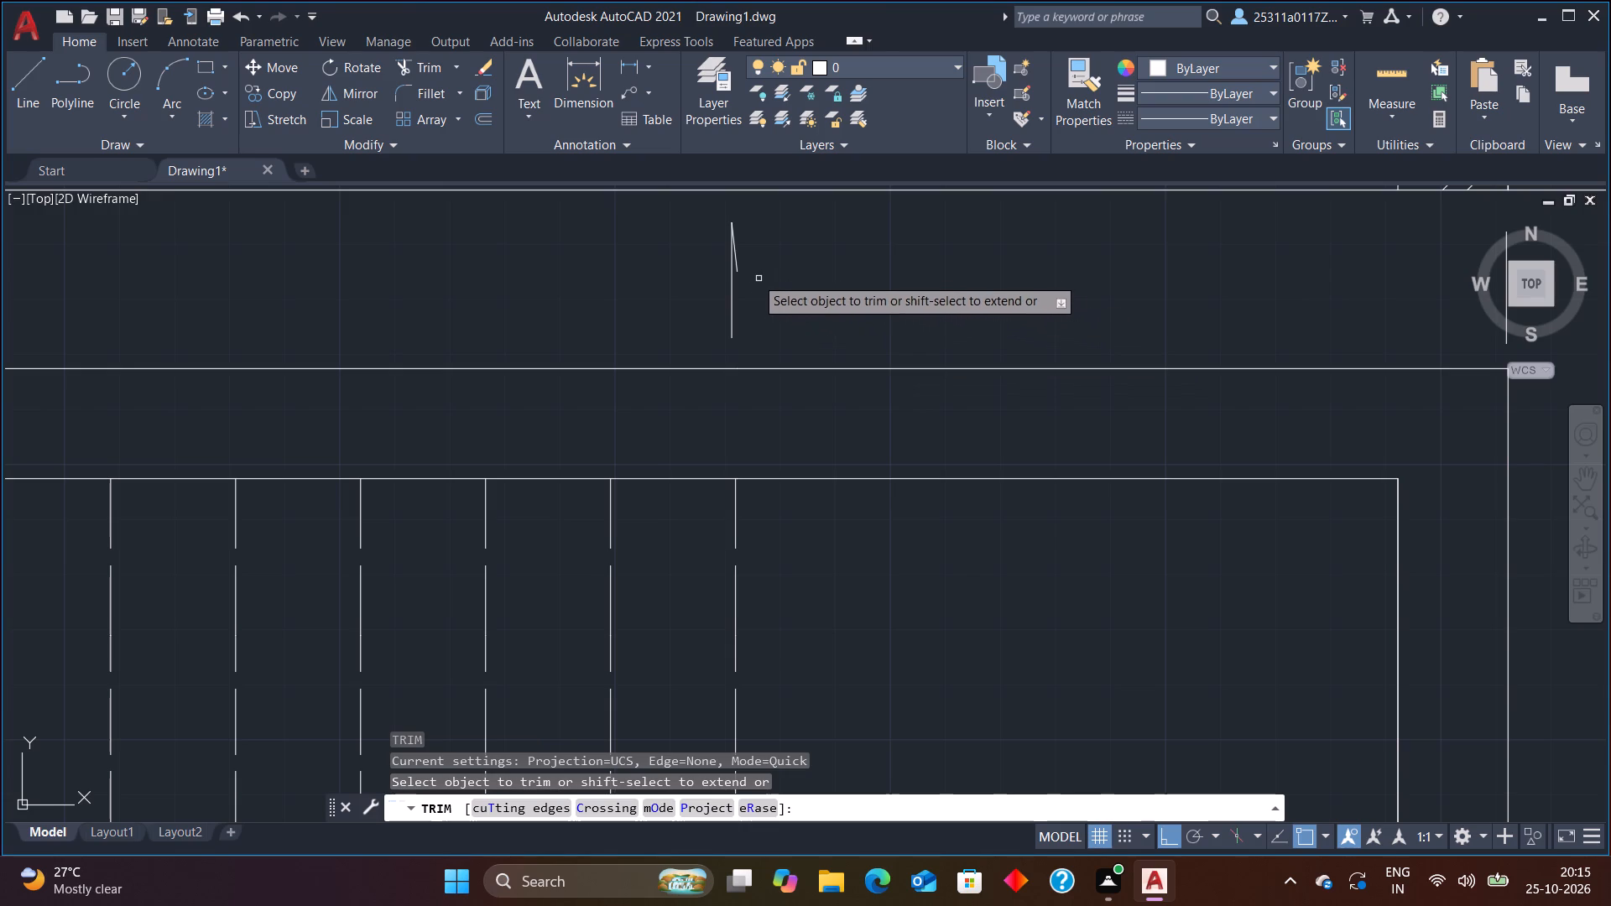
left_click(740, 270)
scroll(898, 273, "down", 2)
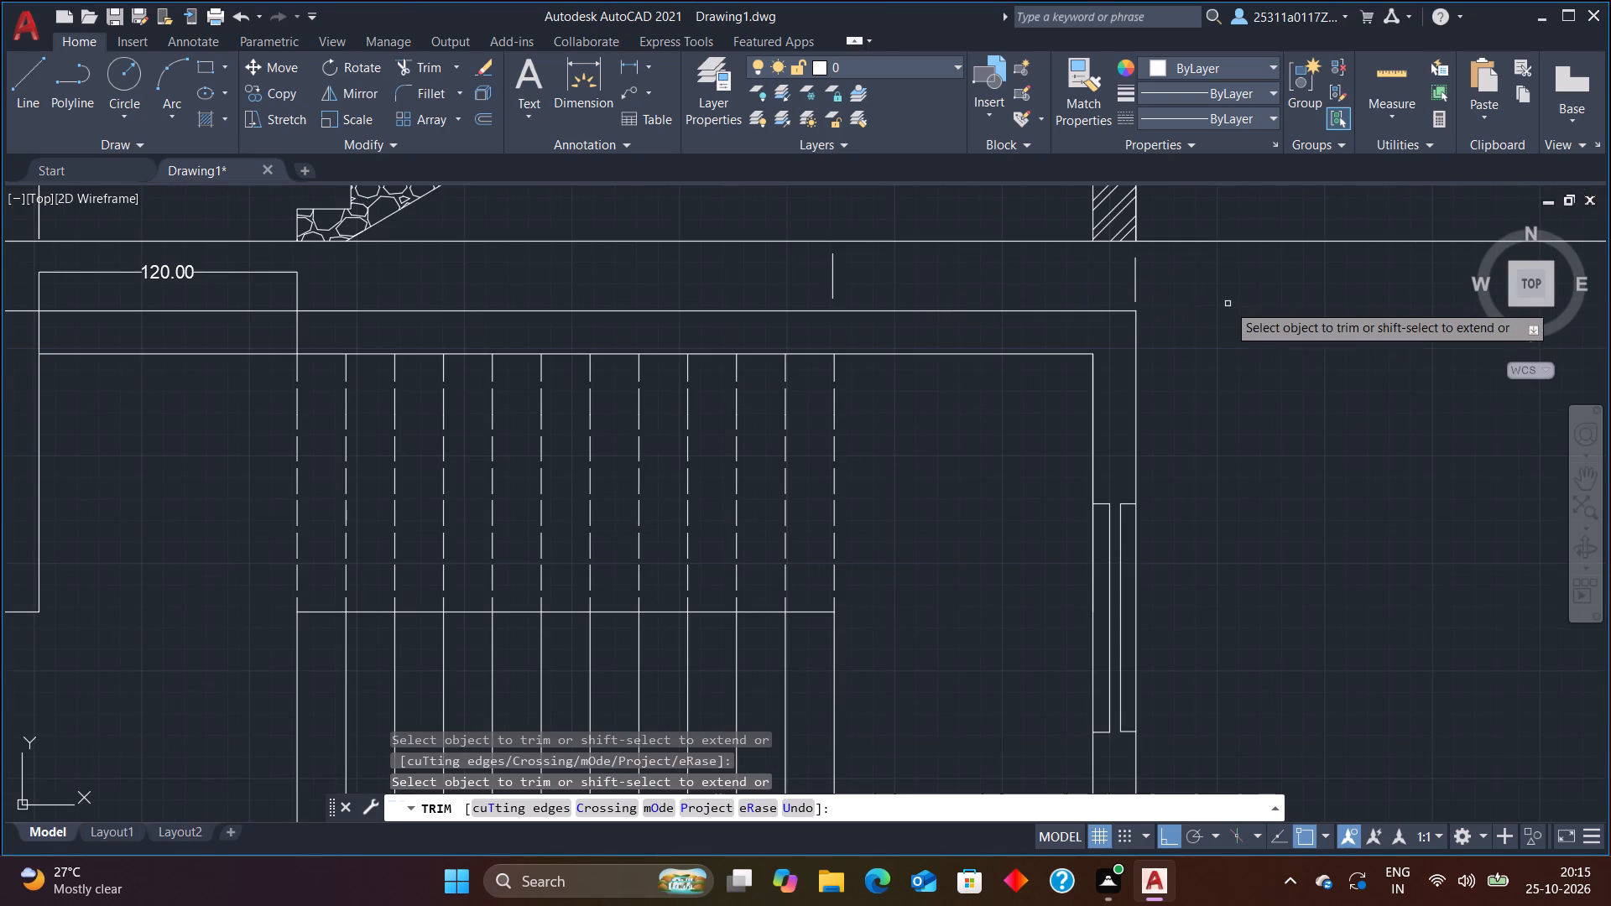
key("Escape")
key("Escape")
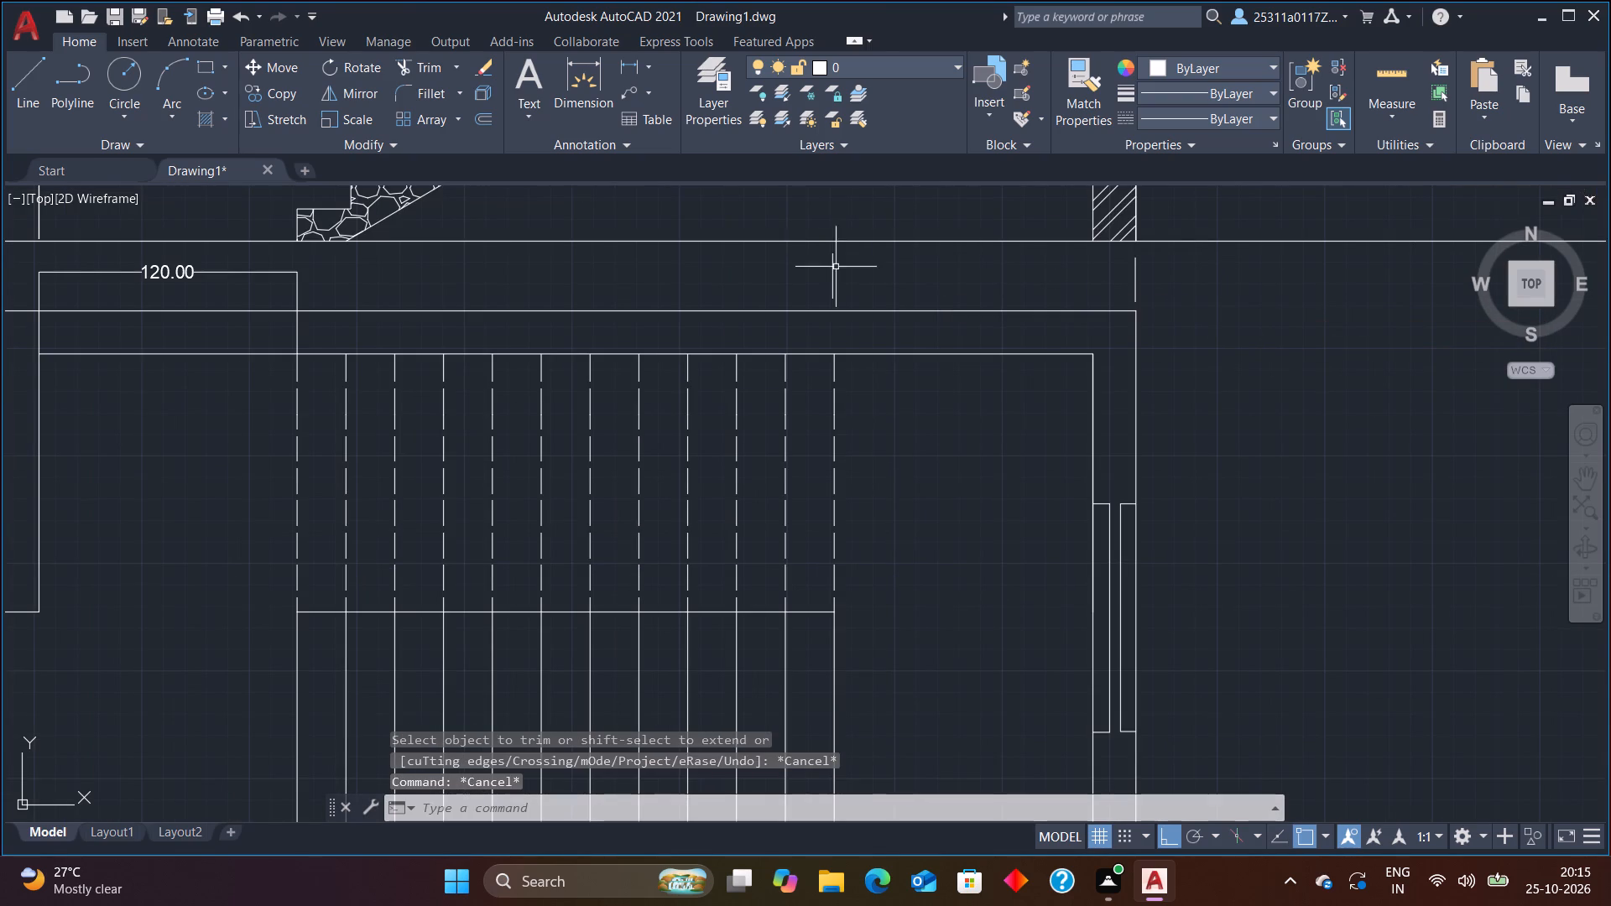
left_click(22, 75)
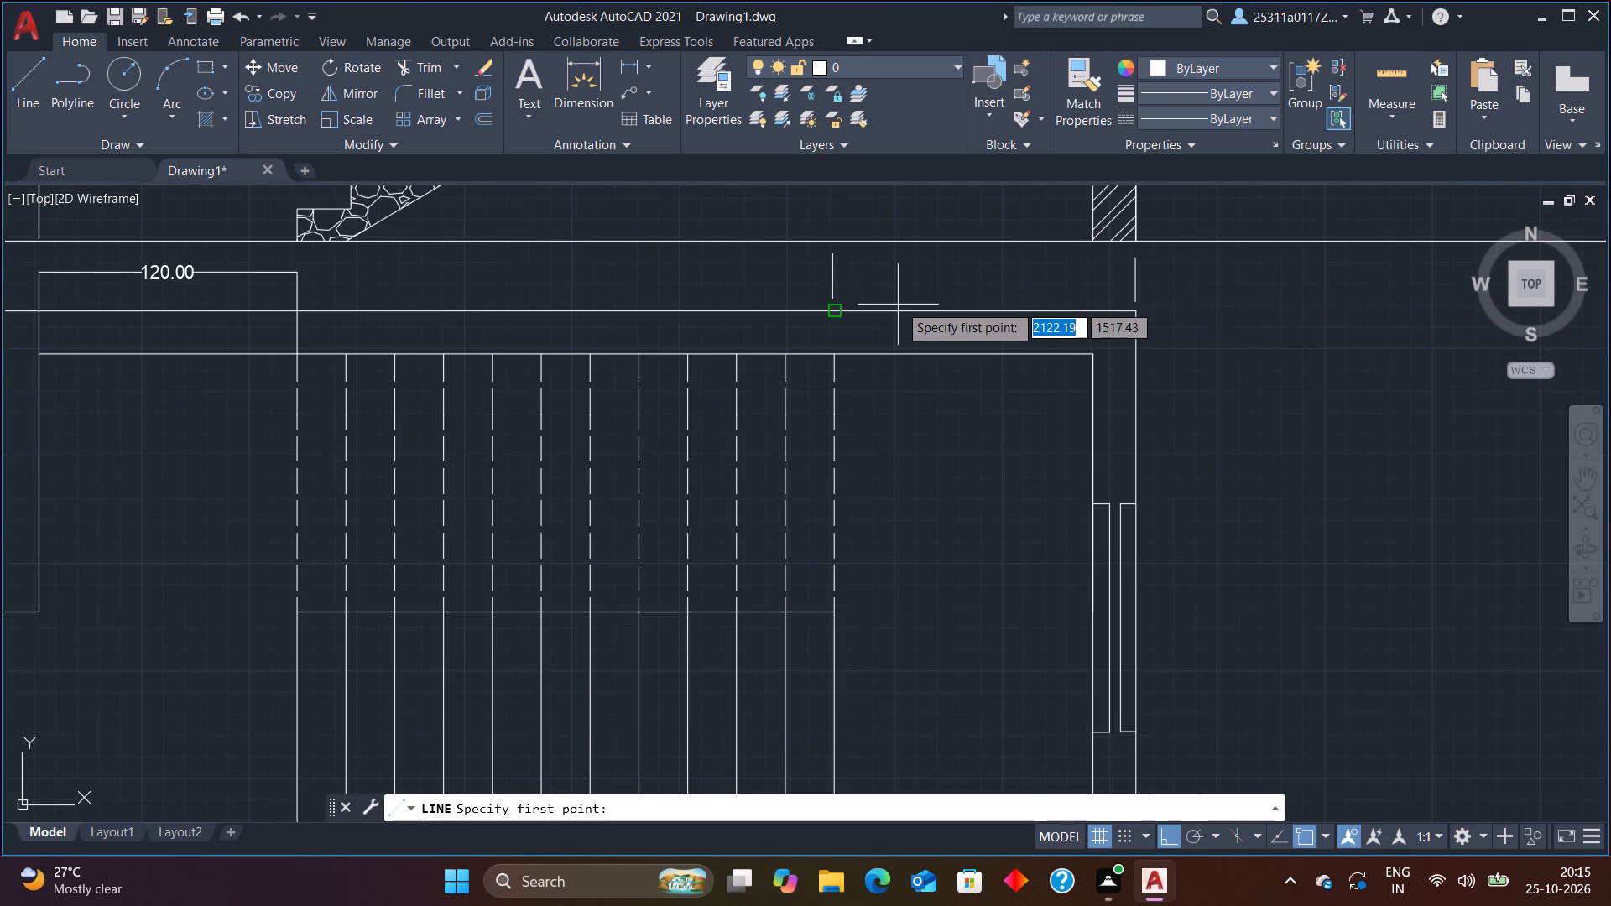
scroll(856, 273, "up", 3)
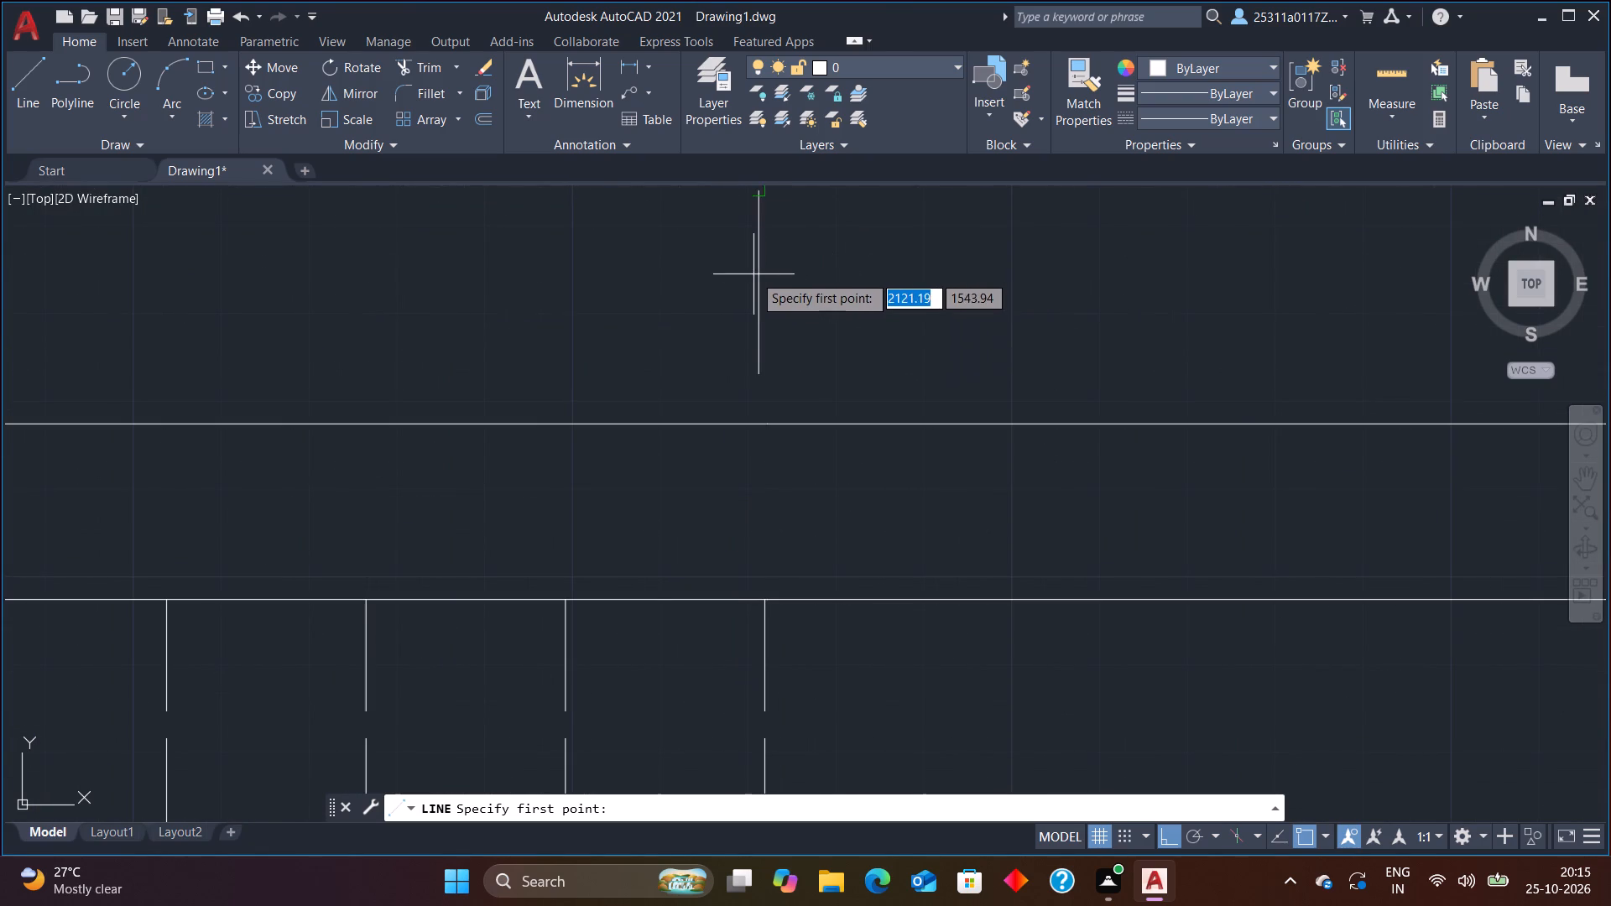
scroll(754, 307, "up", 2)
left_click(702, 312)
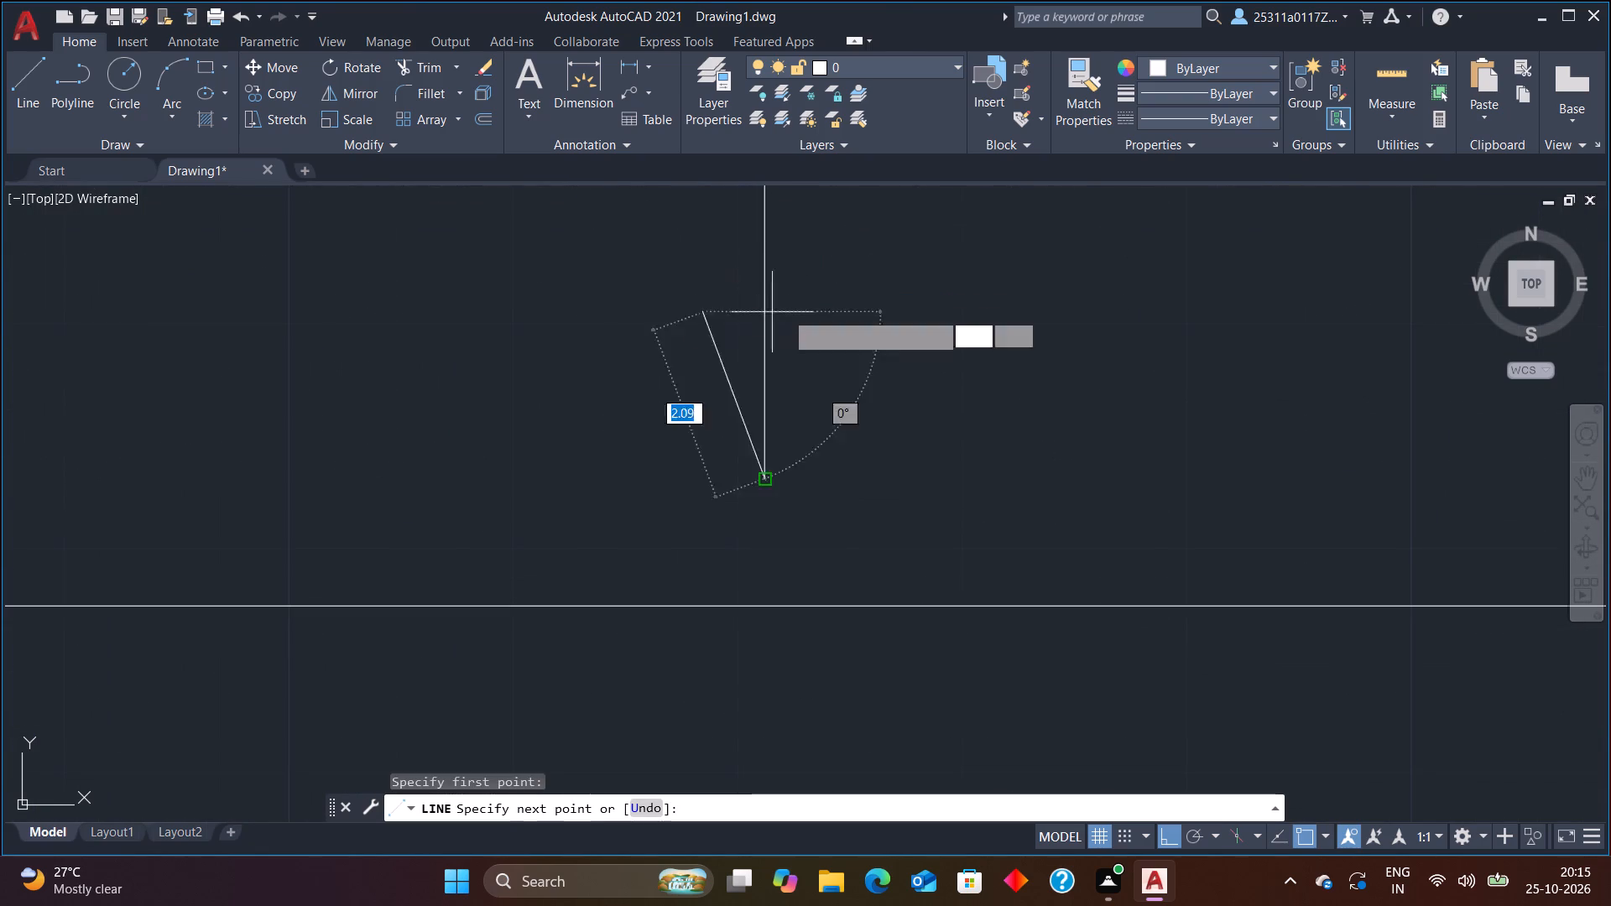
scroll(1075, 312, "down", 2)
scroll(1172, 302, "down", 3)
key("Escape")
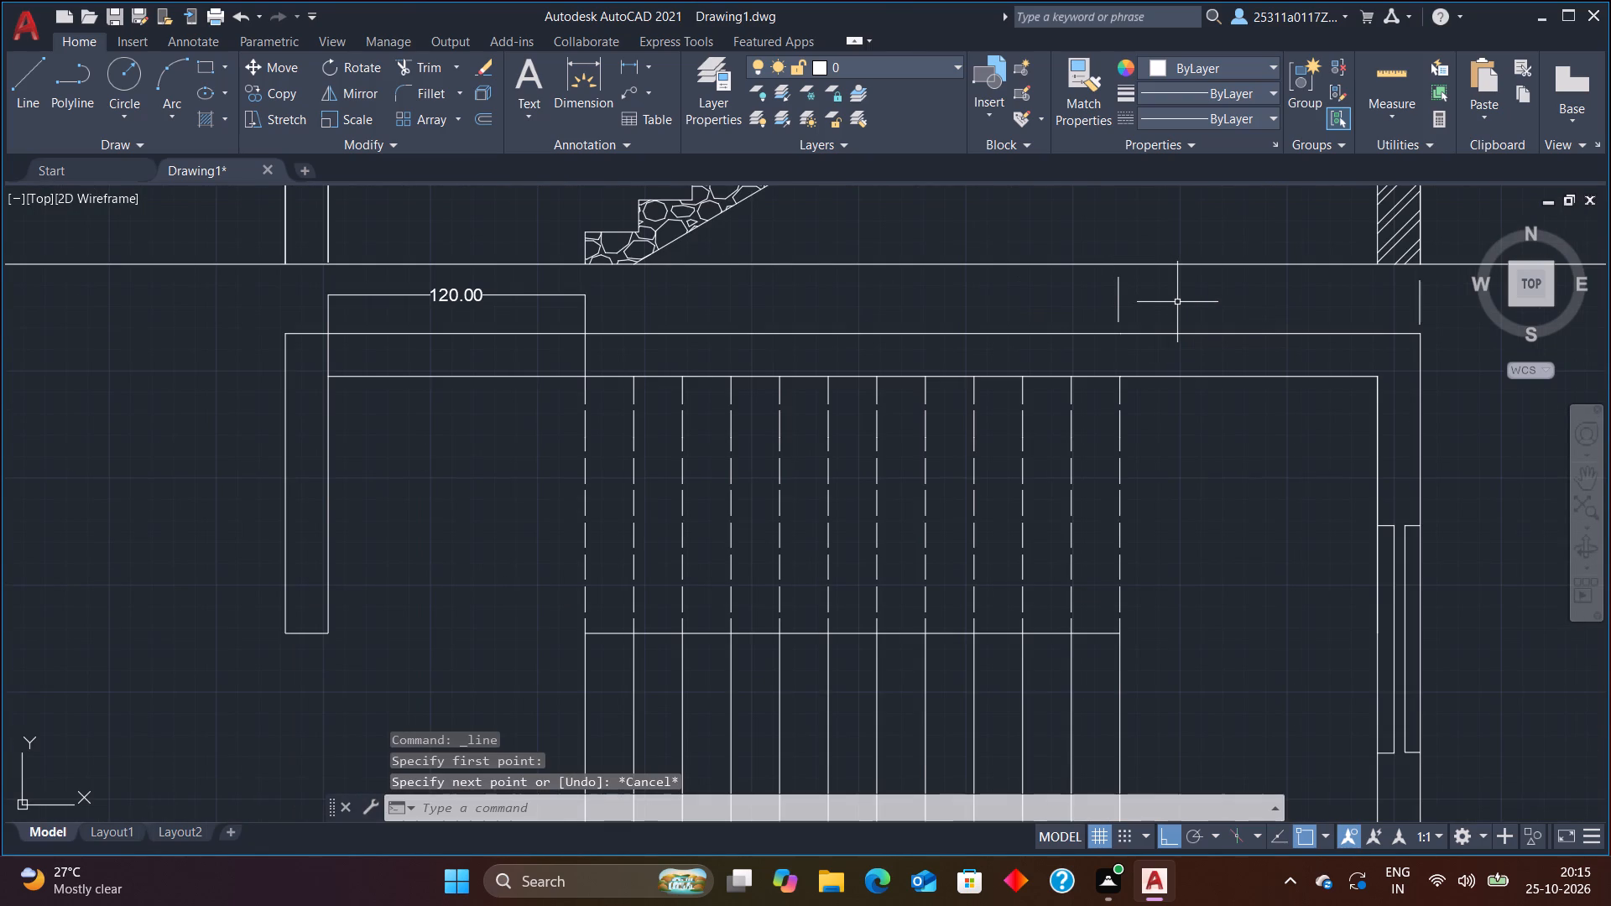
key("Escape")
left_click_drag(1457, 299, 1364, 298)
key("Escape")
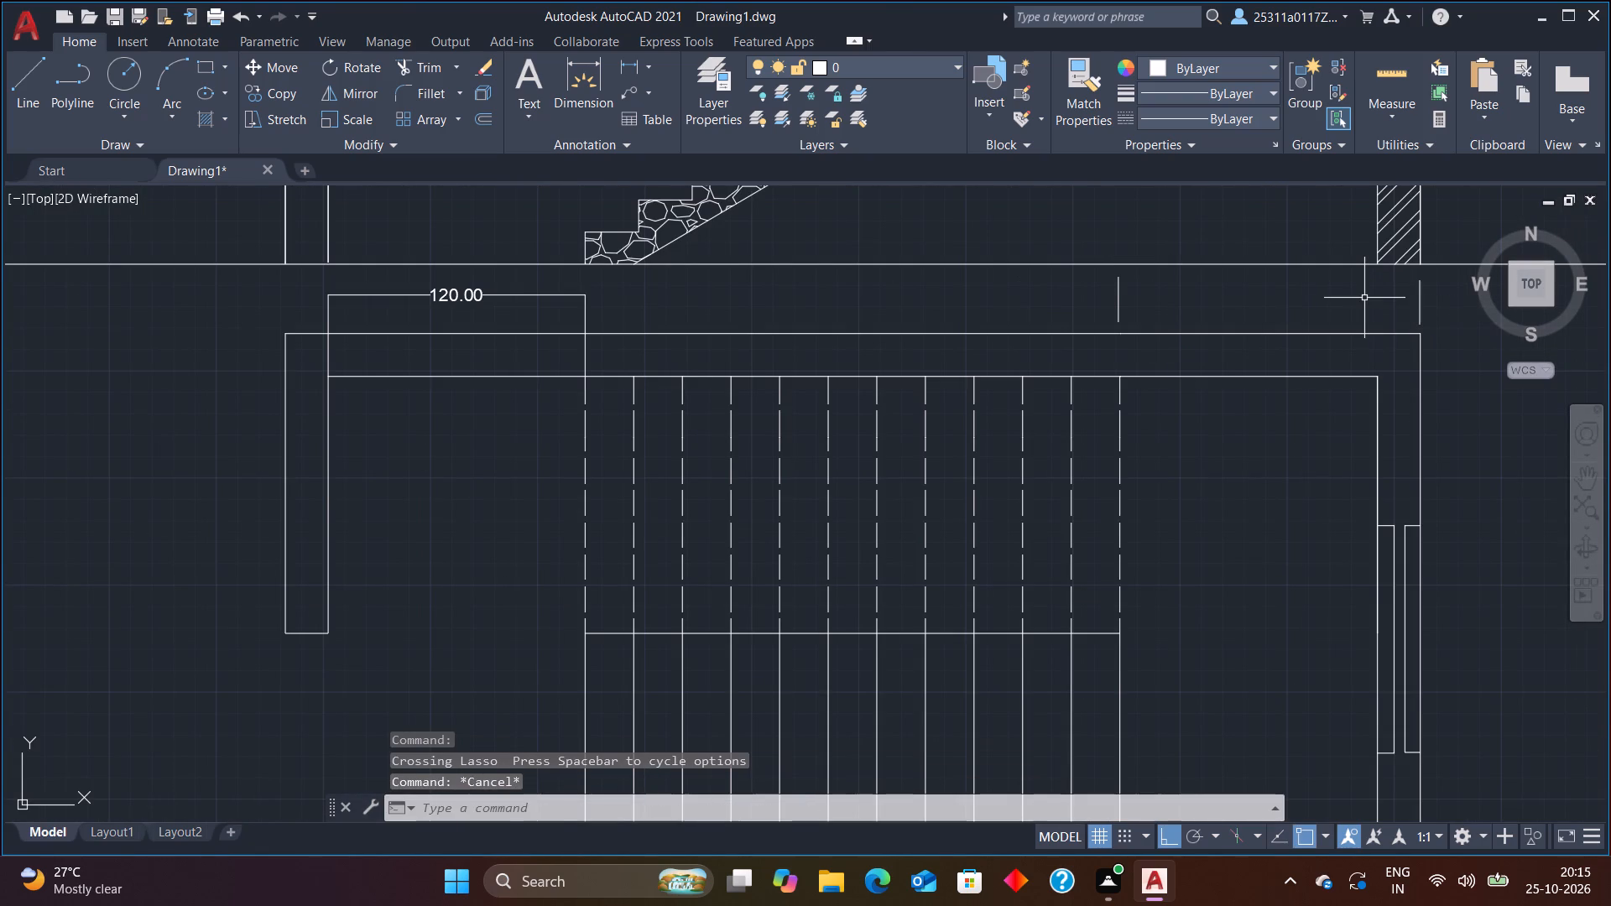
Delete the two short vertical lines above the plan's upper wall, near the last dashed riser and the outer window-wall corner.
left_click_drag(1174, 301, 1049, 294)
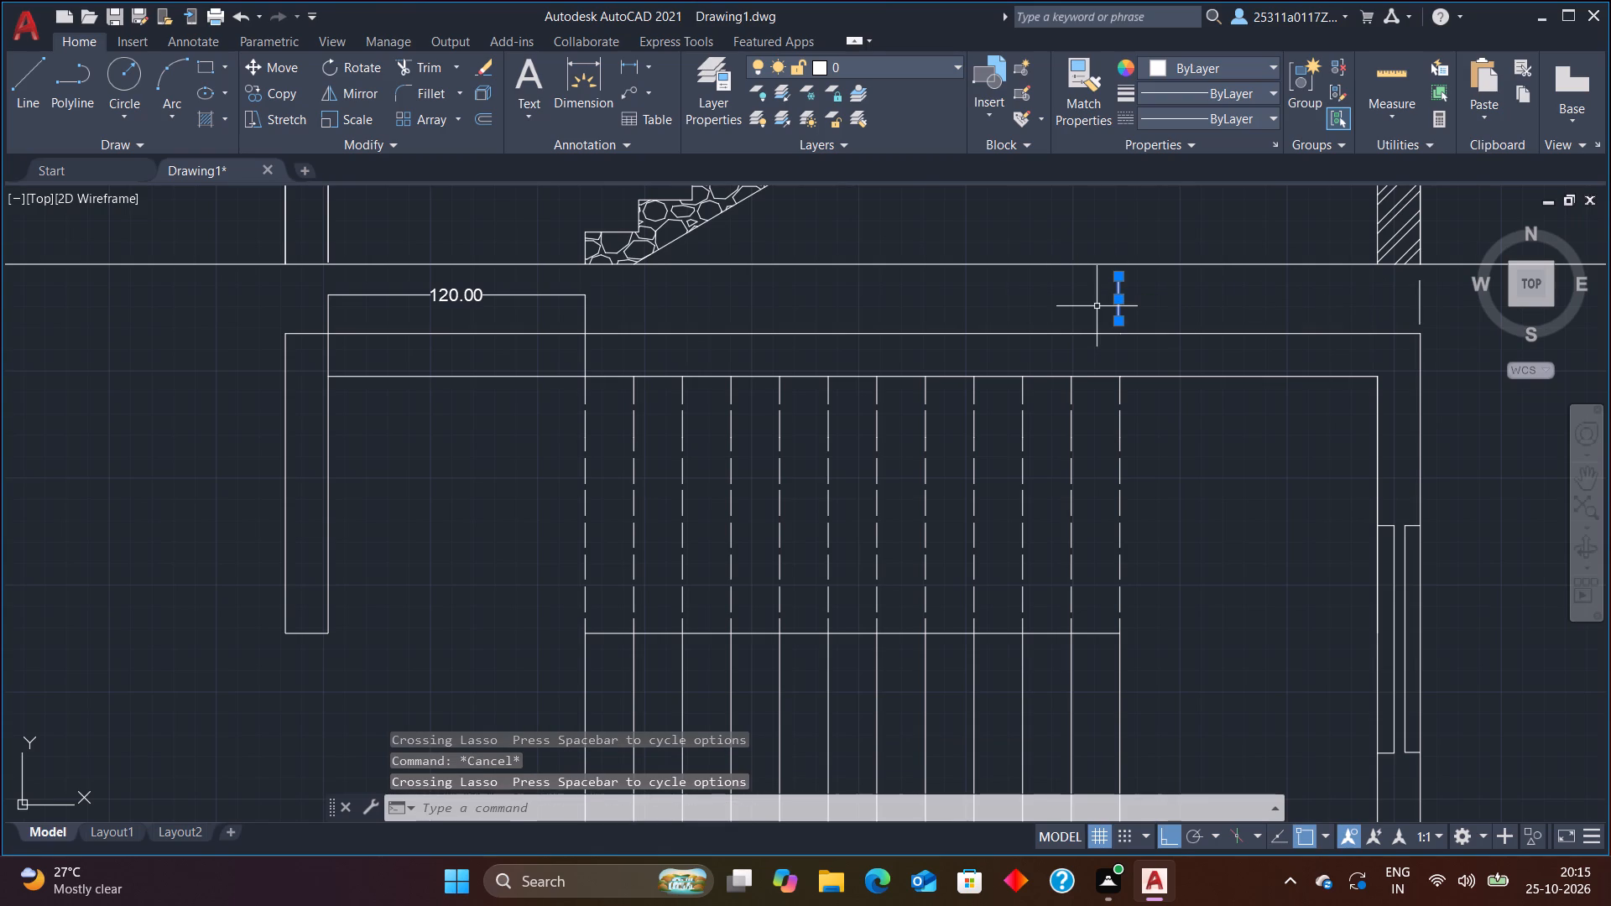
key("Delete")
left_click(1421, 303)
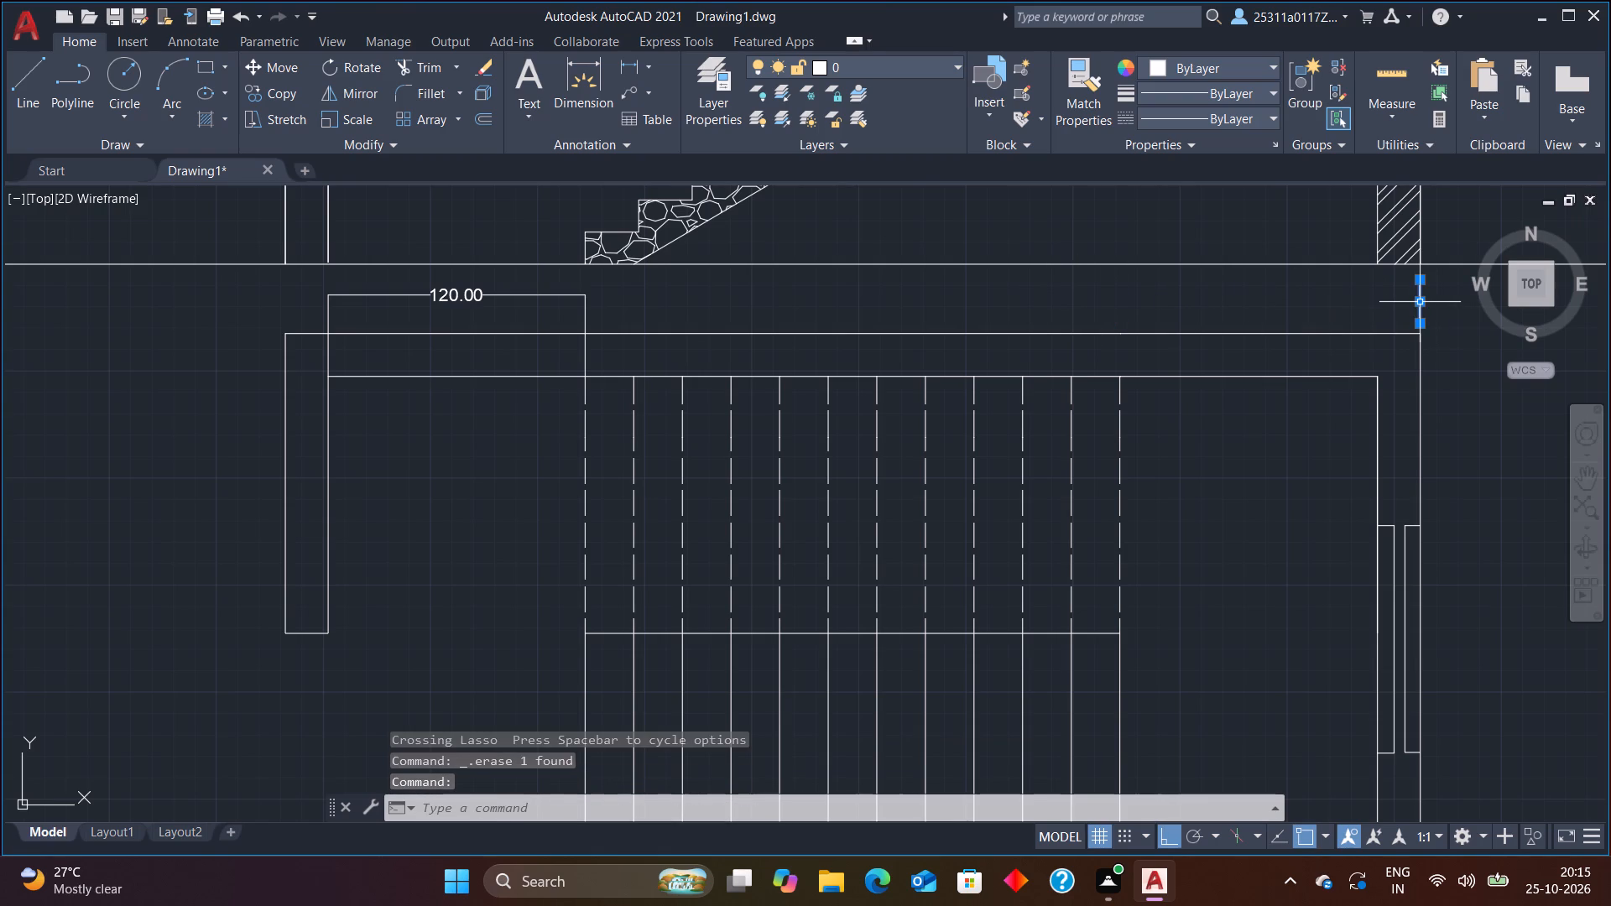
key("Delete")
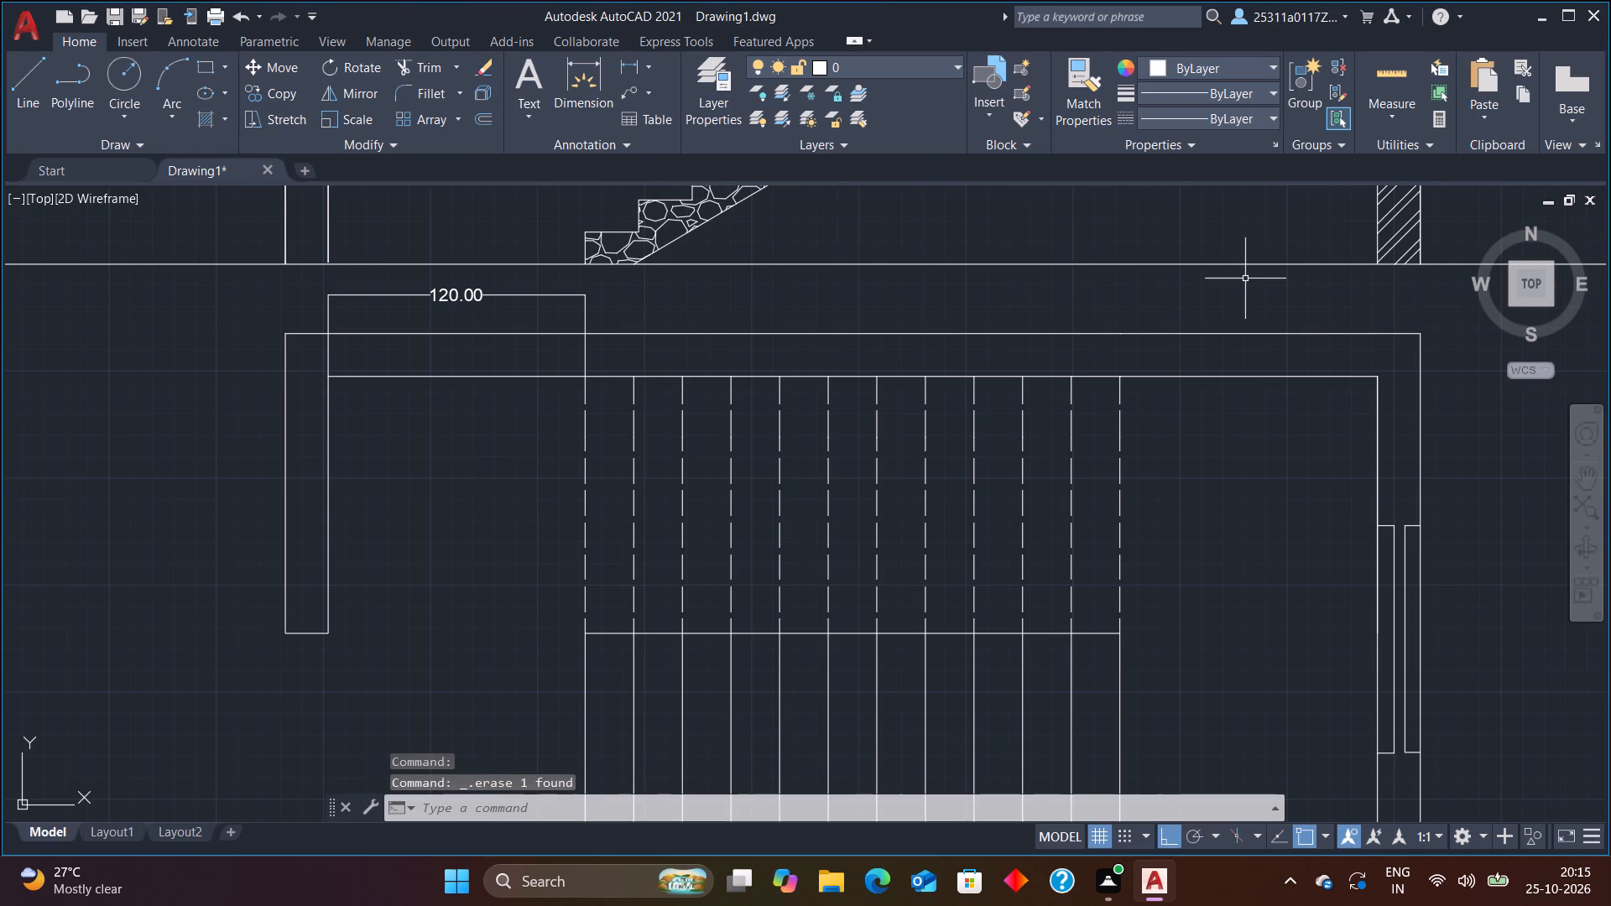
Add a linear dimension for the flight run between the first and last dashed risers, placed within the upper wall's thickness.
left_click(653, 65)
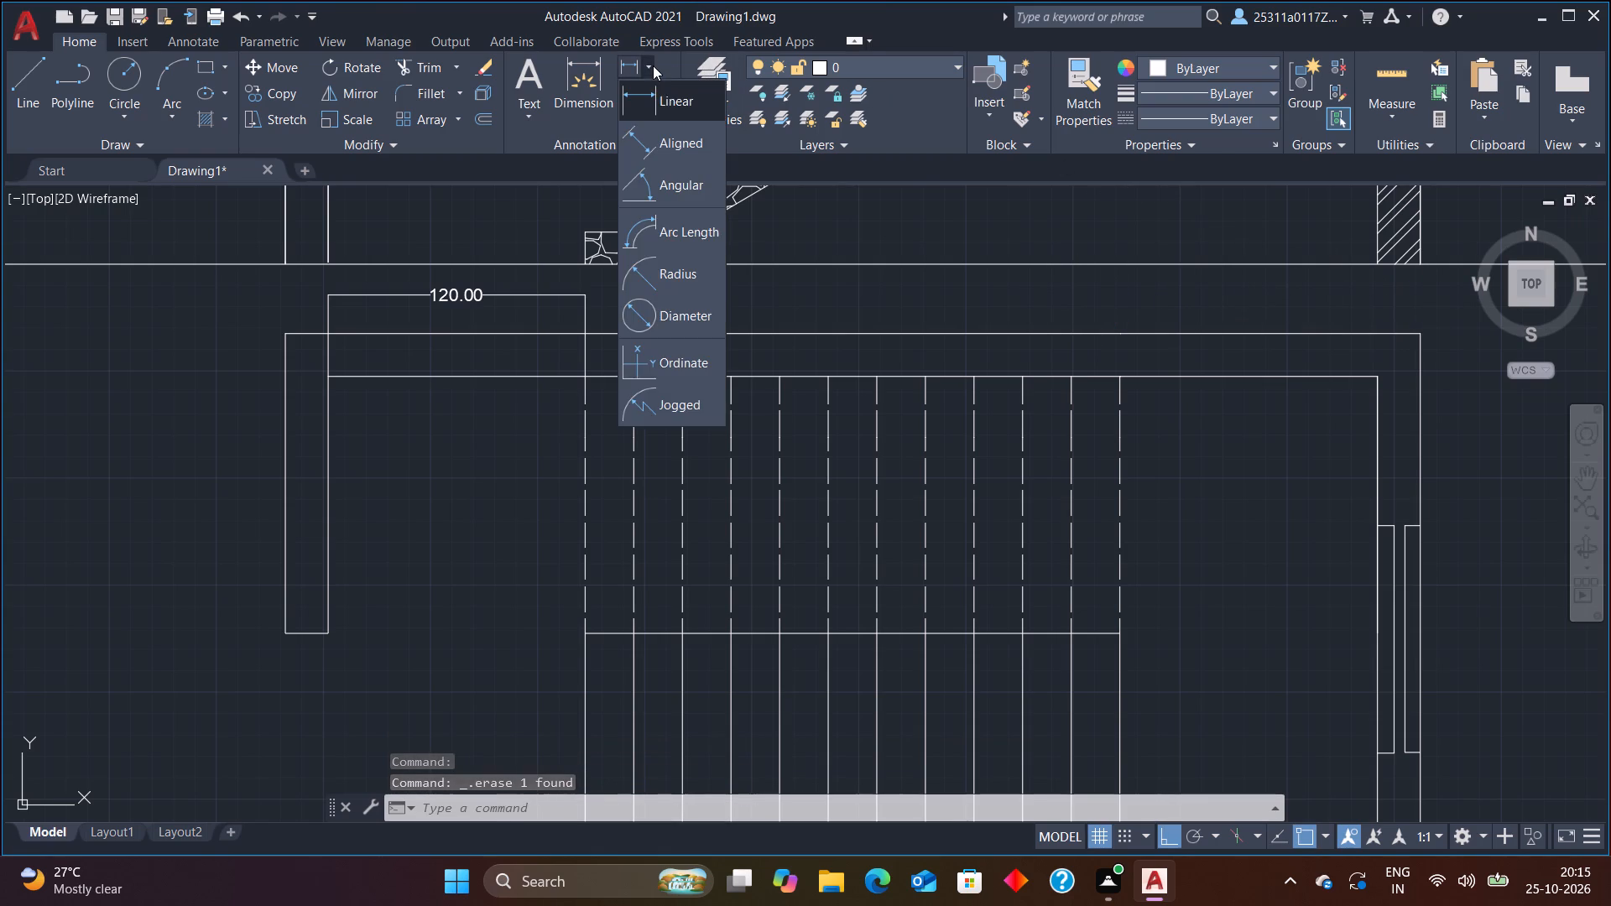
left_click(657, 93)
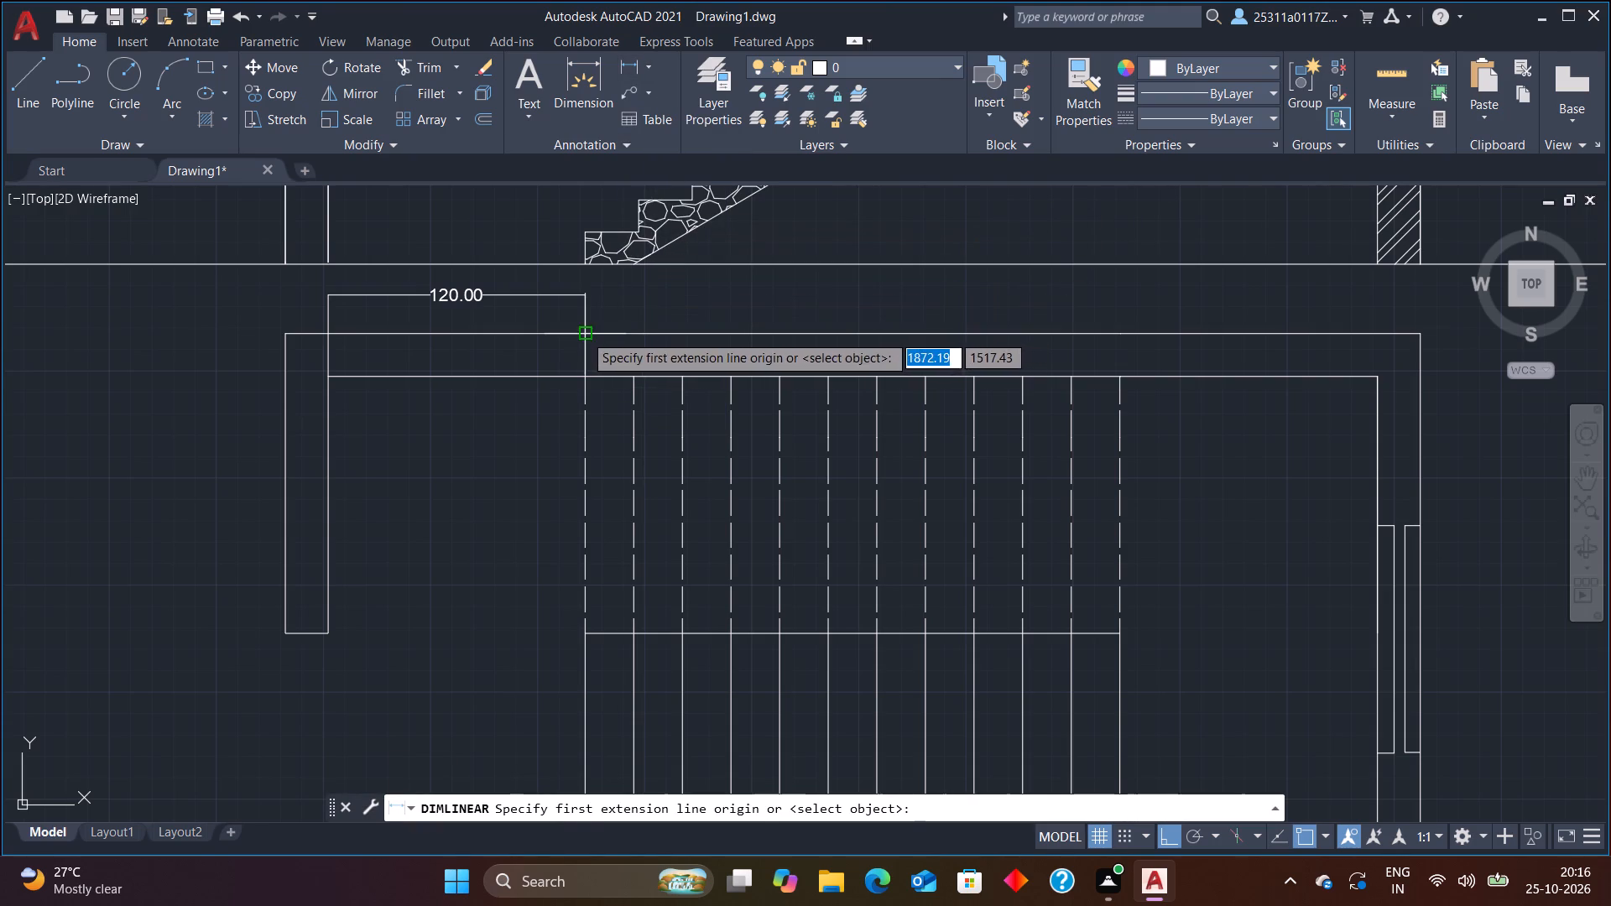
left_click(581, 334)
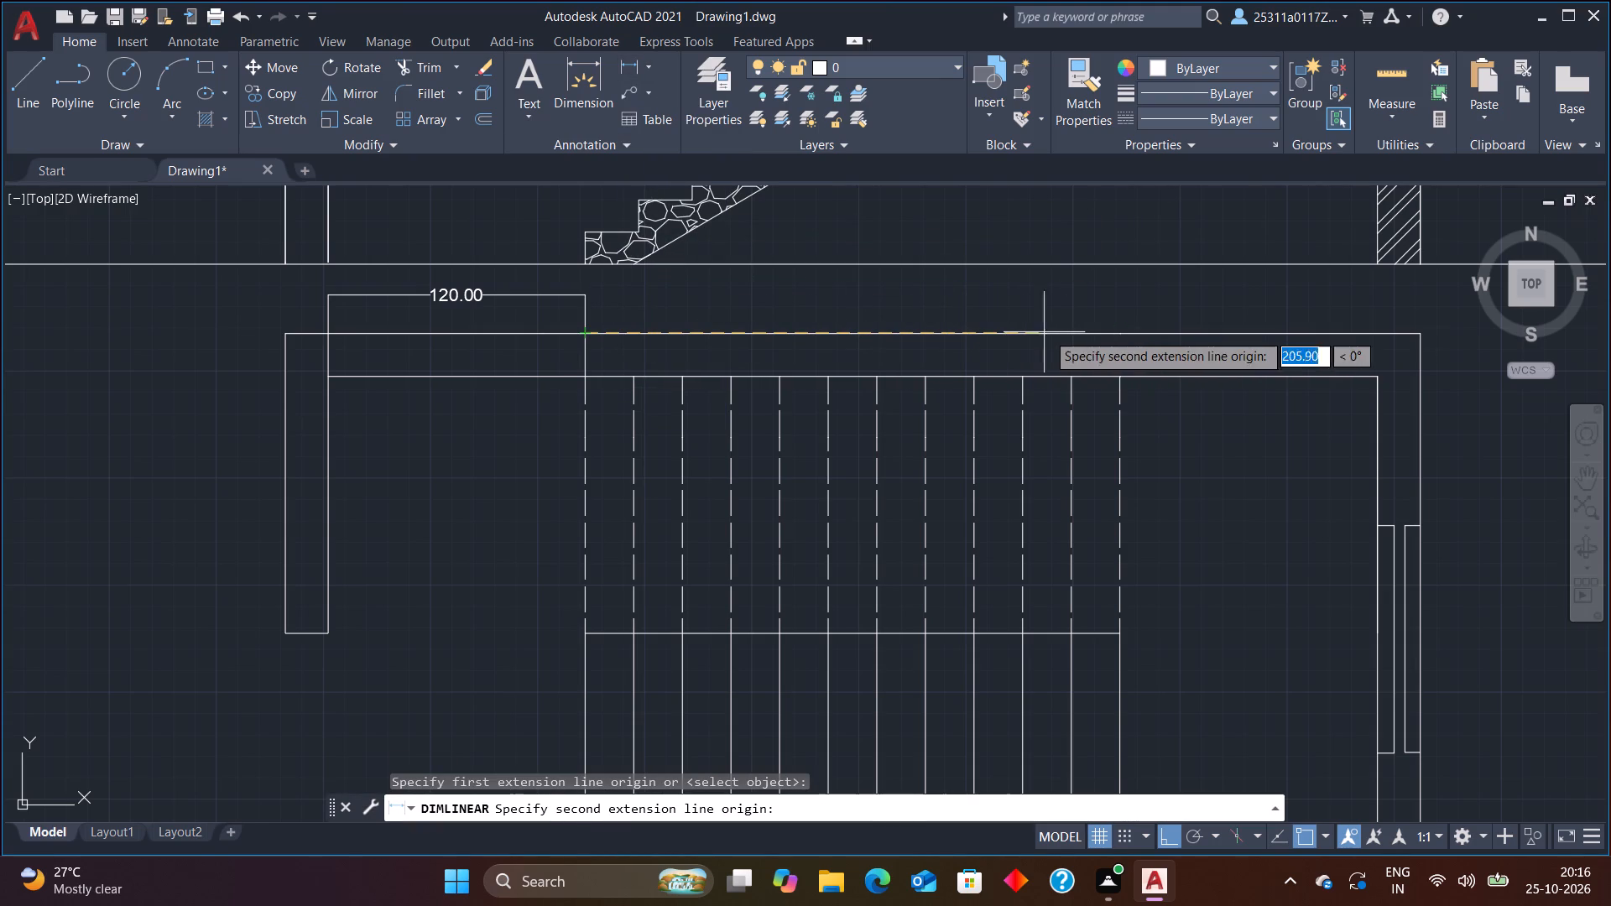
left_click(1119, 334)
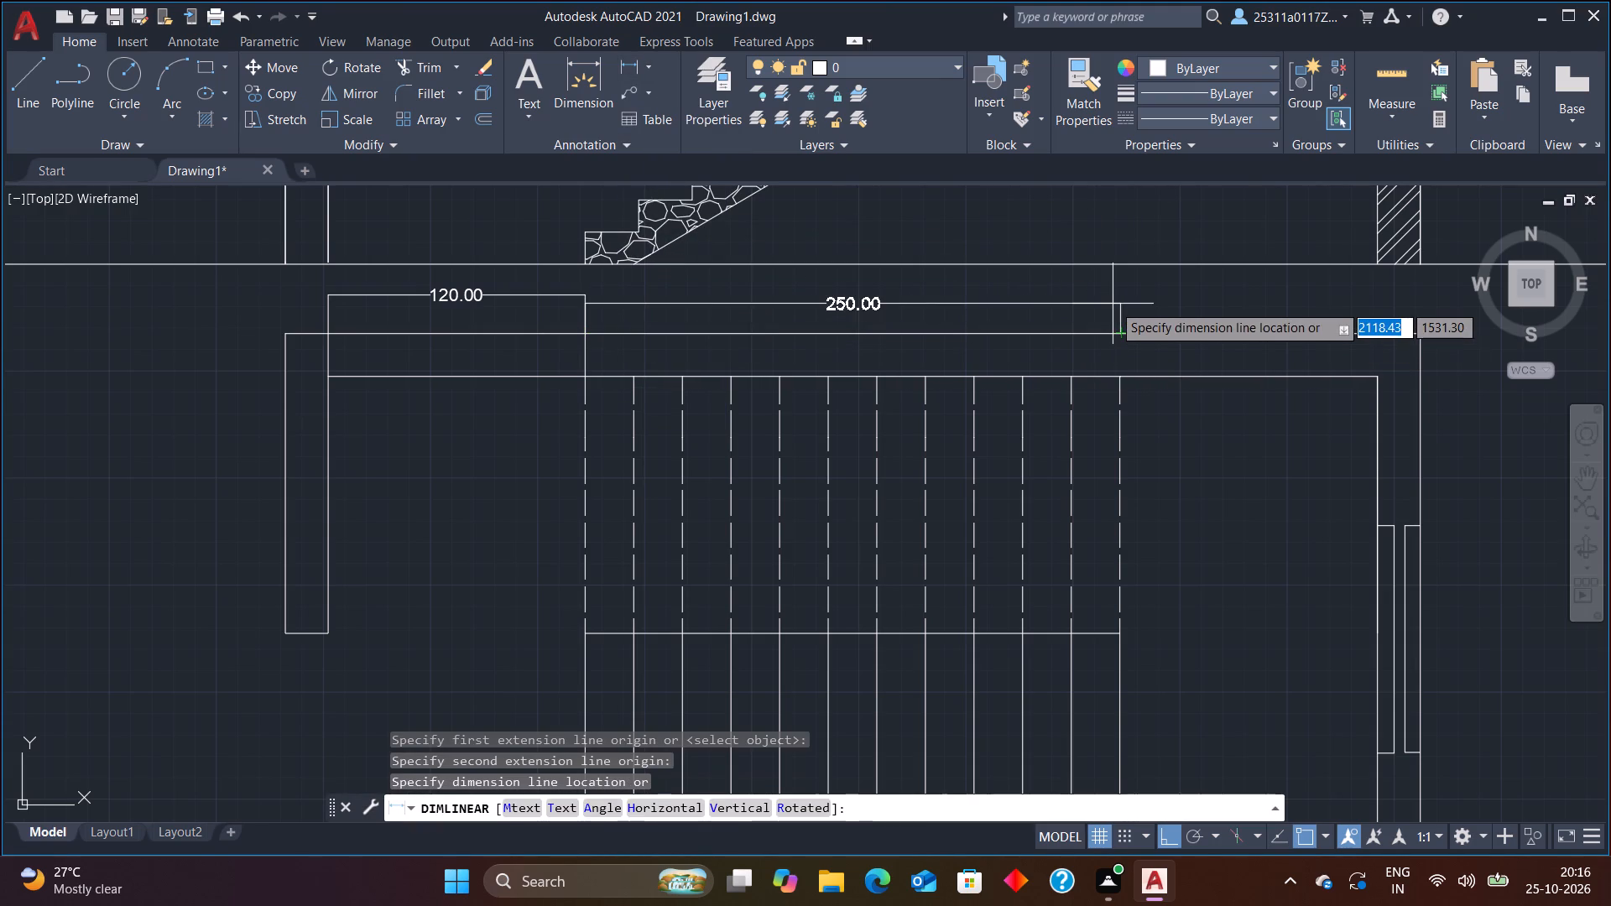
left_click(1108, 357)
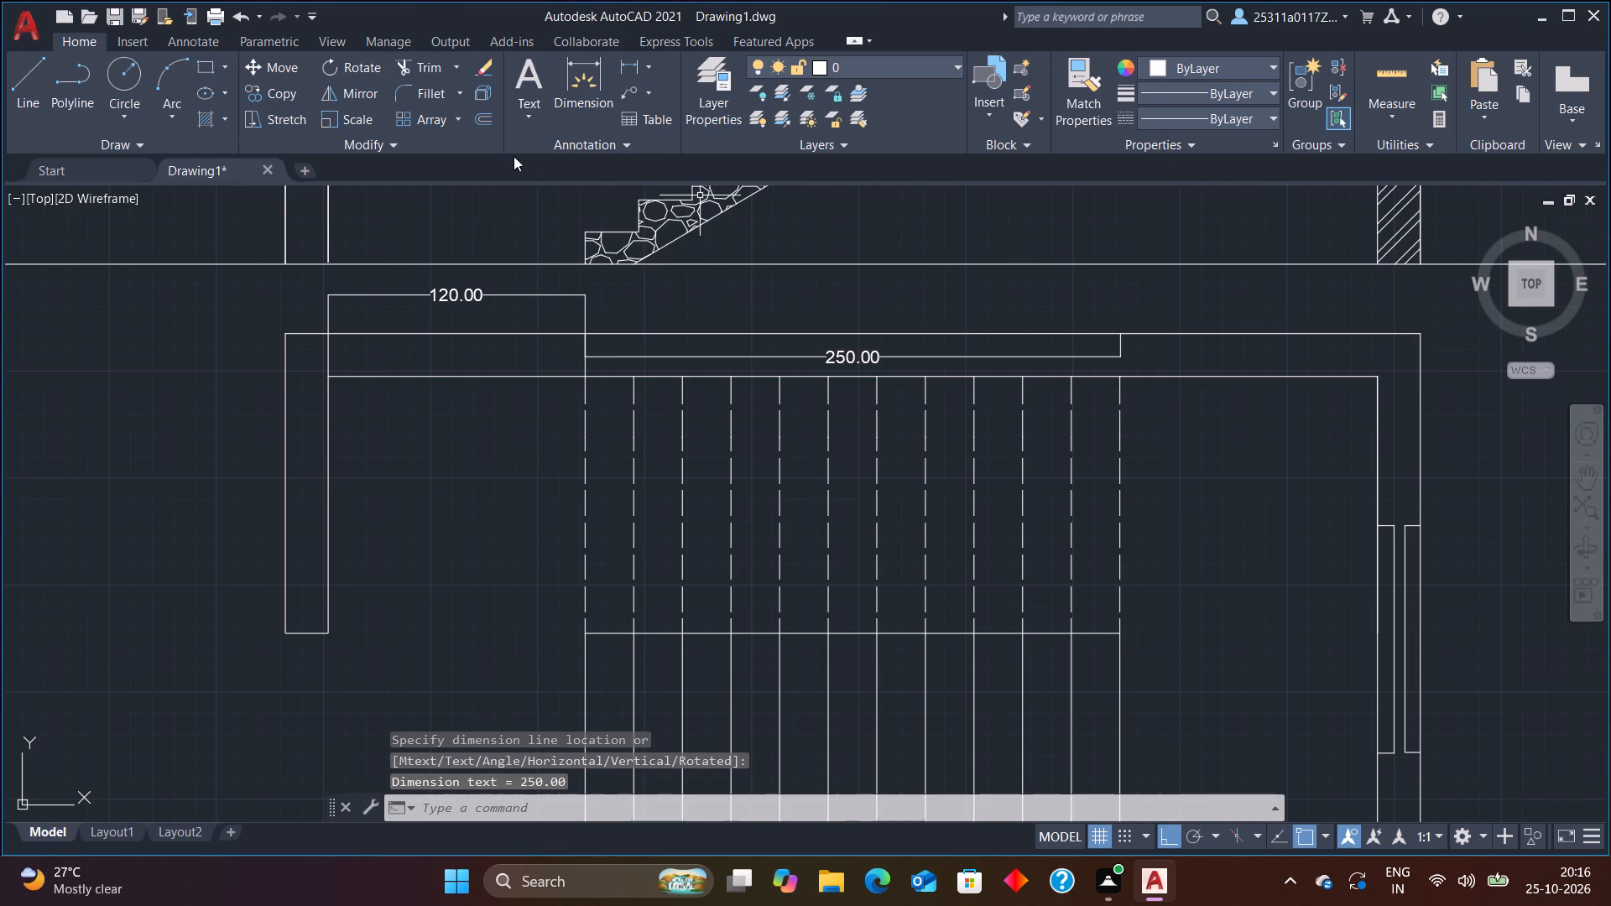
Add a linear dimension from the last dashed riser to the window wall's inner face, placed above the upper wall.
left_click(629, 60)
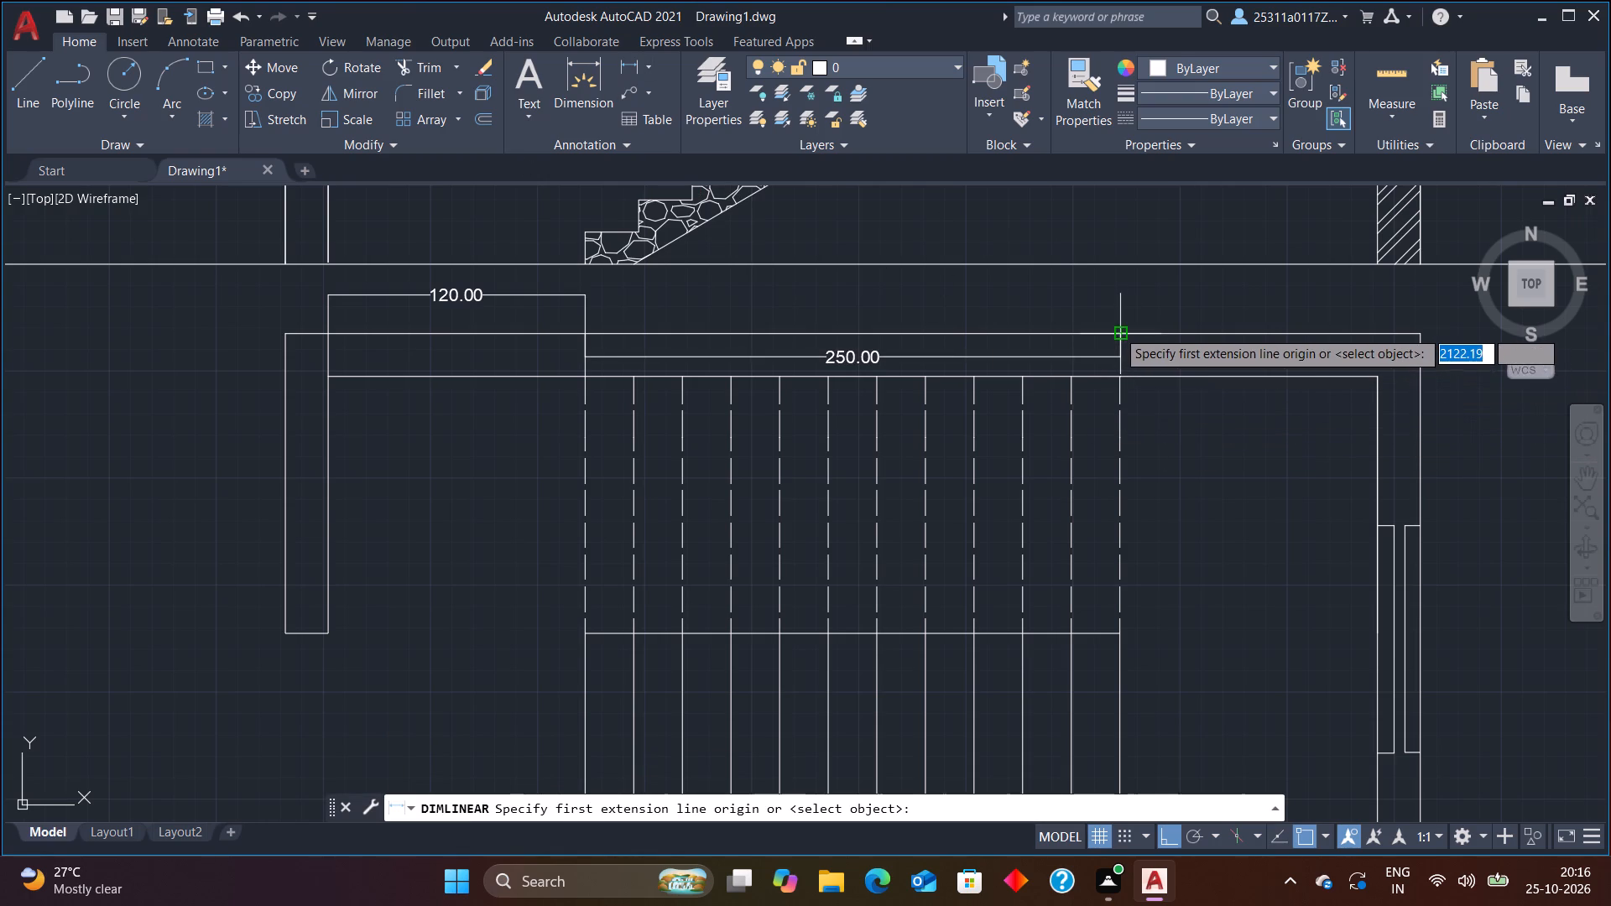
left_click(1120, 331)
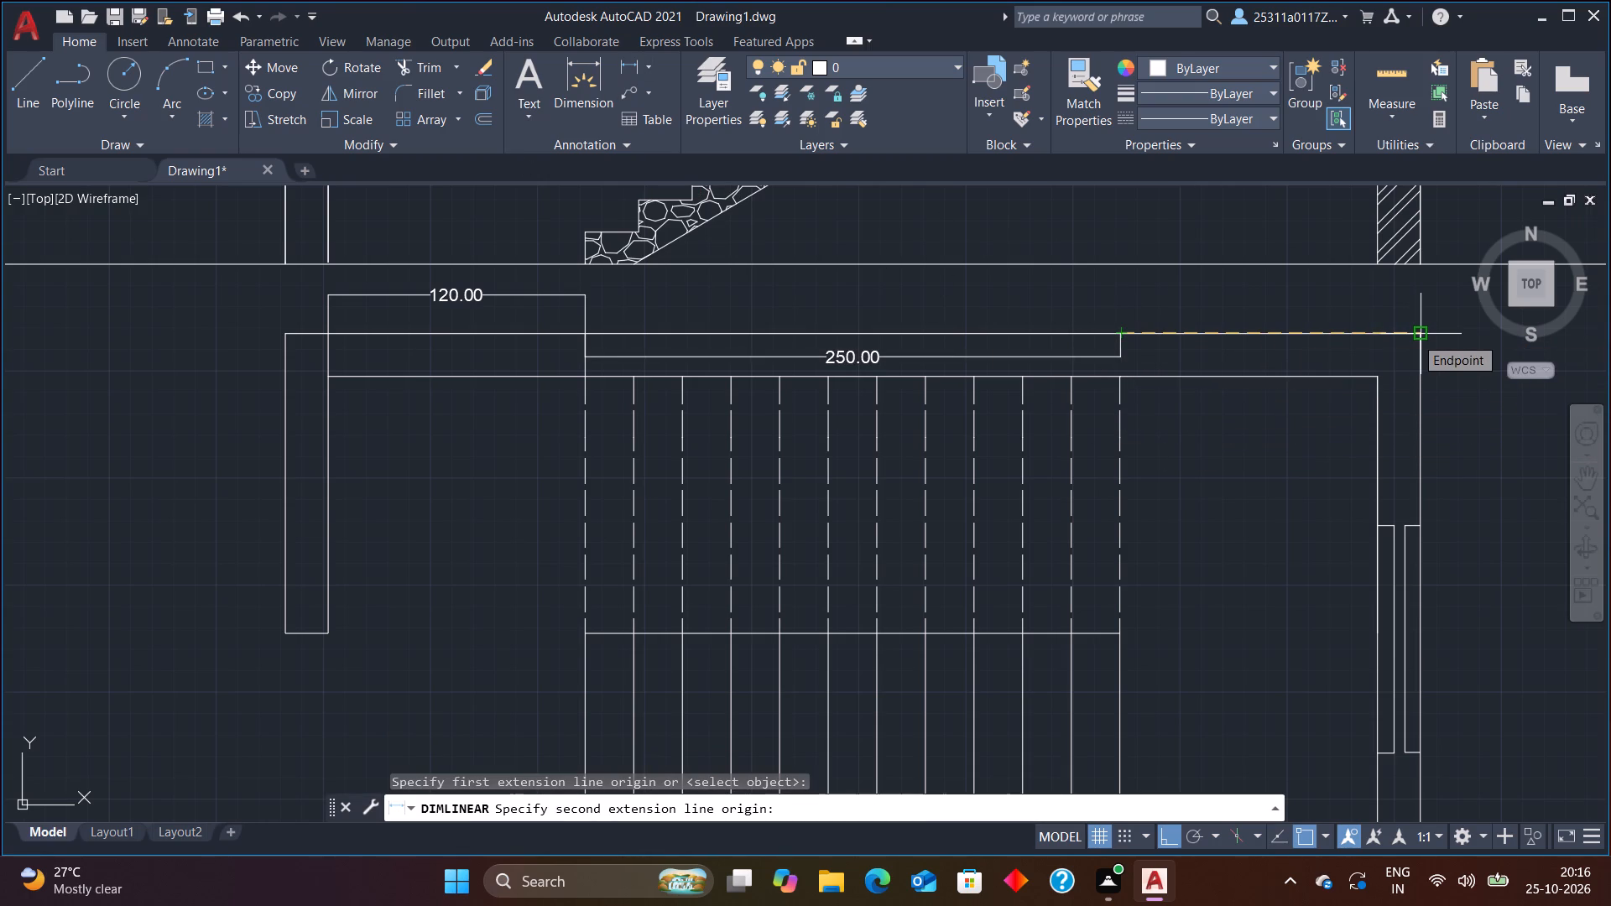
left_click(1378, 377)
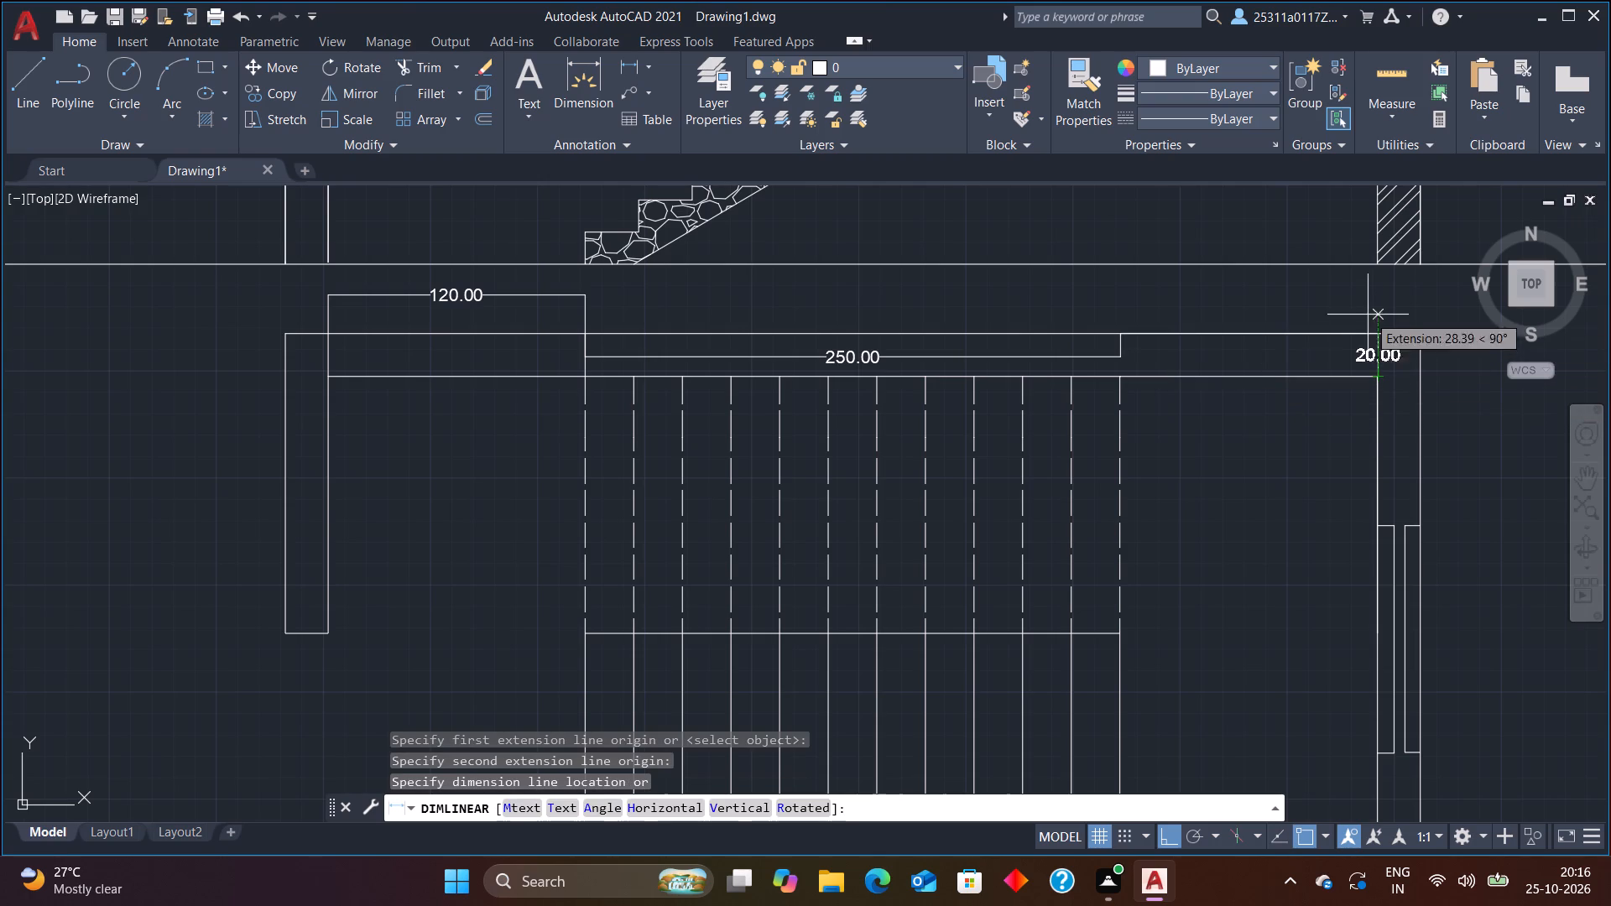
left_click(1319, 290)
Draw a horizontal line across the lower flight, from just outside its first riser to just past the sixth riser.
scroll(1303, 452, "down", 2)
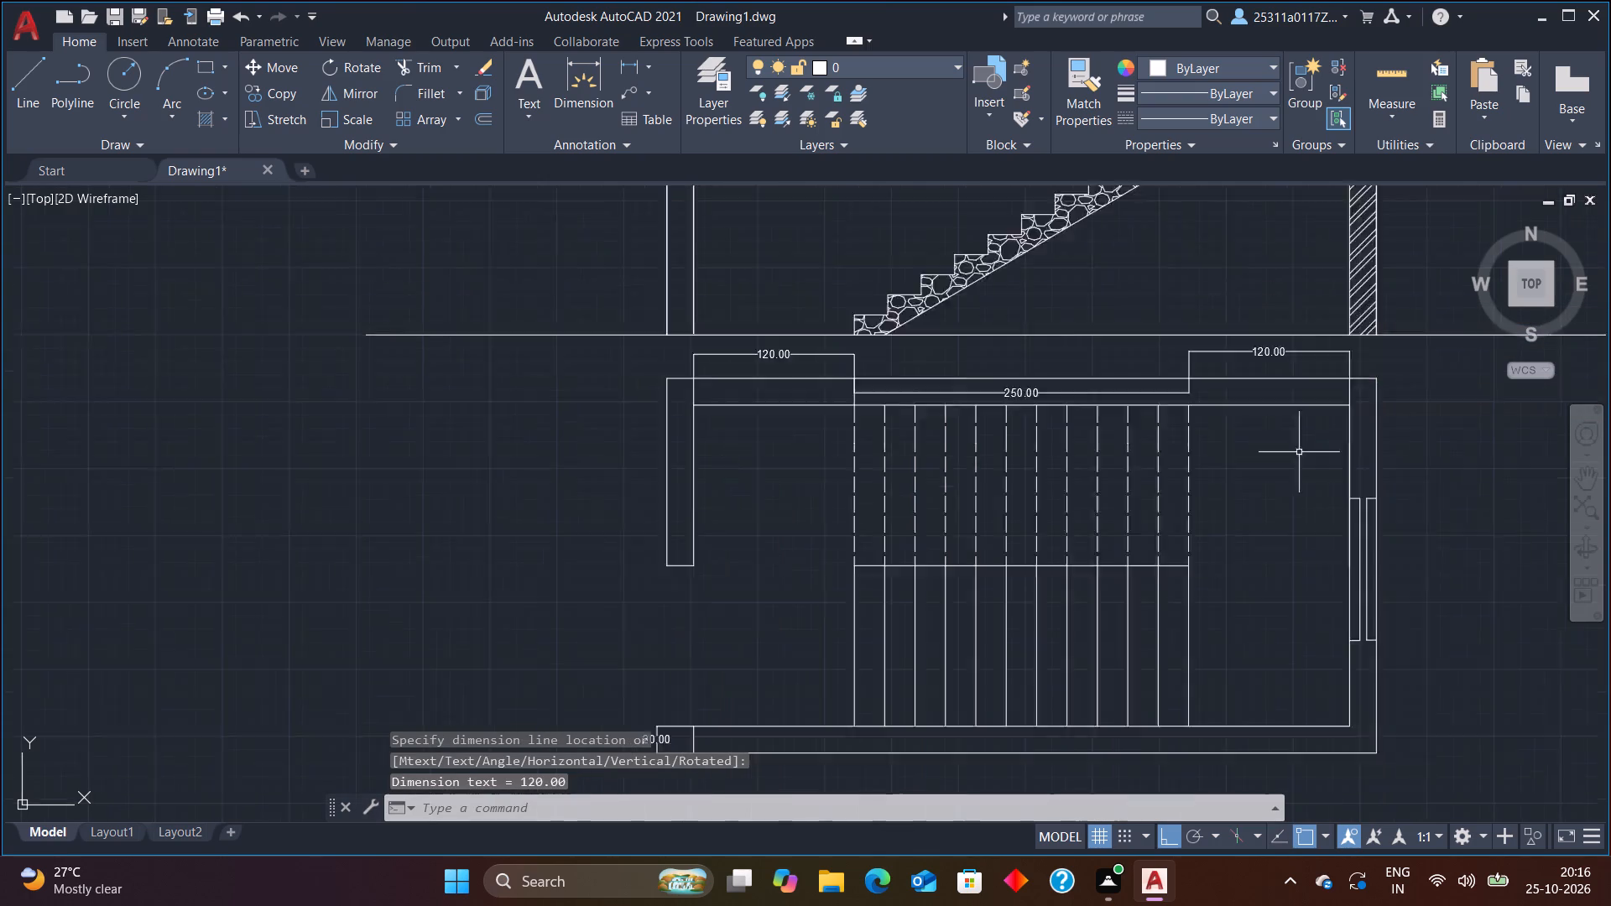
scroll(1293, 452, "down", 1)
scroll(1050, 539, "up", 1)
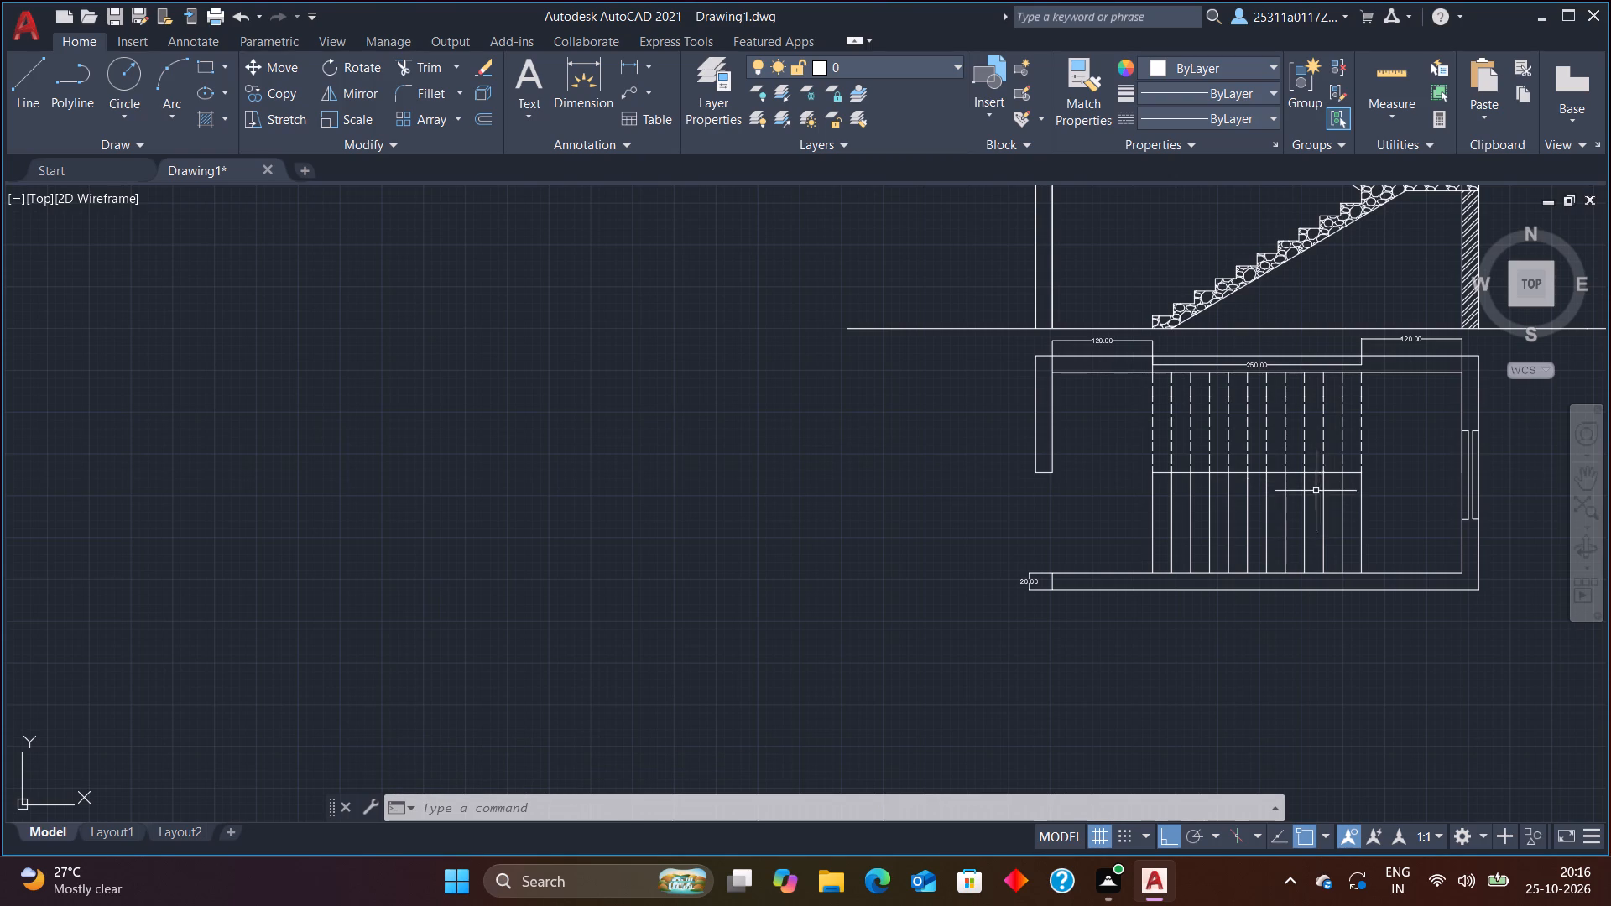
left_click(26, 77)
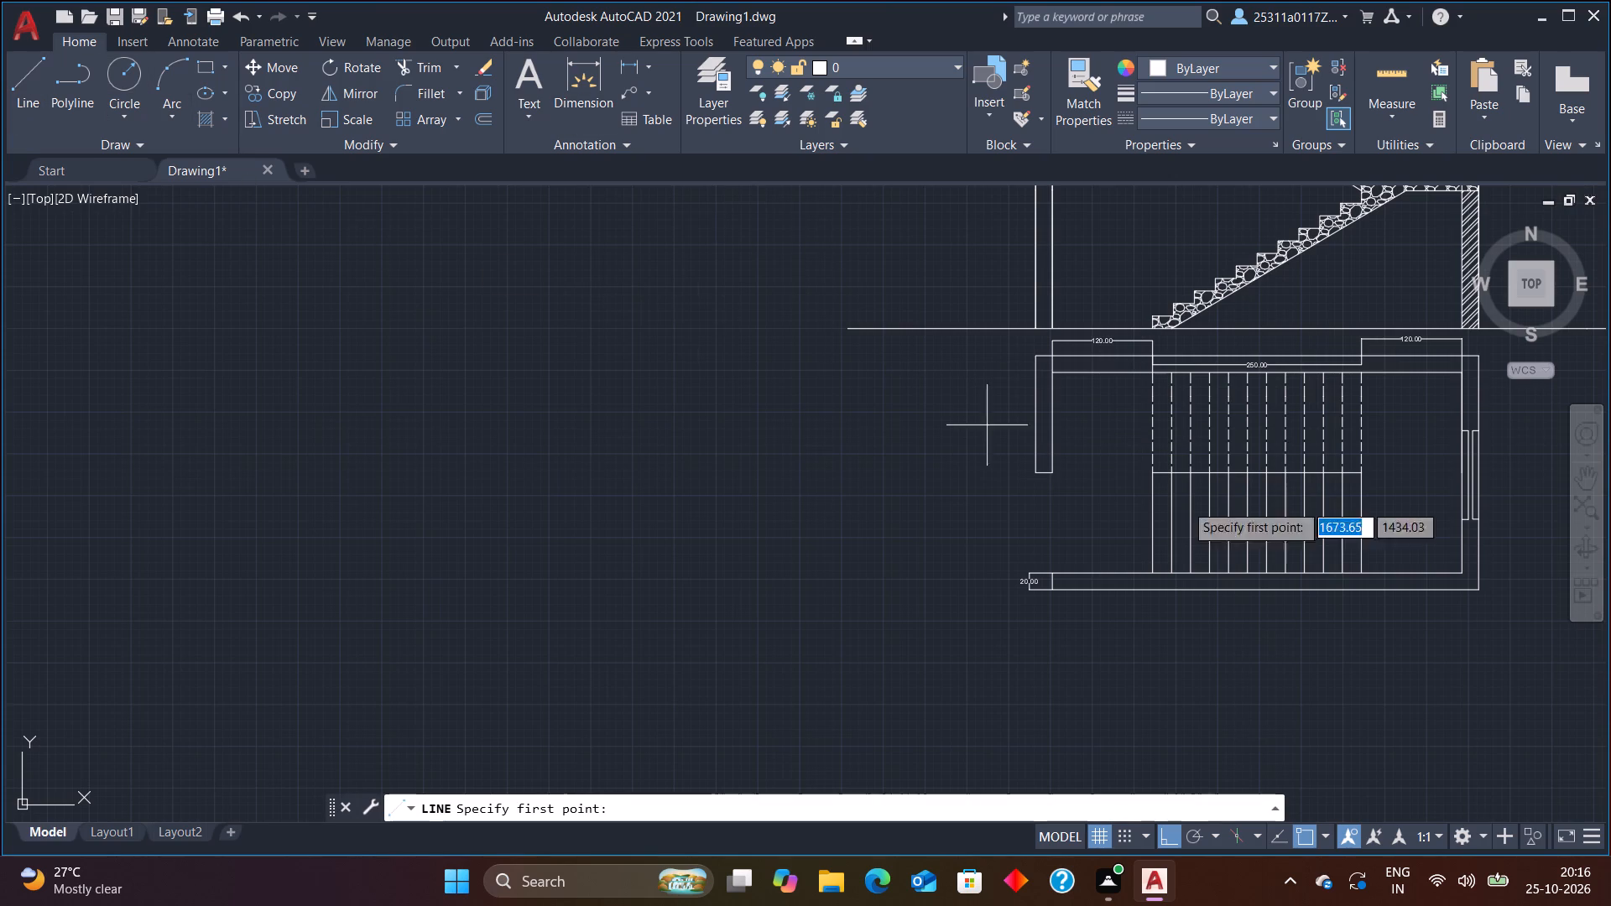
scroll(1214, 499, "up", 4)
scroll(1217, 502, "down", 3)
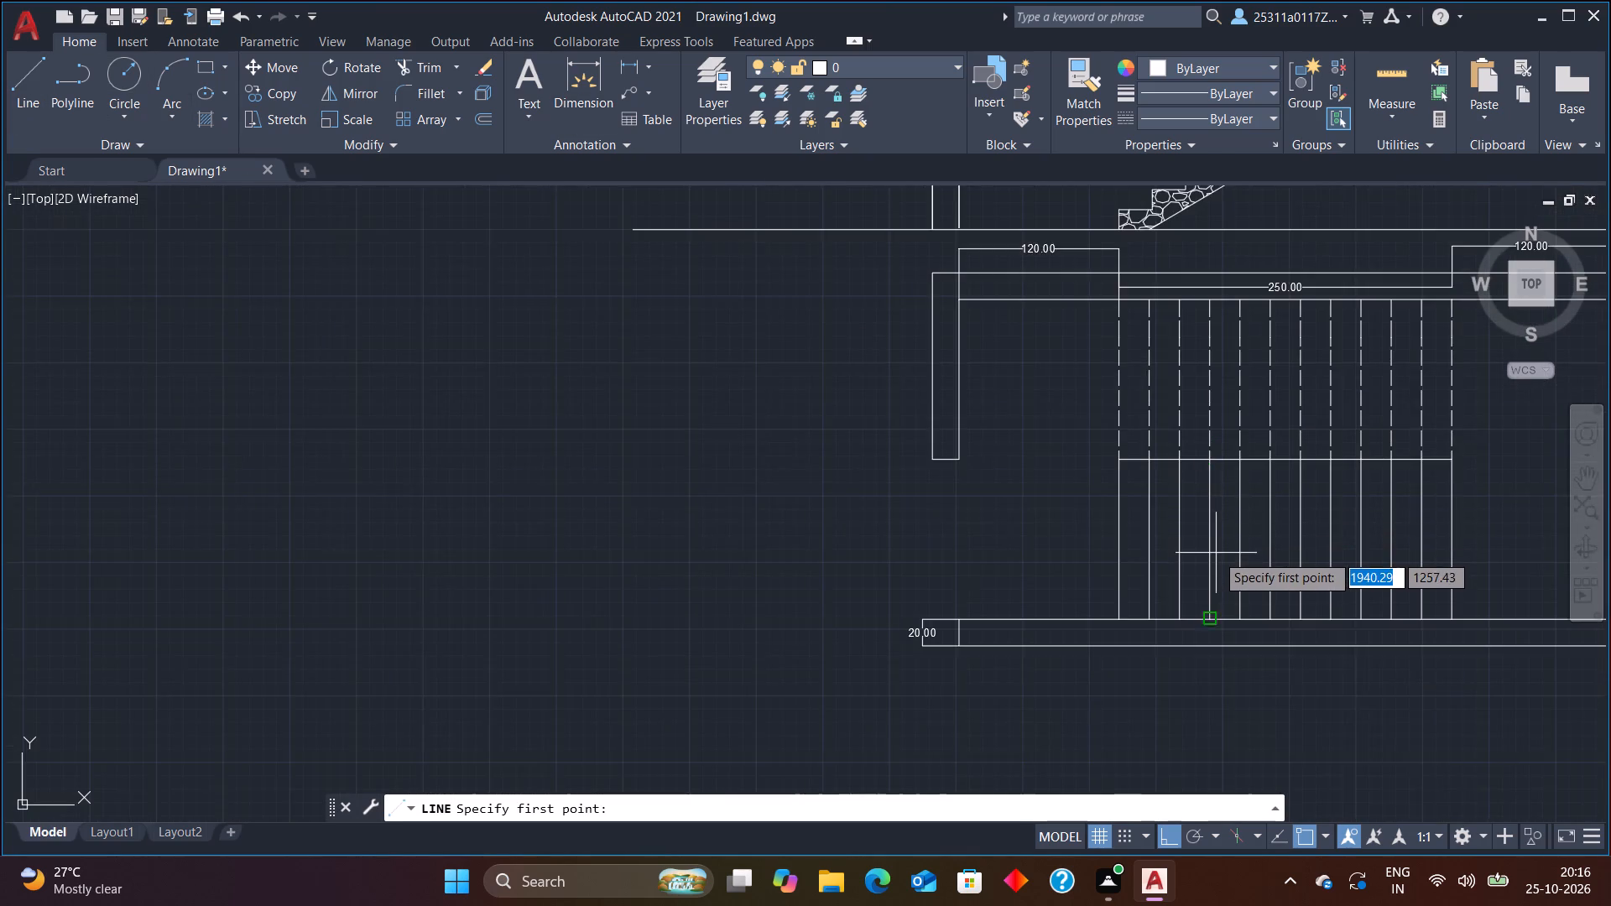
scroll(1216, 555, "up", 1)
left_click(994, 540)
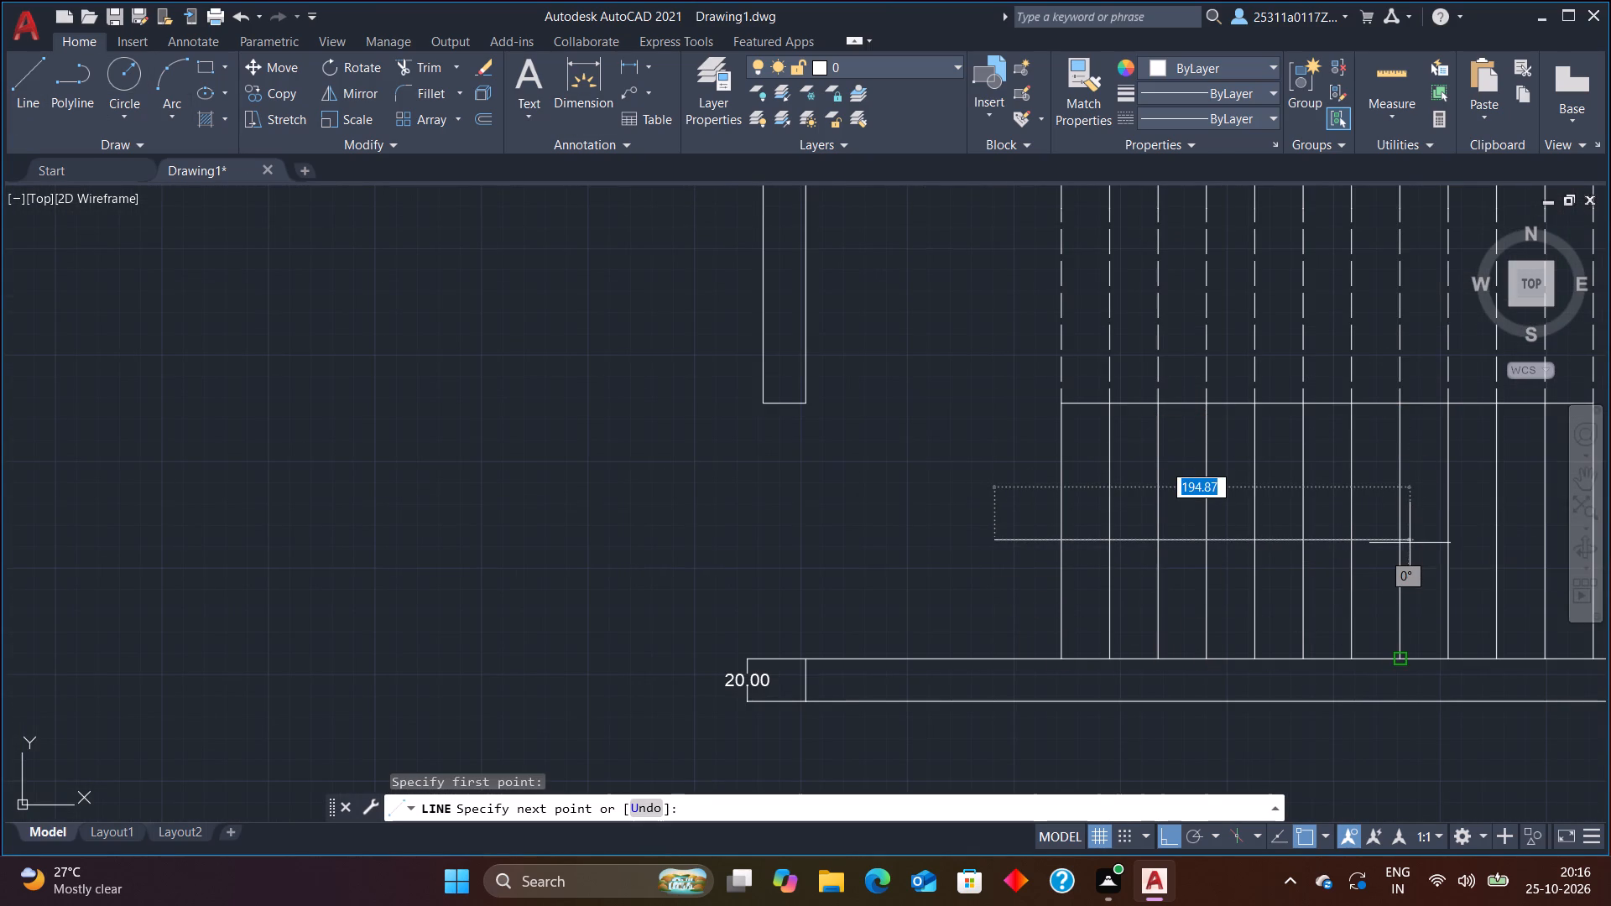
left_click(1315, 544)
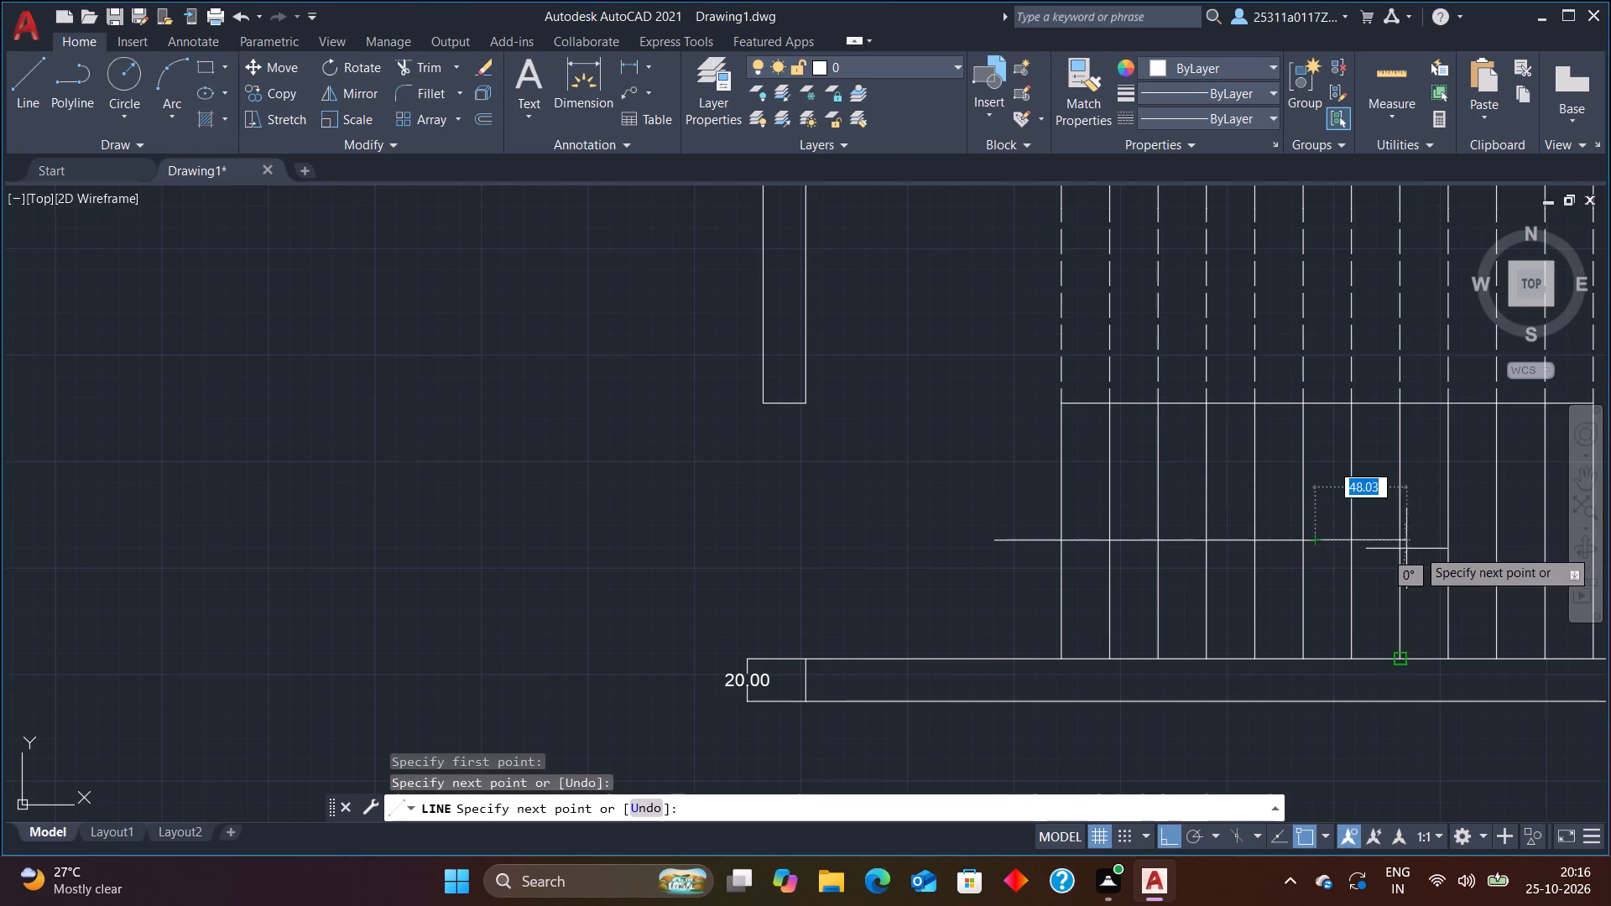
key("Escape")
Trim the horizontal line's short overhang past the sixth riser.
key("t")
key("r")
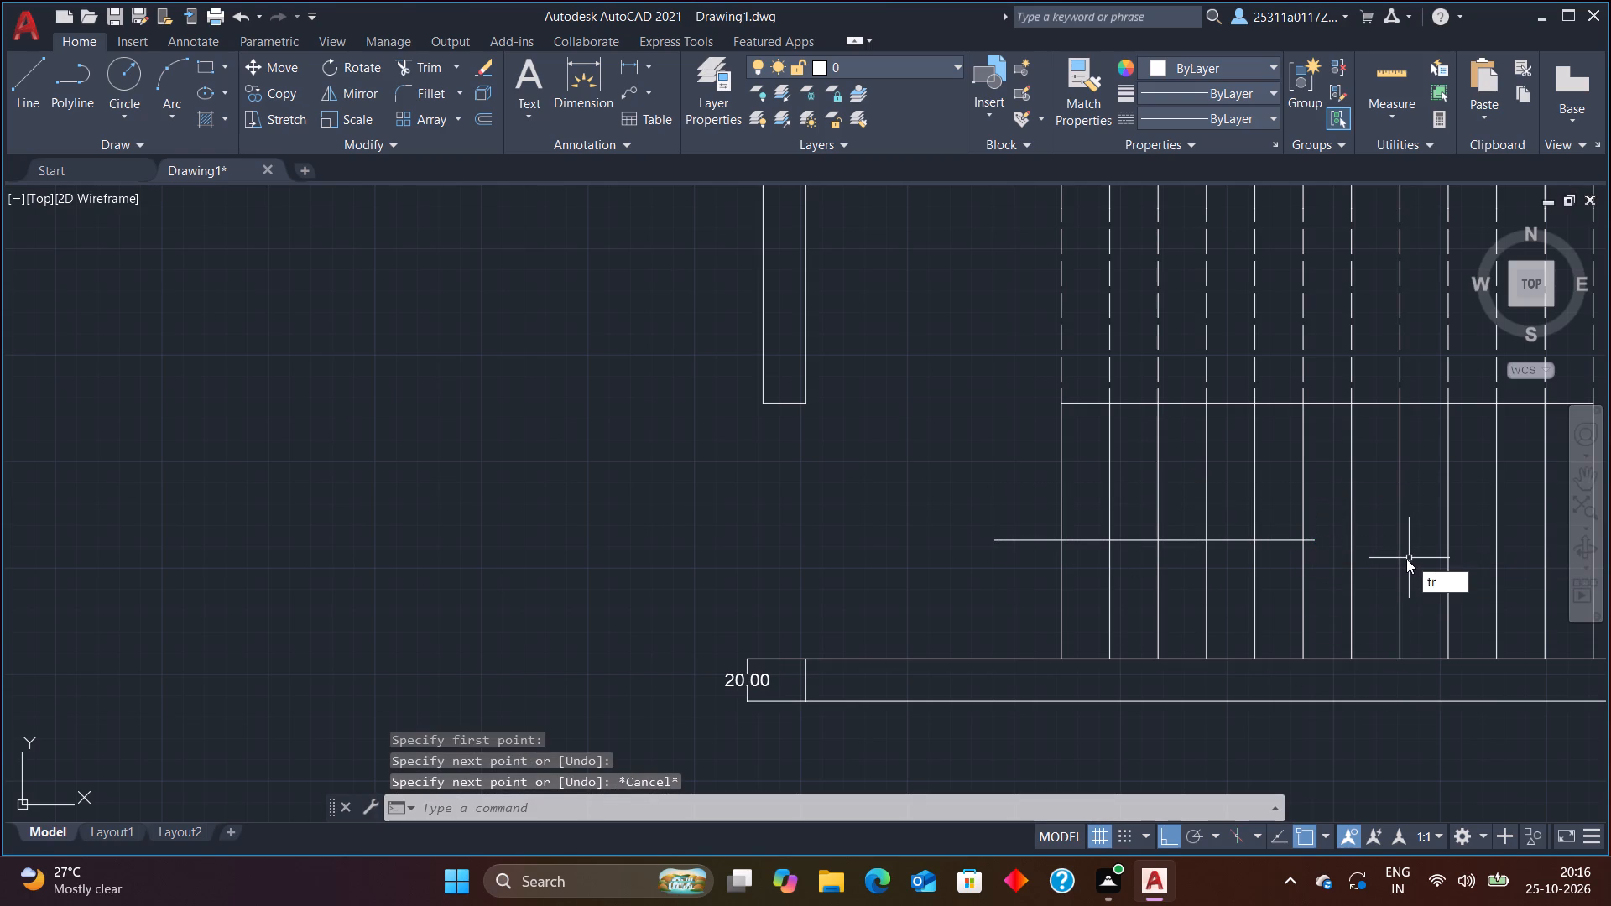
left_click(1447, 598)
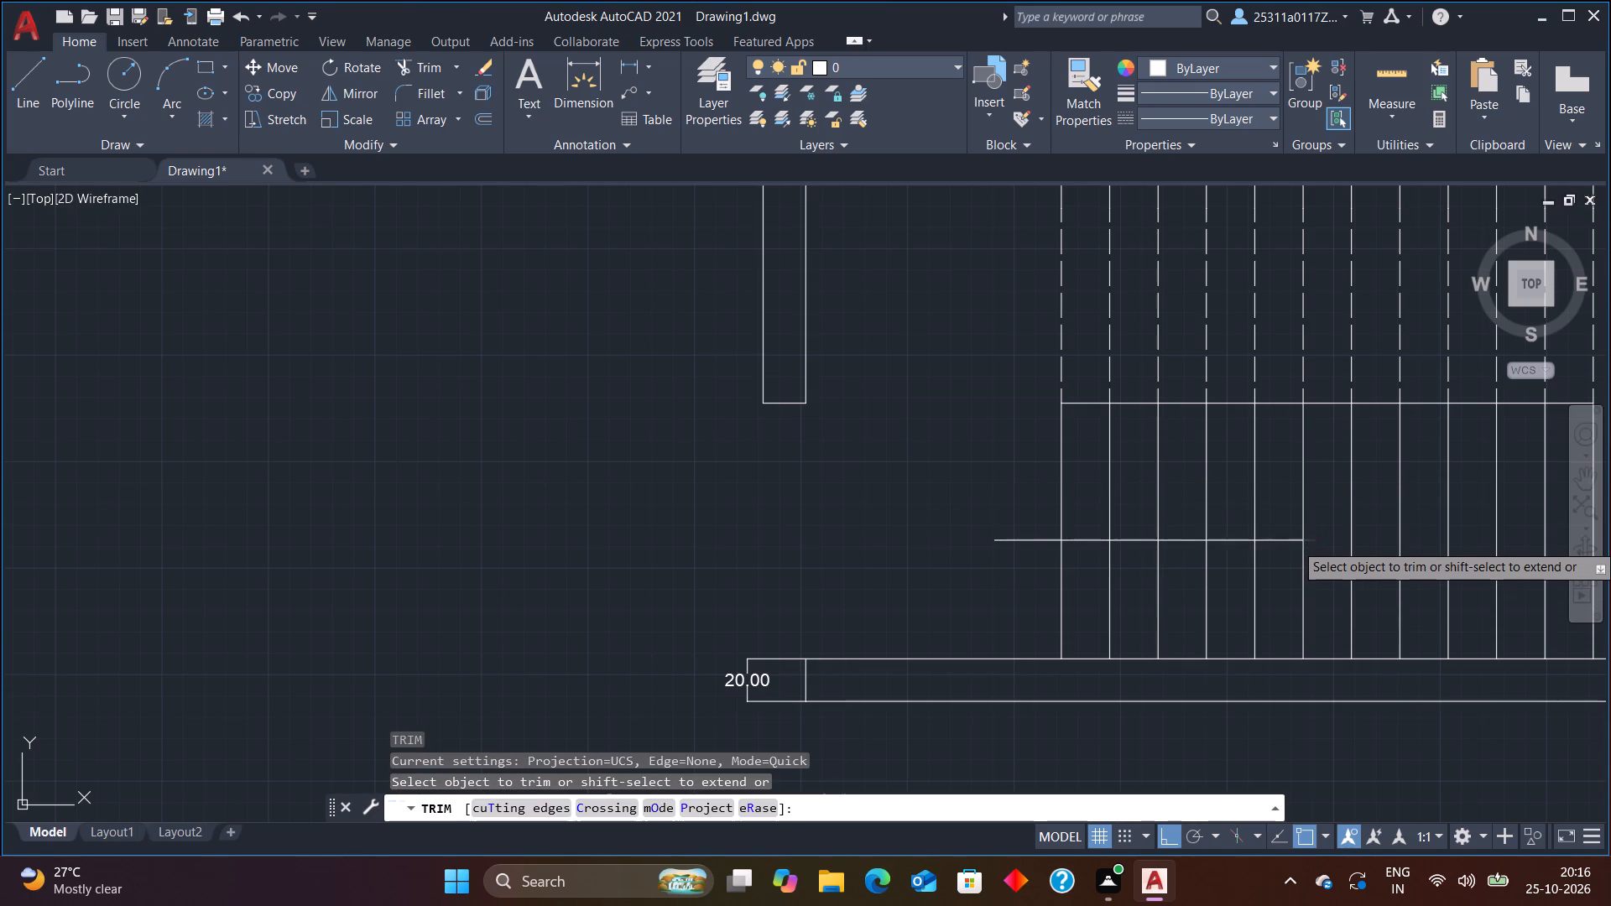
left_click(1313, 543)
key("Escape")
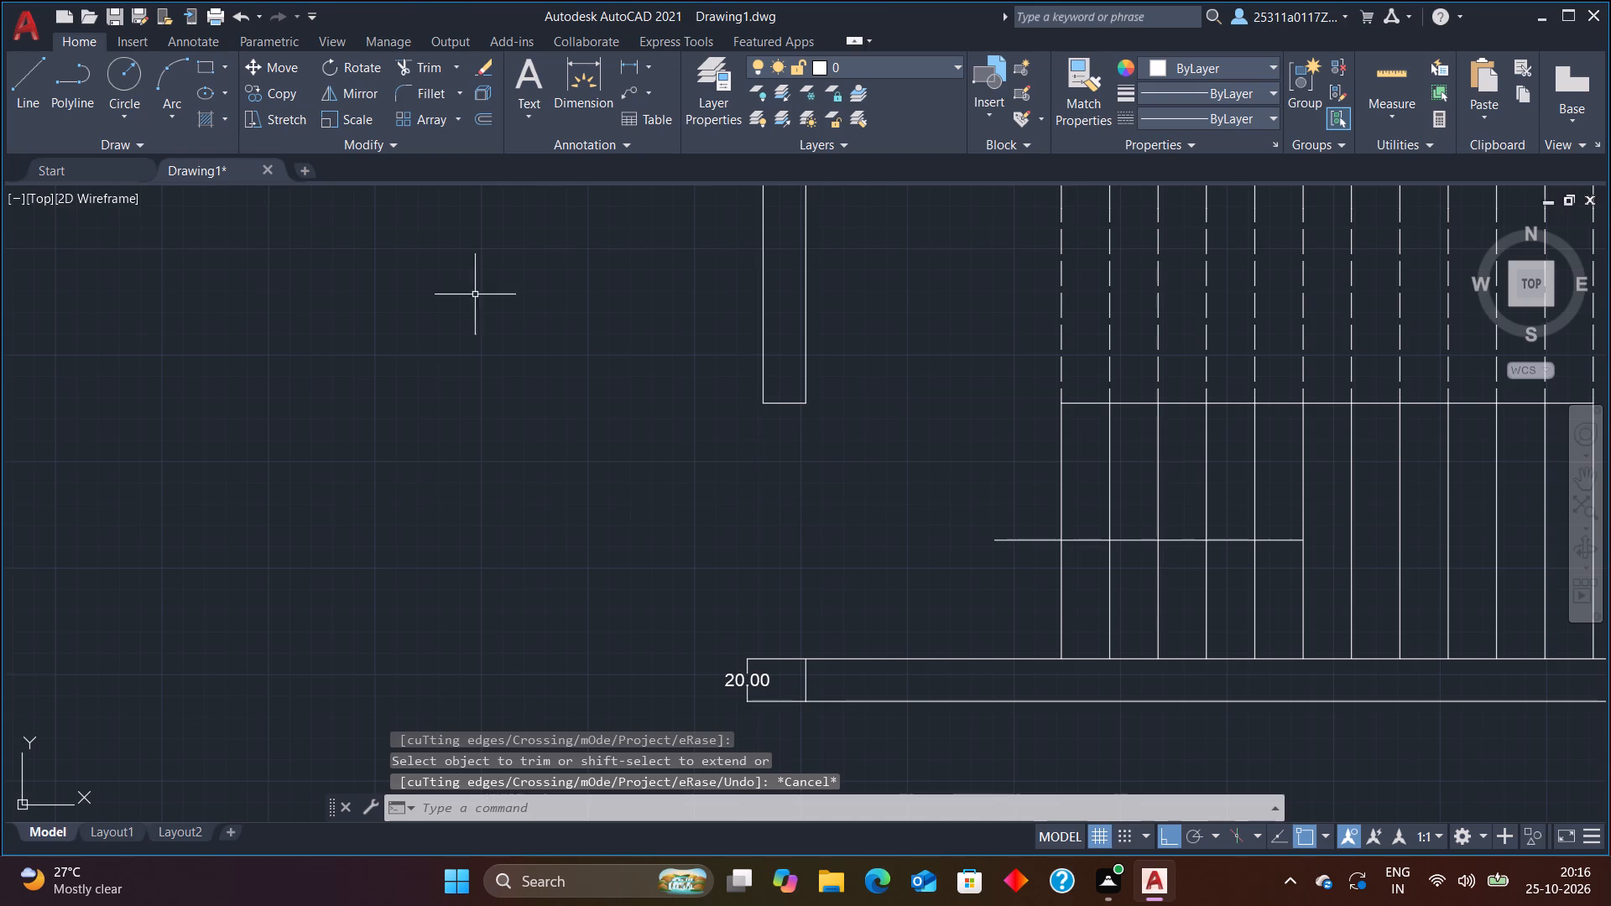
Add bold multiline text "up" with height 7 beside the horizontal line's outer end in the lower flight.
left_click(534, 83)
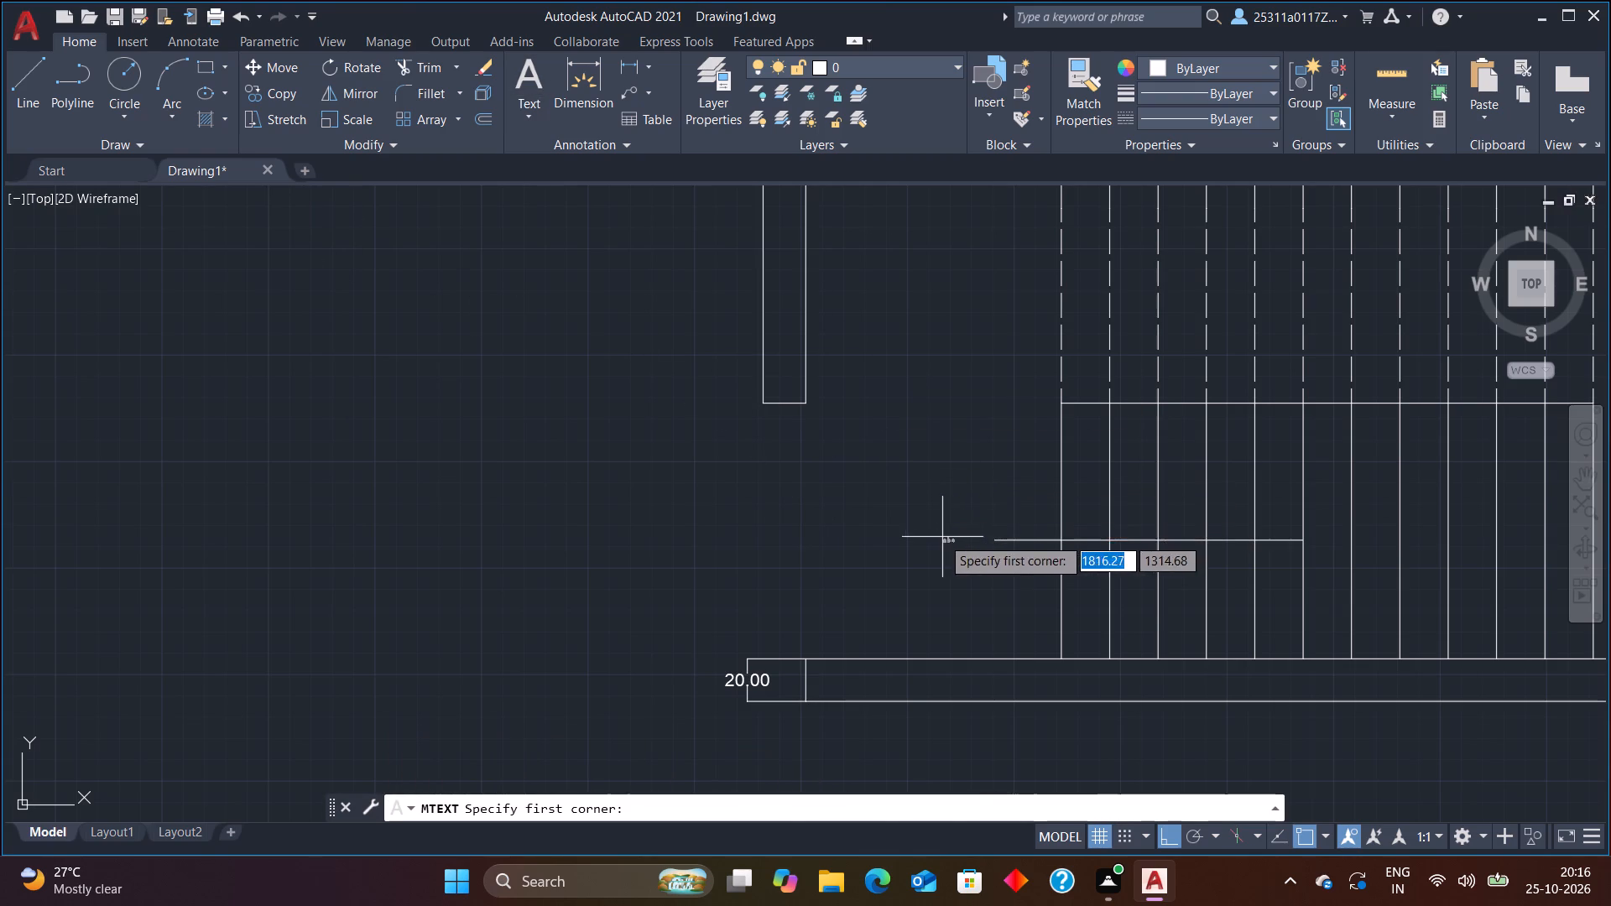
left_click(938, 536)
left_click(990, 585)
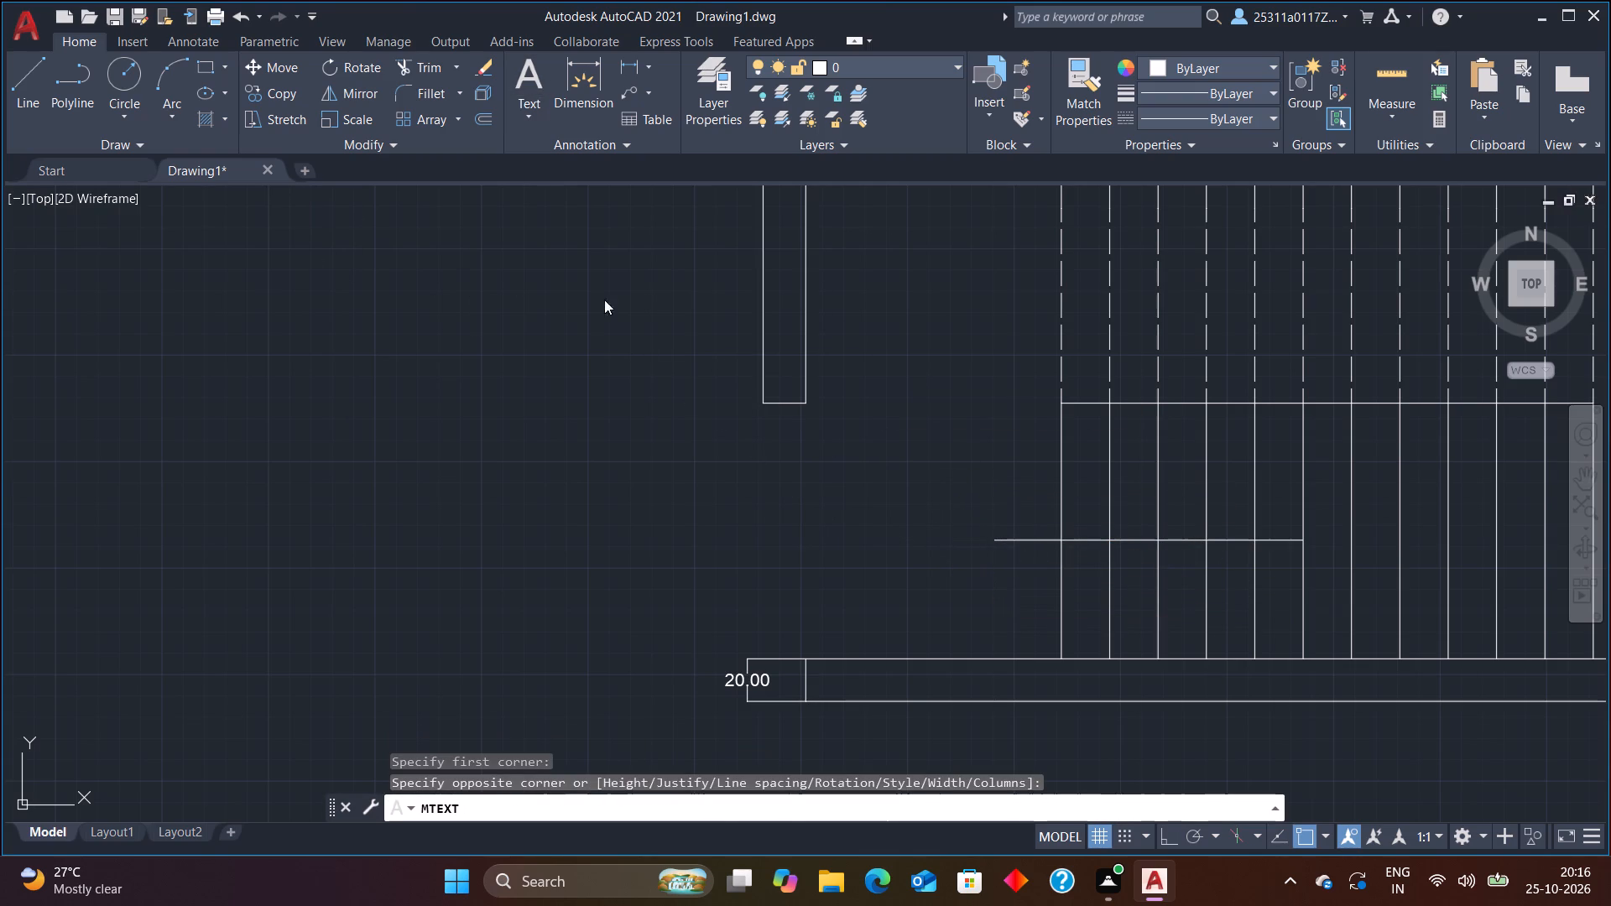
left_click(275, 91)
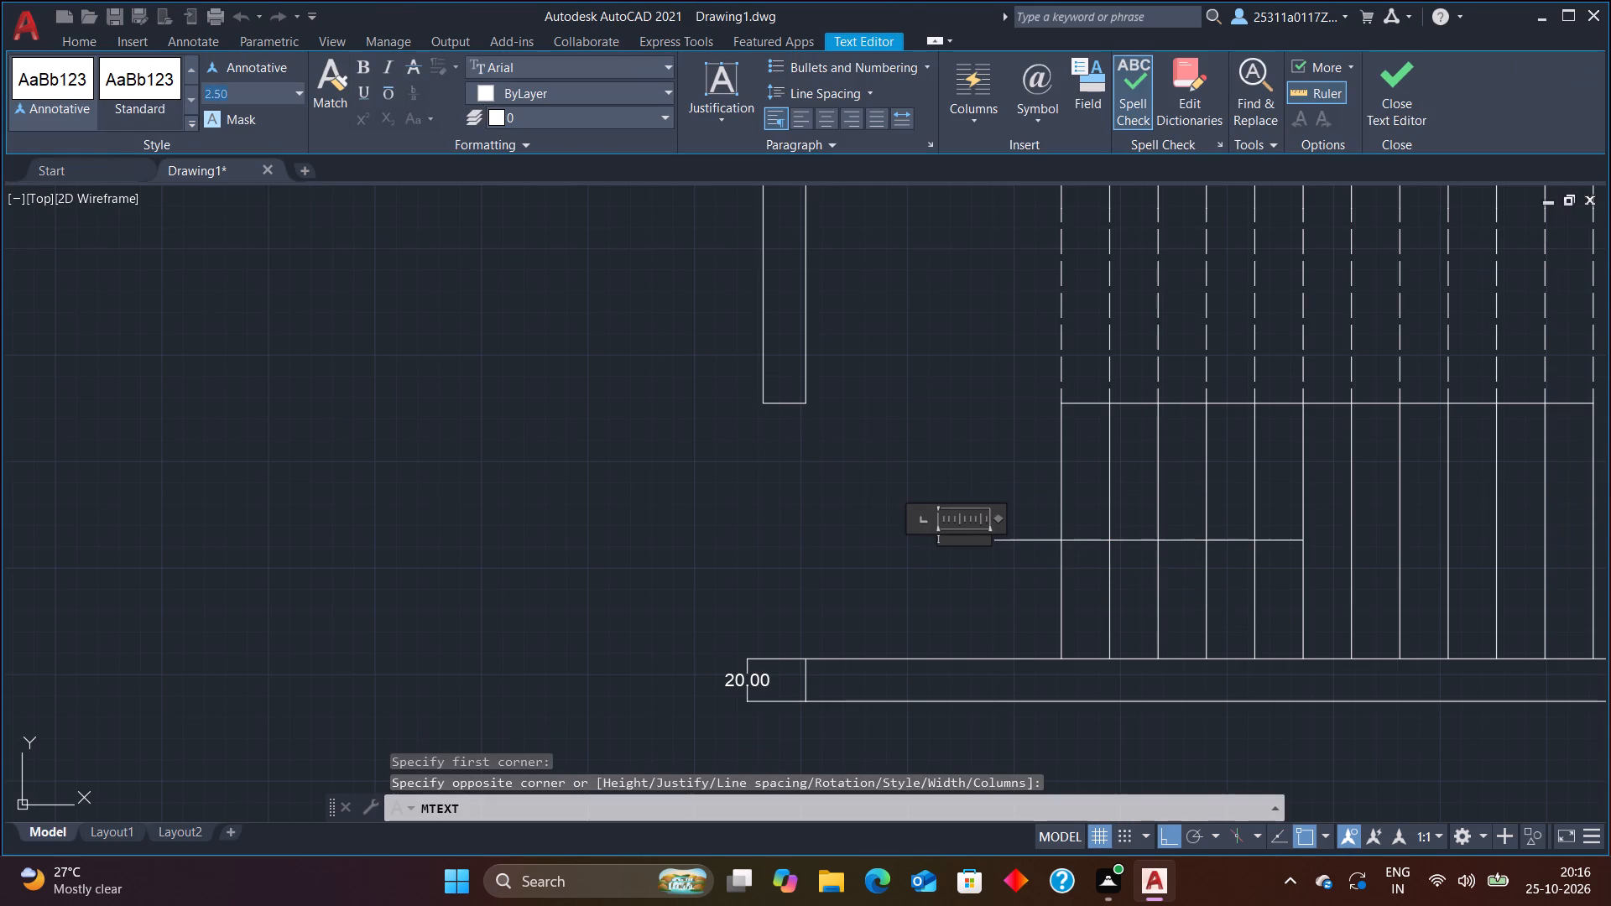
key("BackSpace")
key("7")
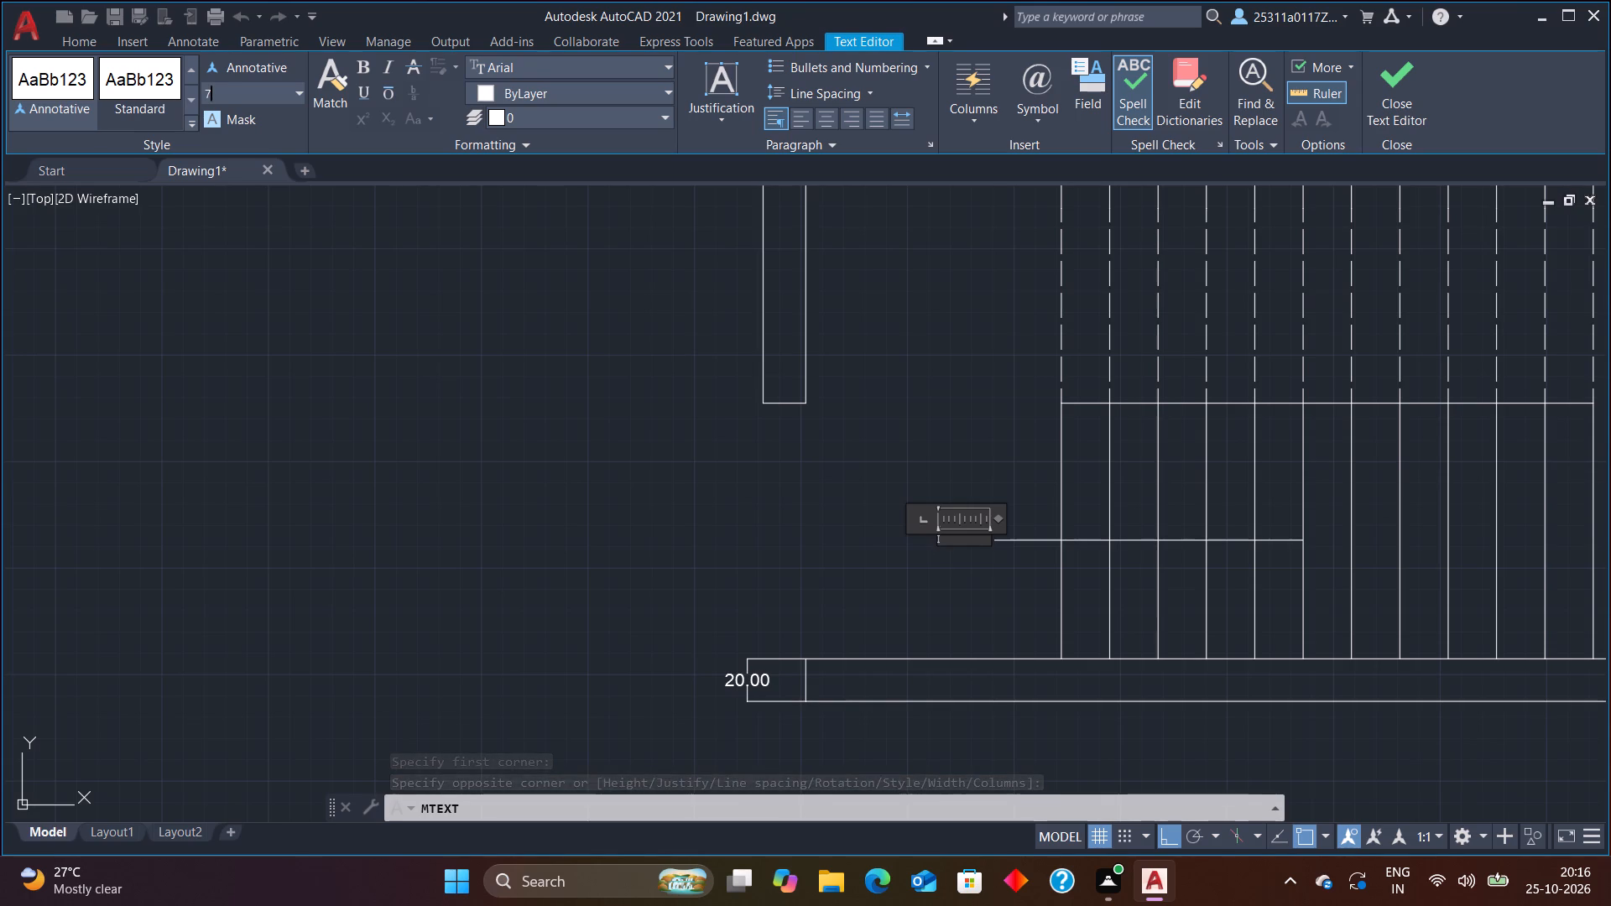
key("Return")
left_click(359, 61)
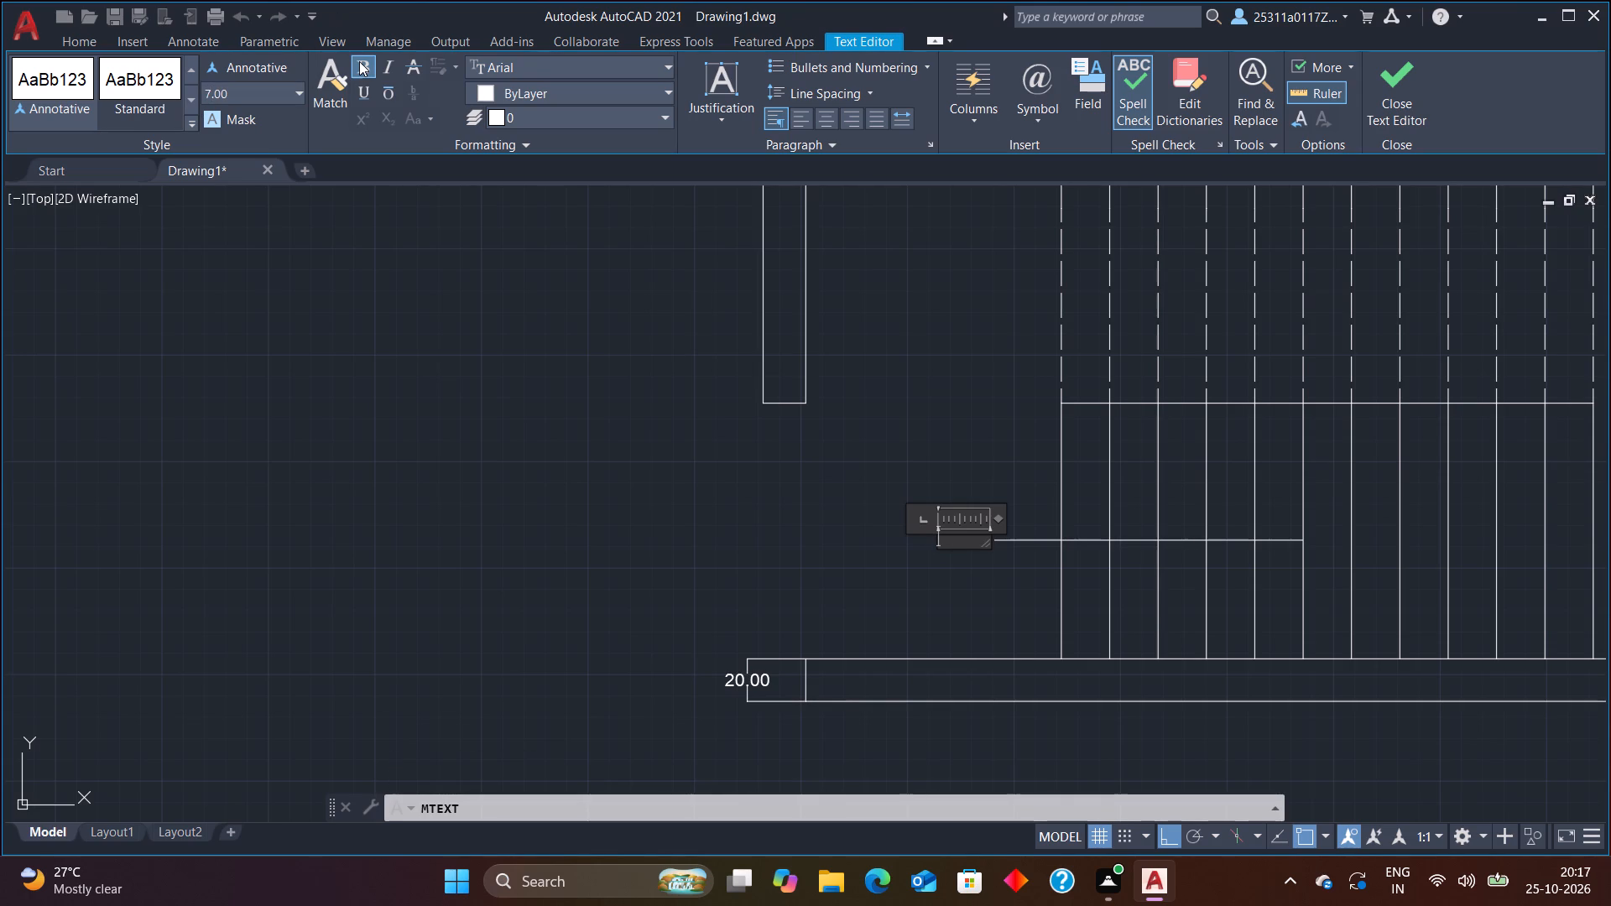
type("up")
key("Return")
left_click(362, 65)
type("hh")
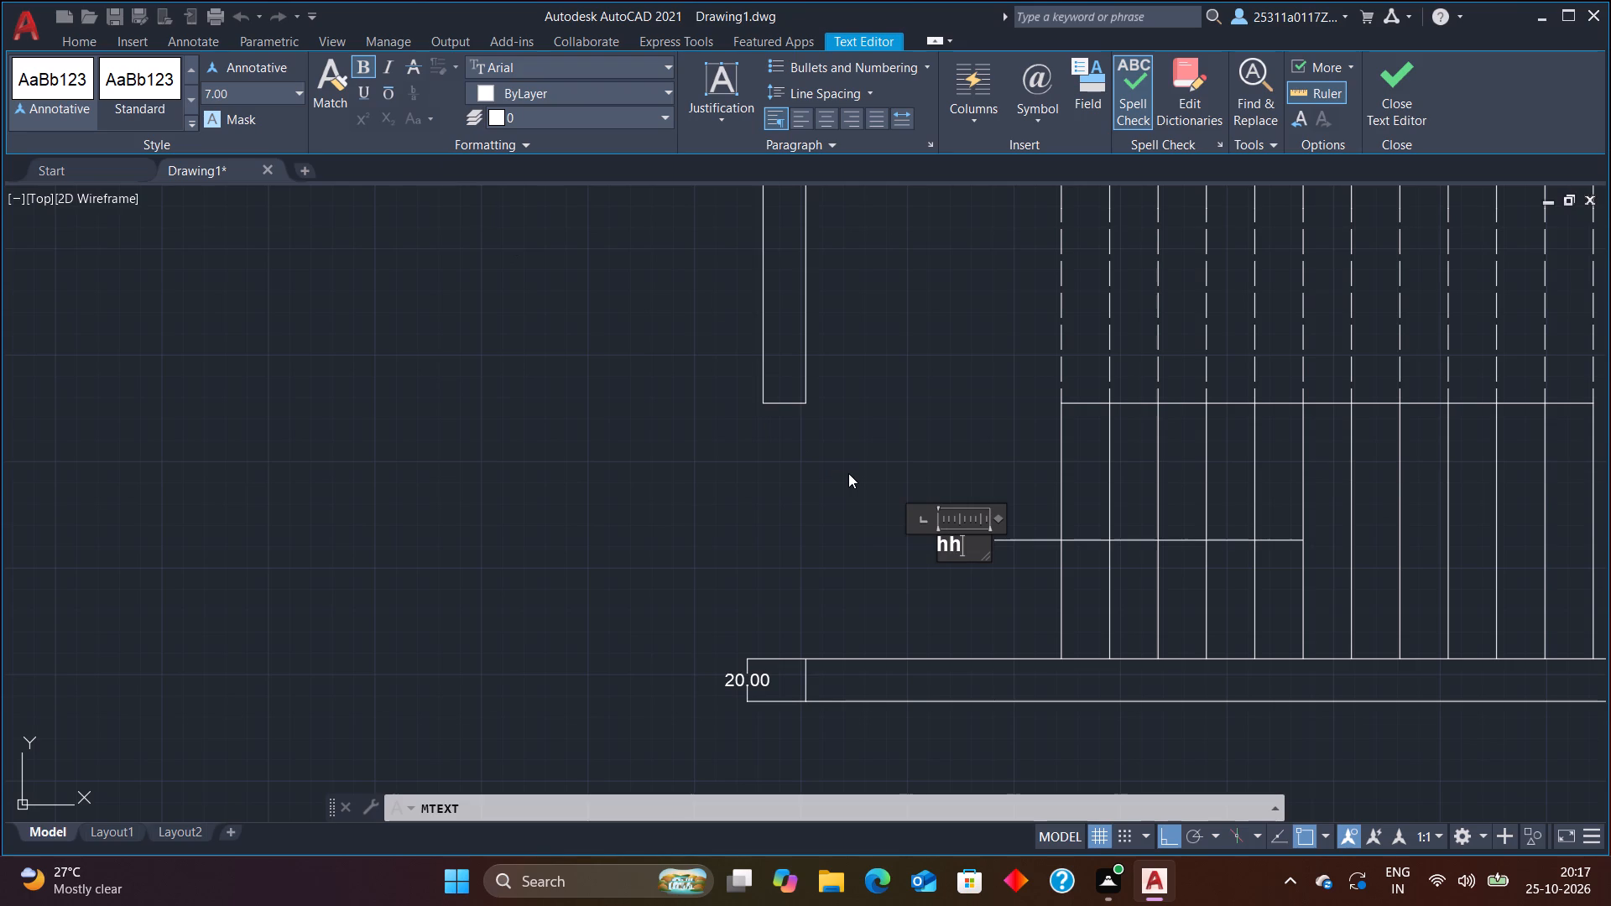
key("BackSpace")
key("BackSpace")
key("u")
key("p")
key("Return")
left_click(957, 453)
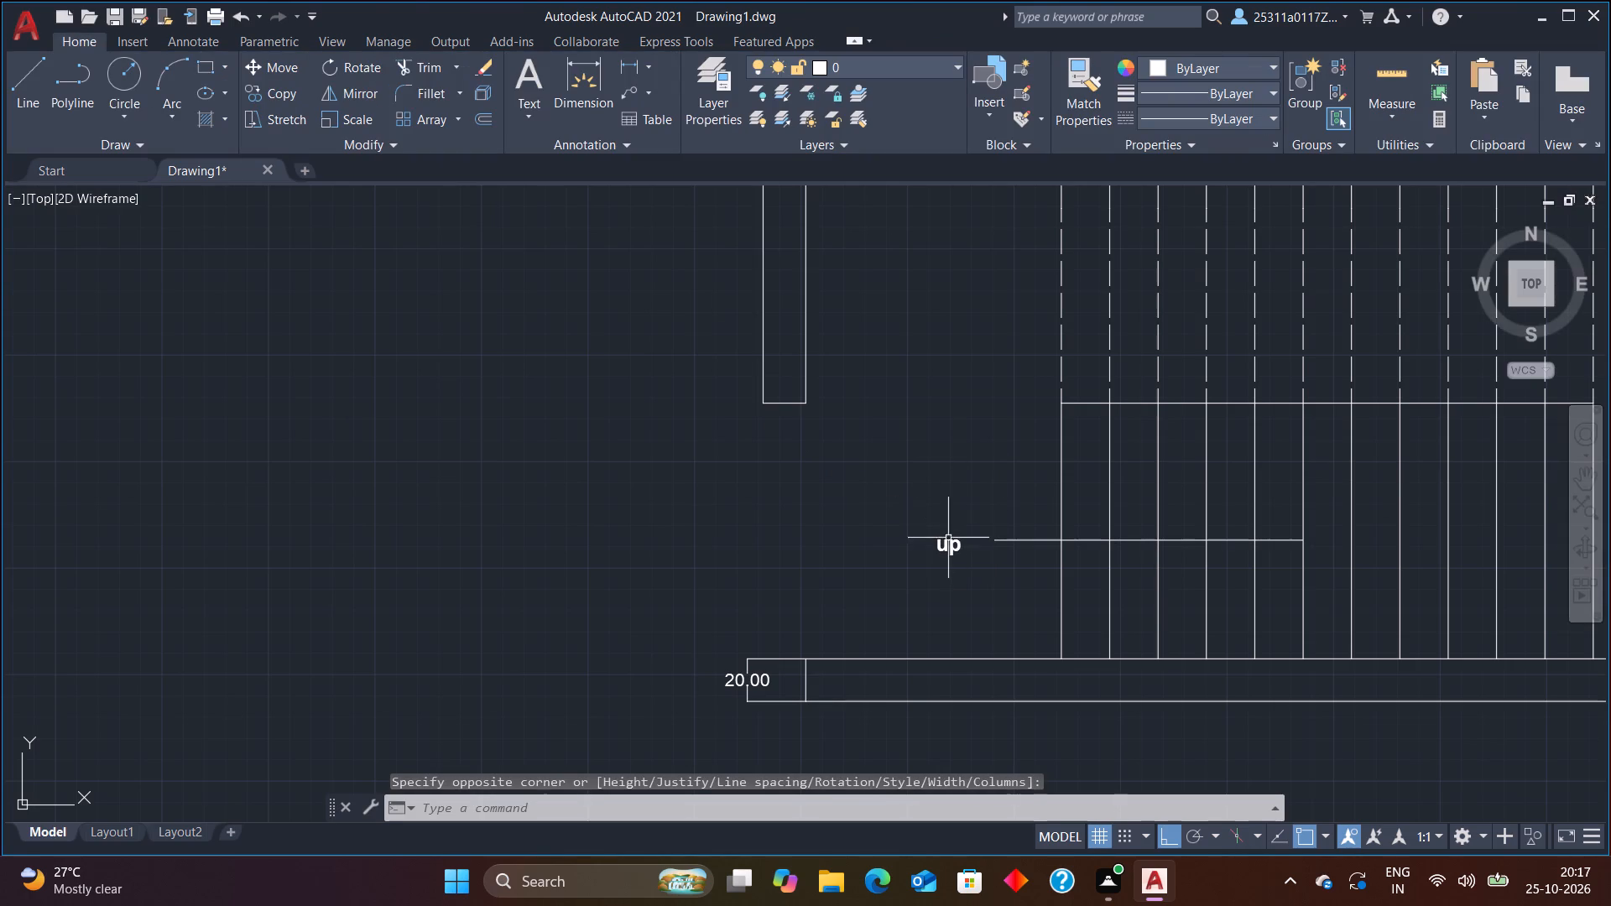
Move the "up" text closer to the horizontal line's outer end, level with the line.
left_click_drag(950, 544, 989, 538)
left_click_drag(946, 549, 962, 544)
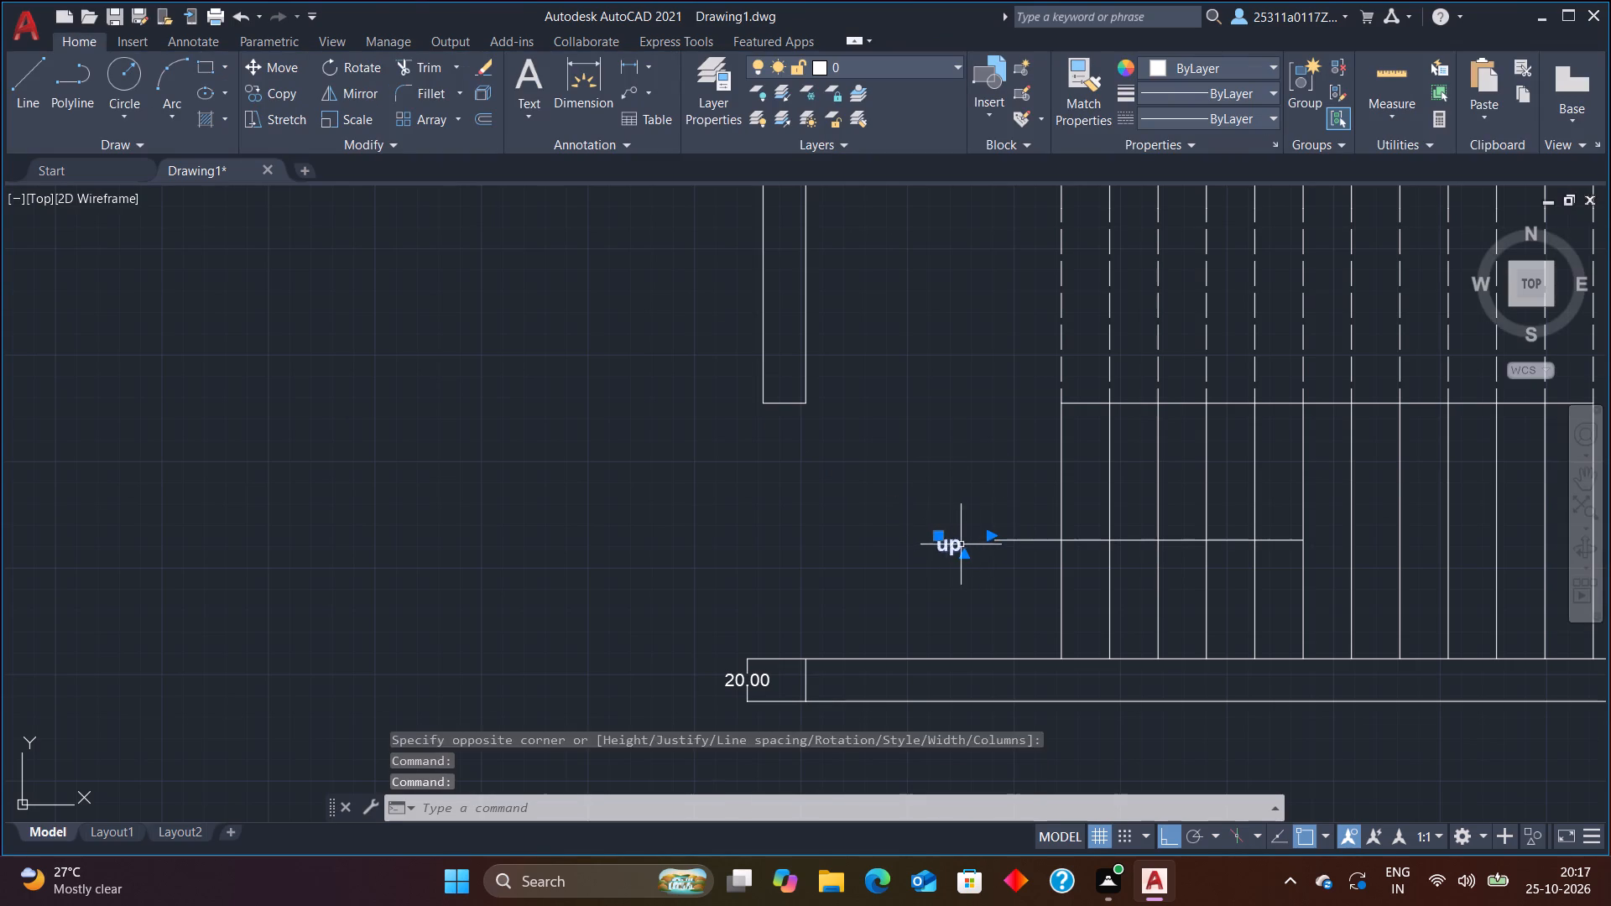
left_click_drag(962, 544, 971, 544)
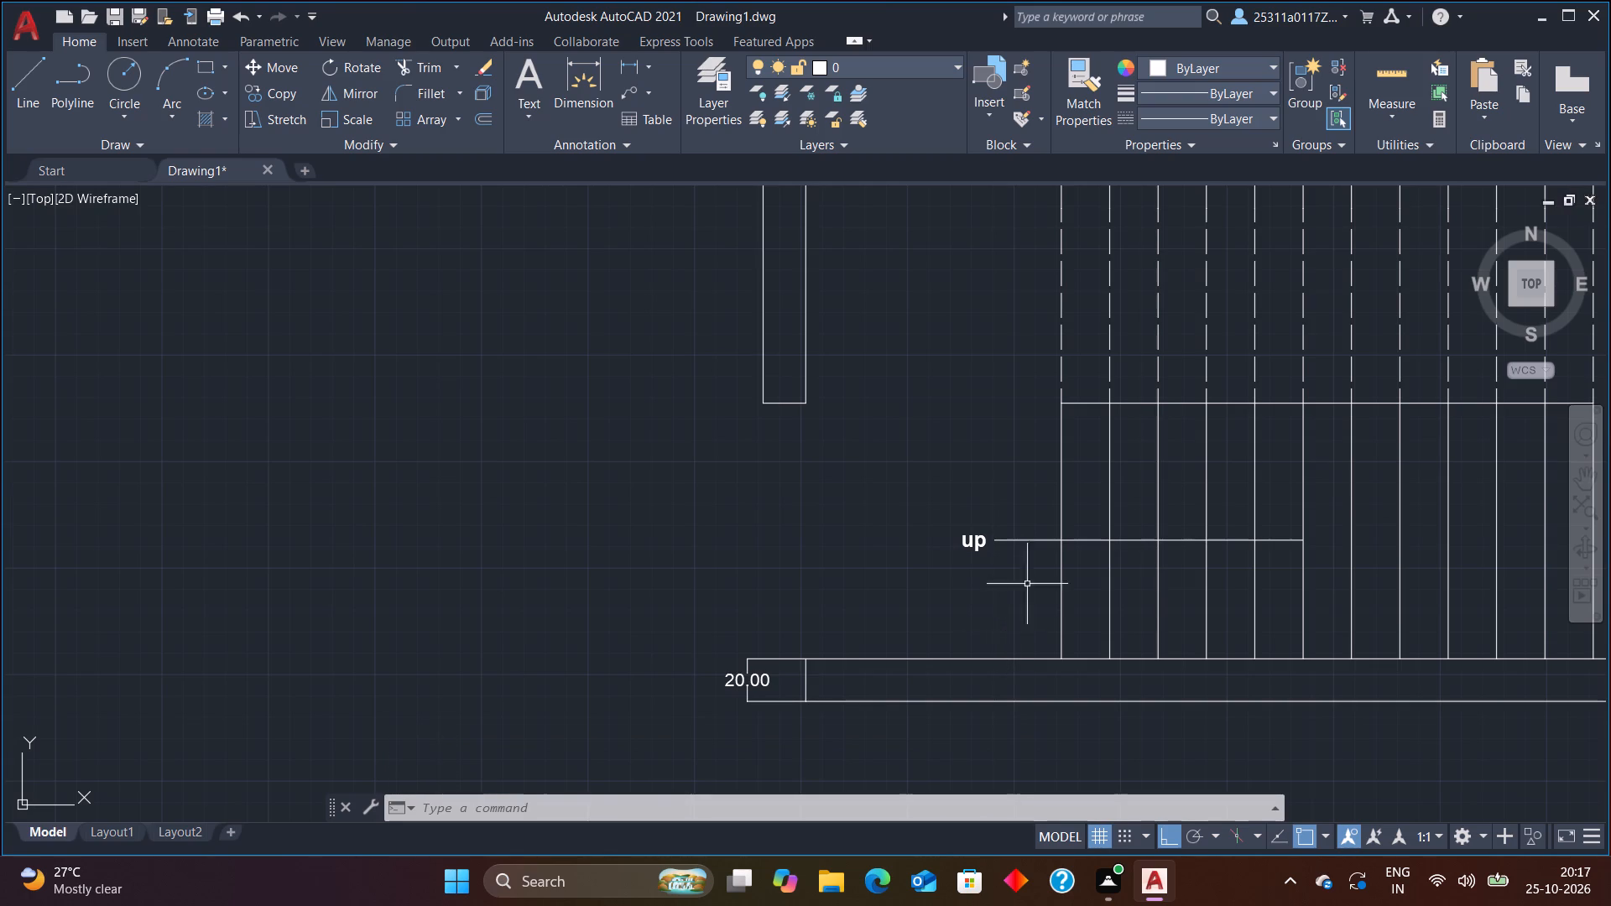
Add a vertical linear dimension for the lowest riser in the staircase section, placed just in front of the step.
scroll(1126, 451, "down", 3)
scroll(1155, 310, "up", 3)
scroll(1070, 359, "up", 1)
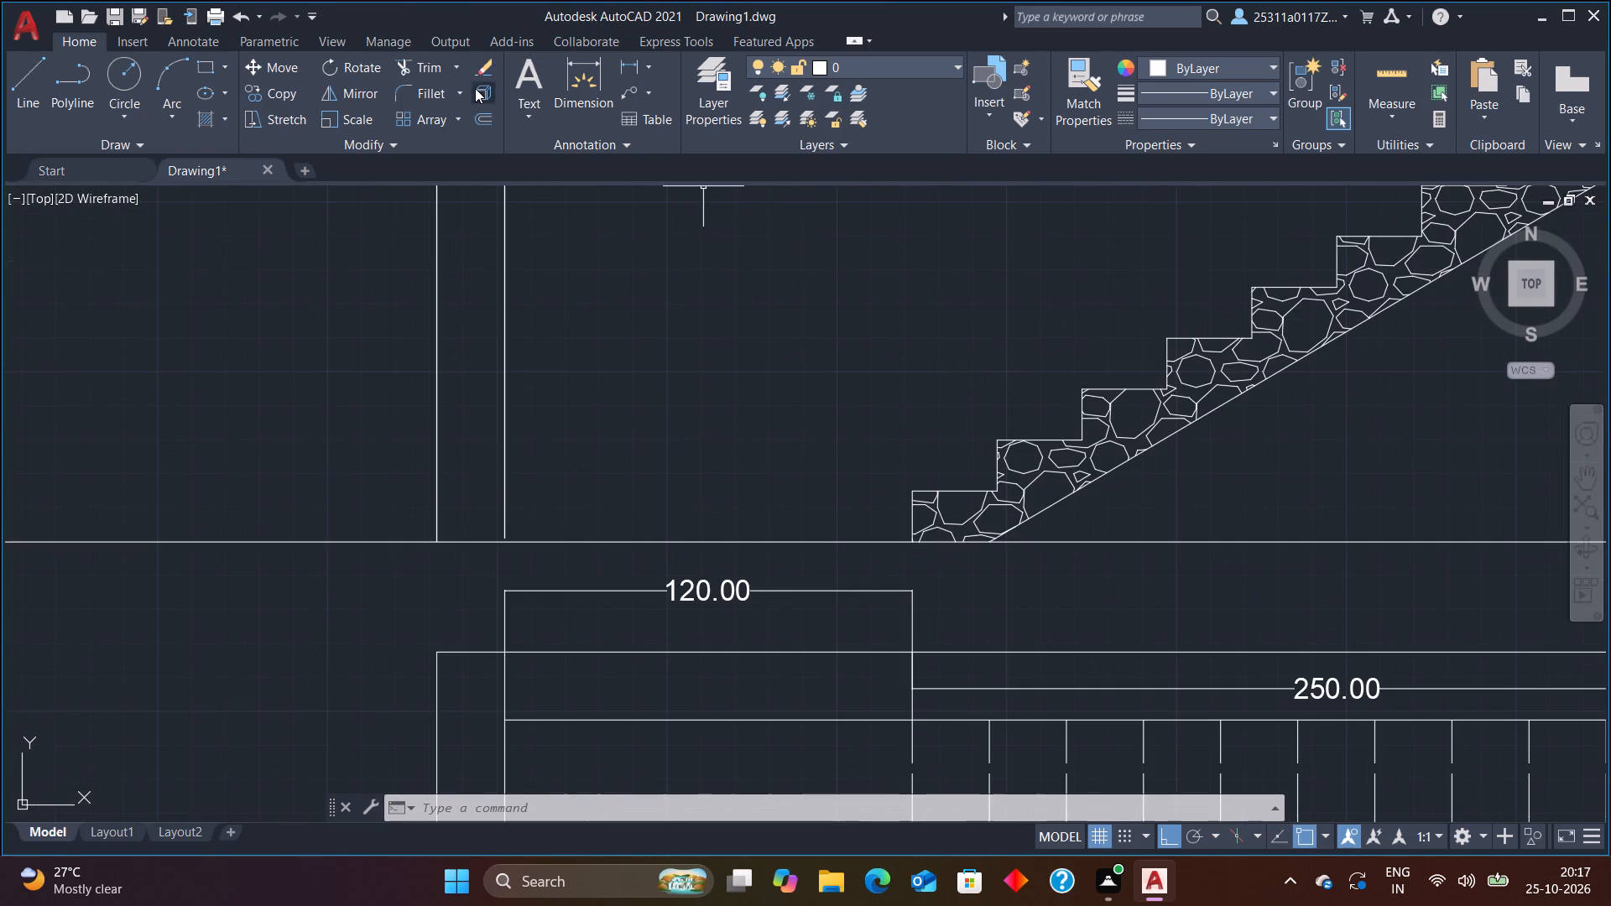
left_click(627, 69)
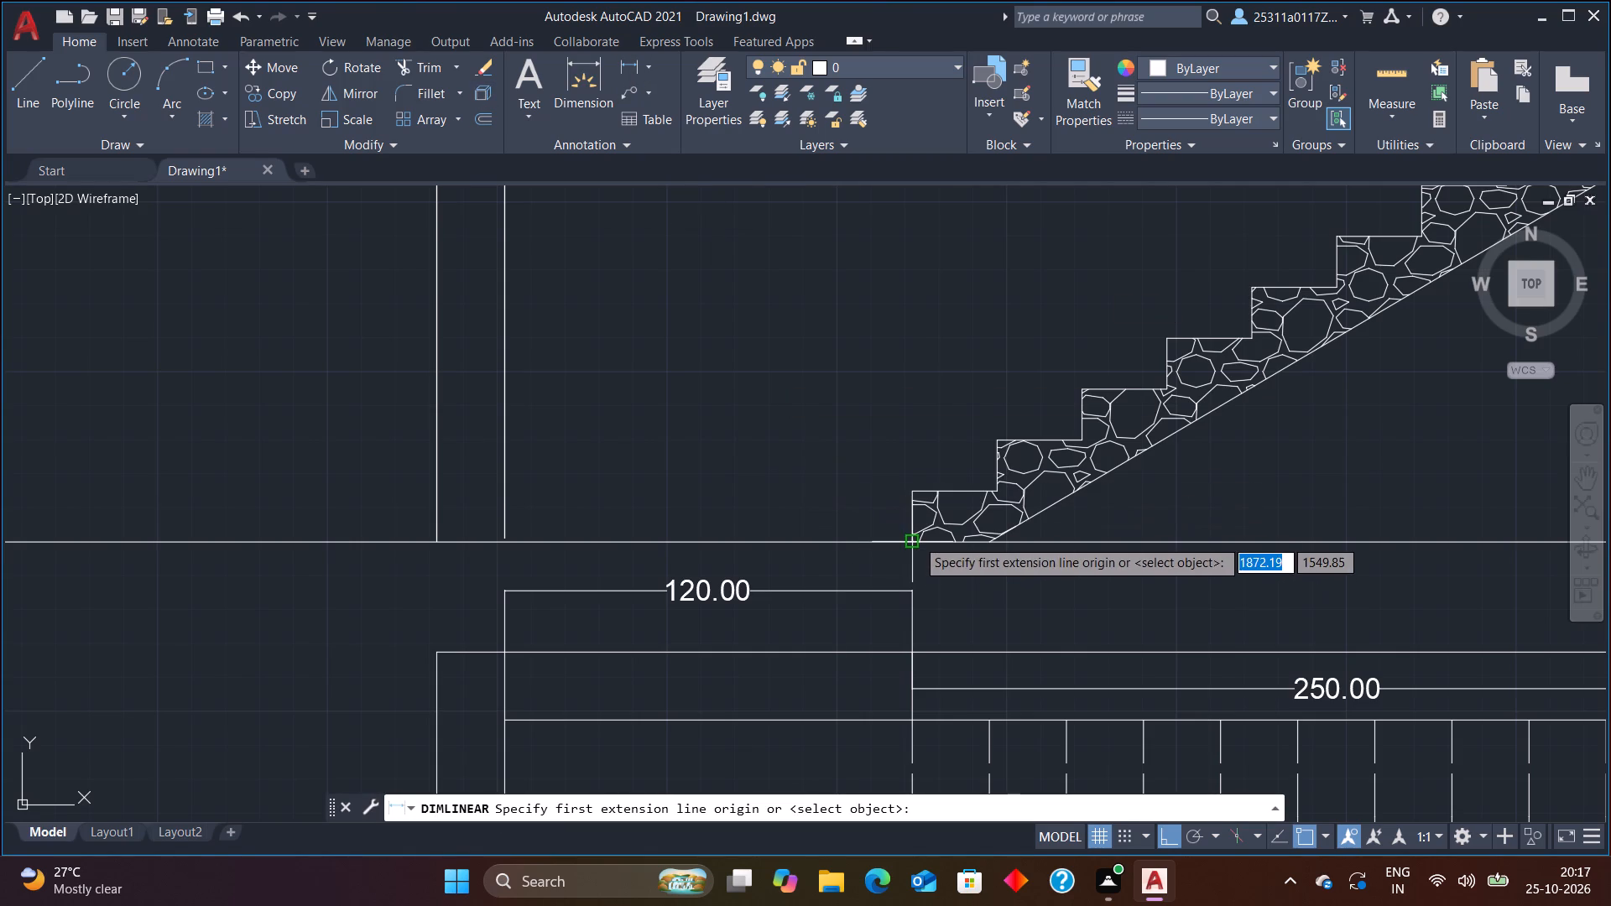
left_click(916, 539)
left_click(909, 494)
left_click(879, 483)
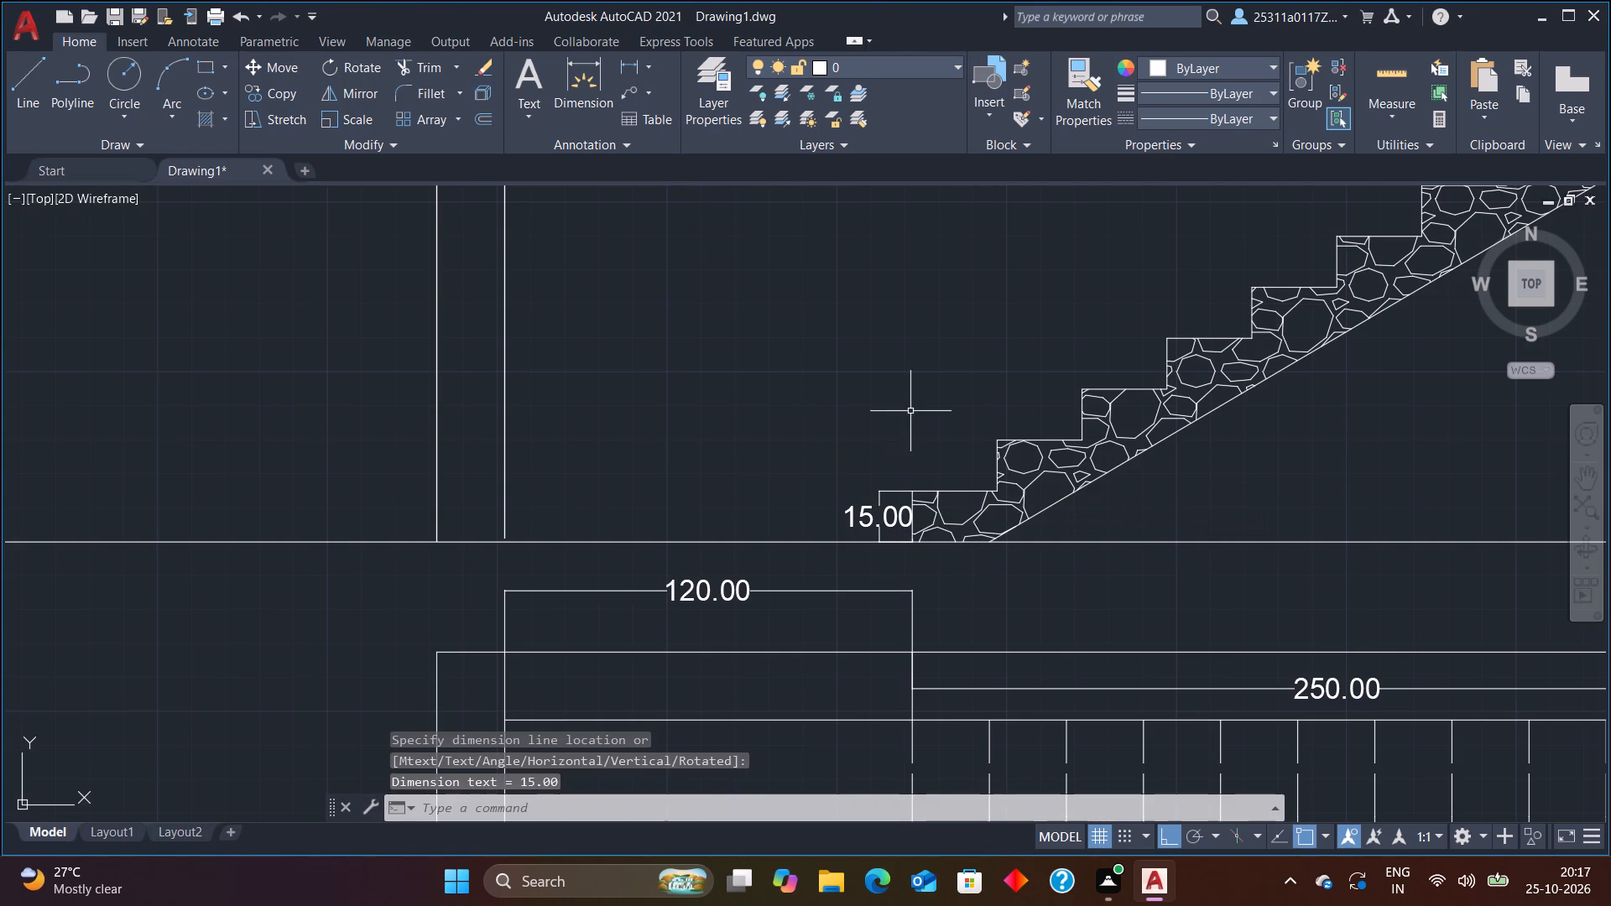
left_click(747, 805)
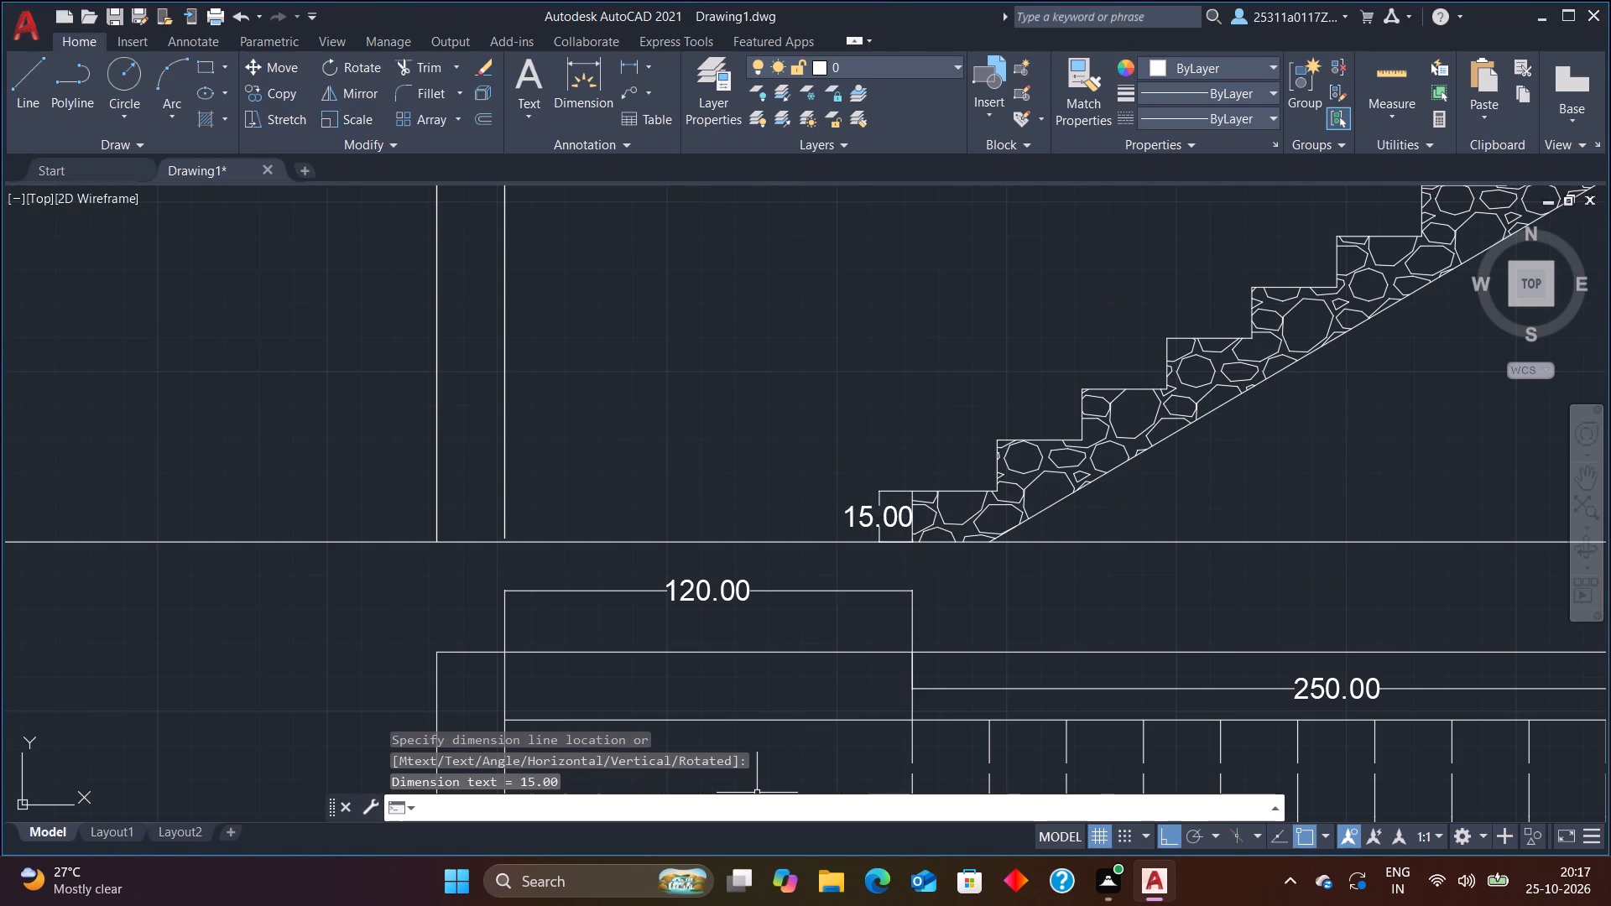
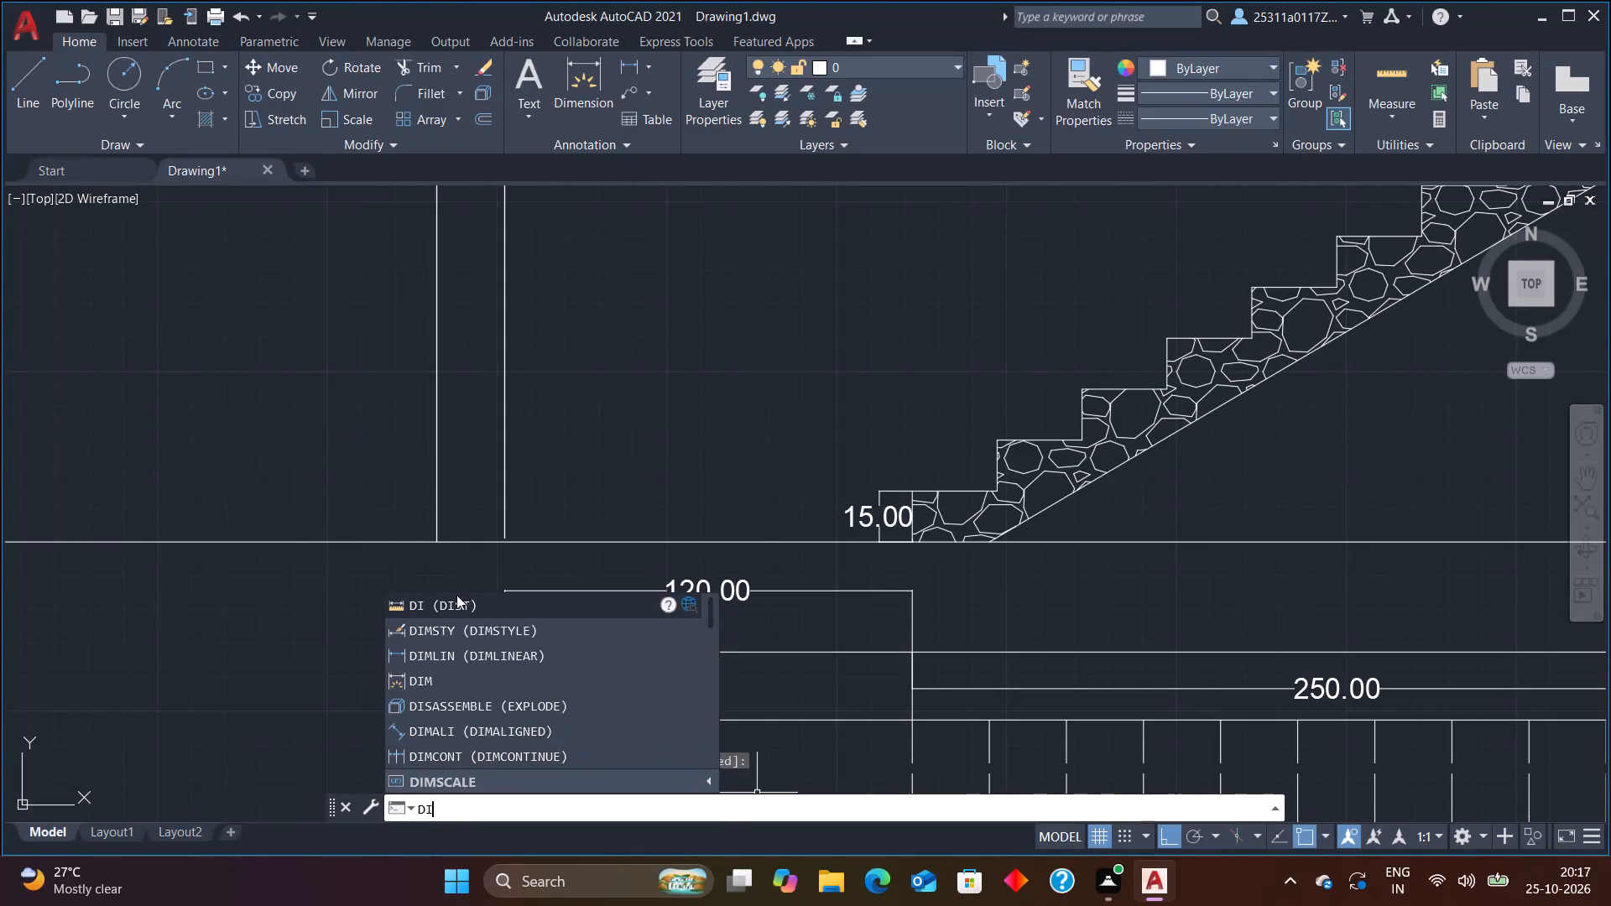
Set the Standard dimension style's linear precision to 0 and make the style current.
left_click(471, 625)
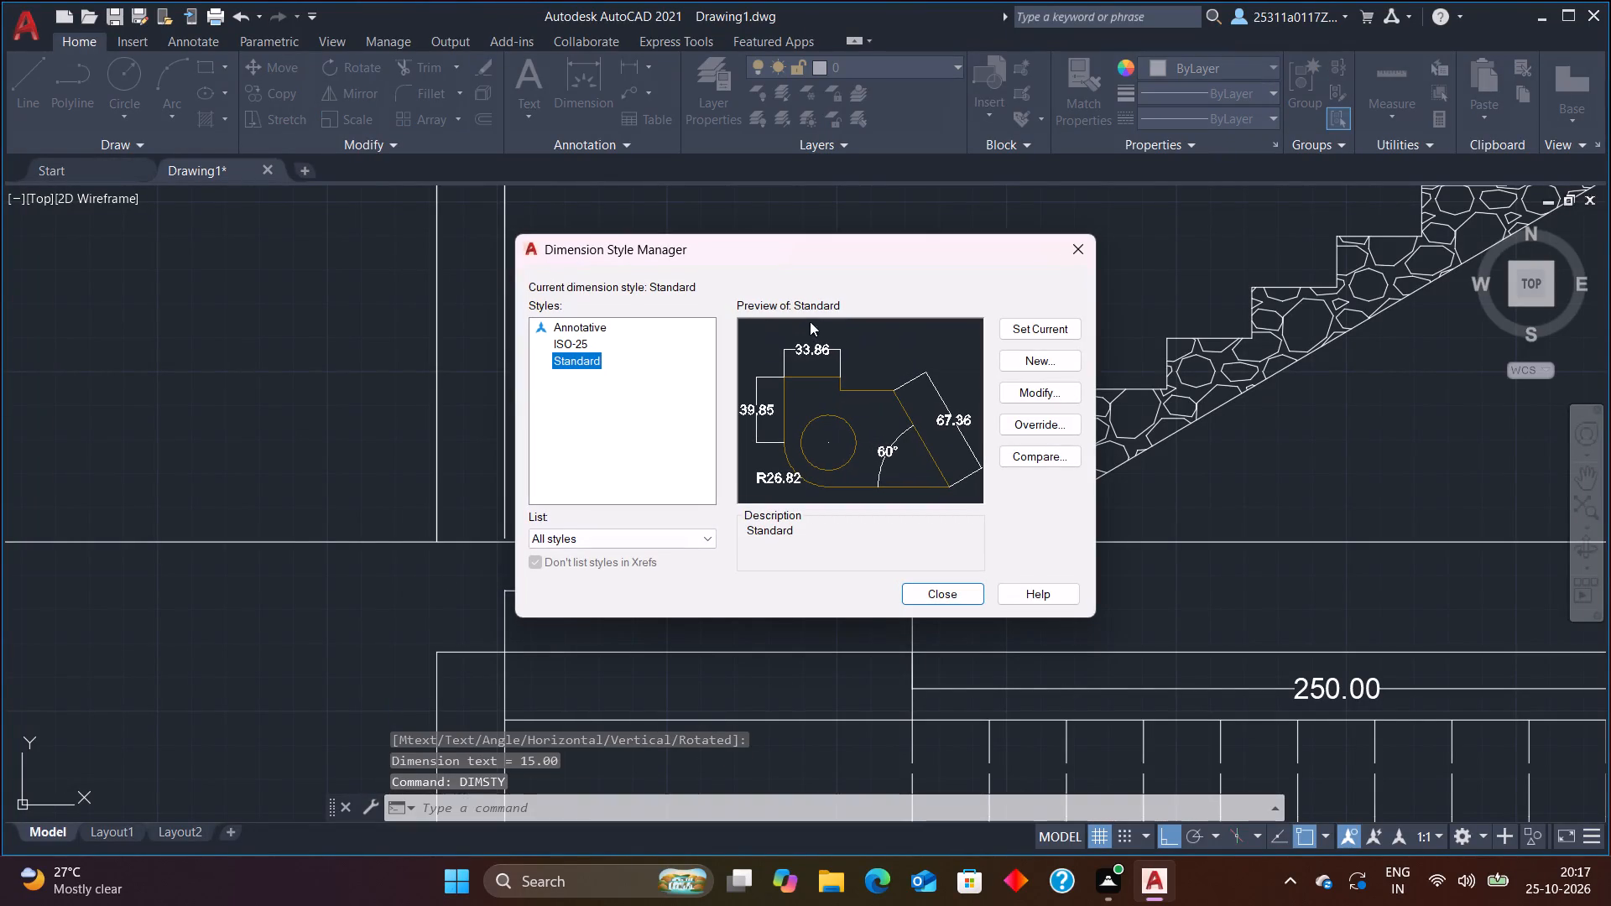
left_click(1055, 393)
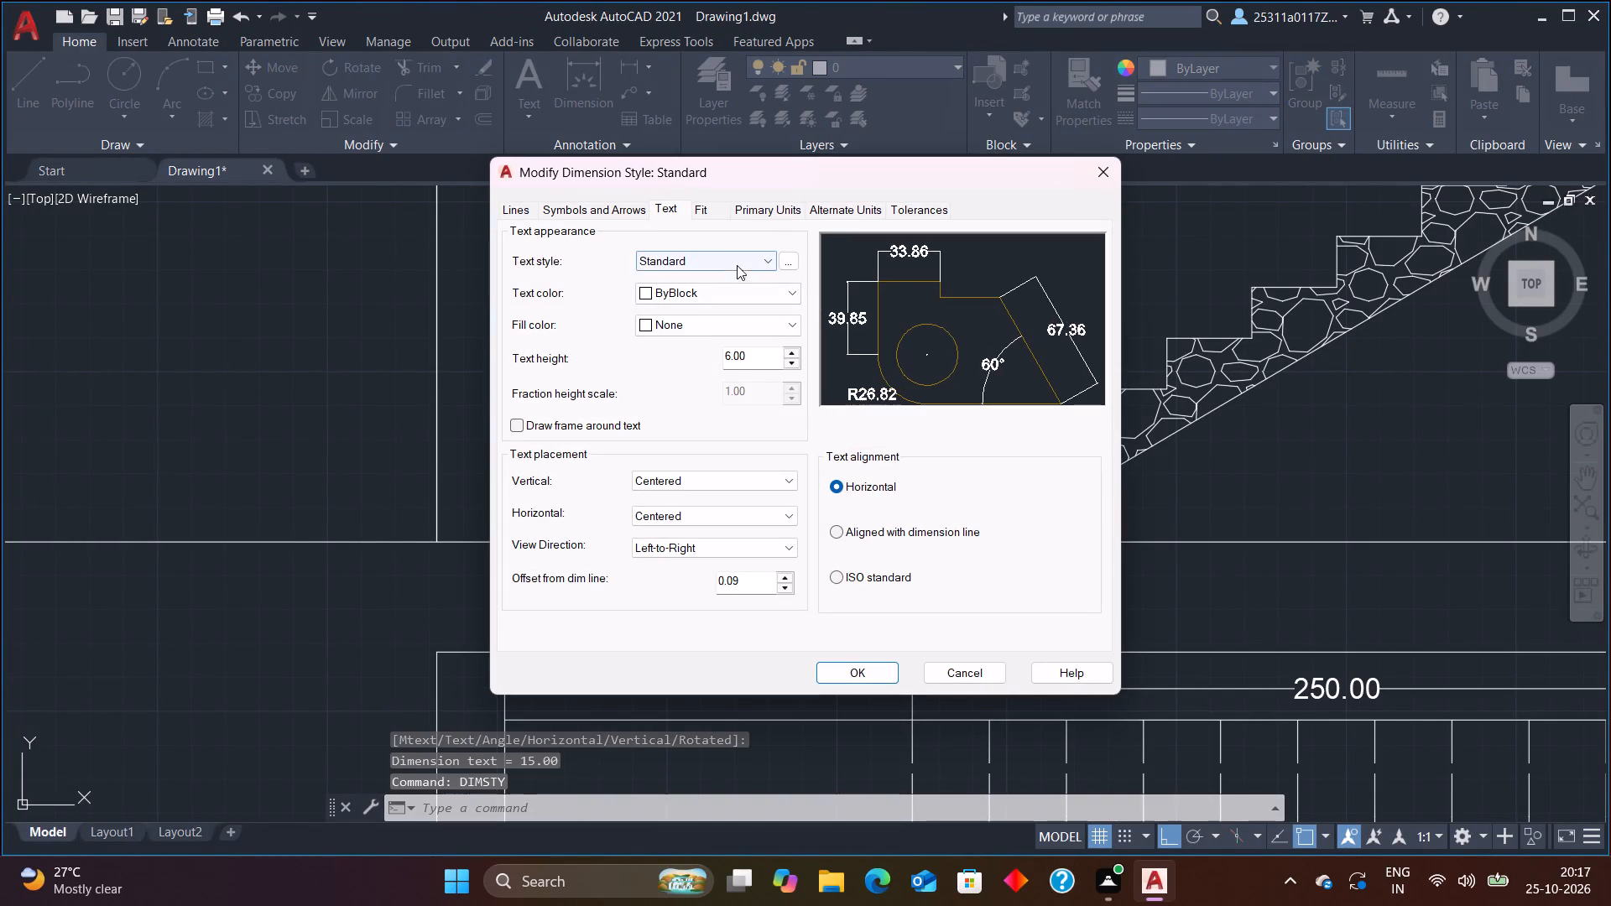
left_click(703, 210)
left_click(665, 206)
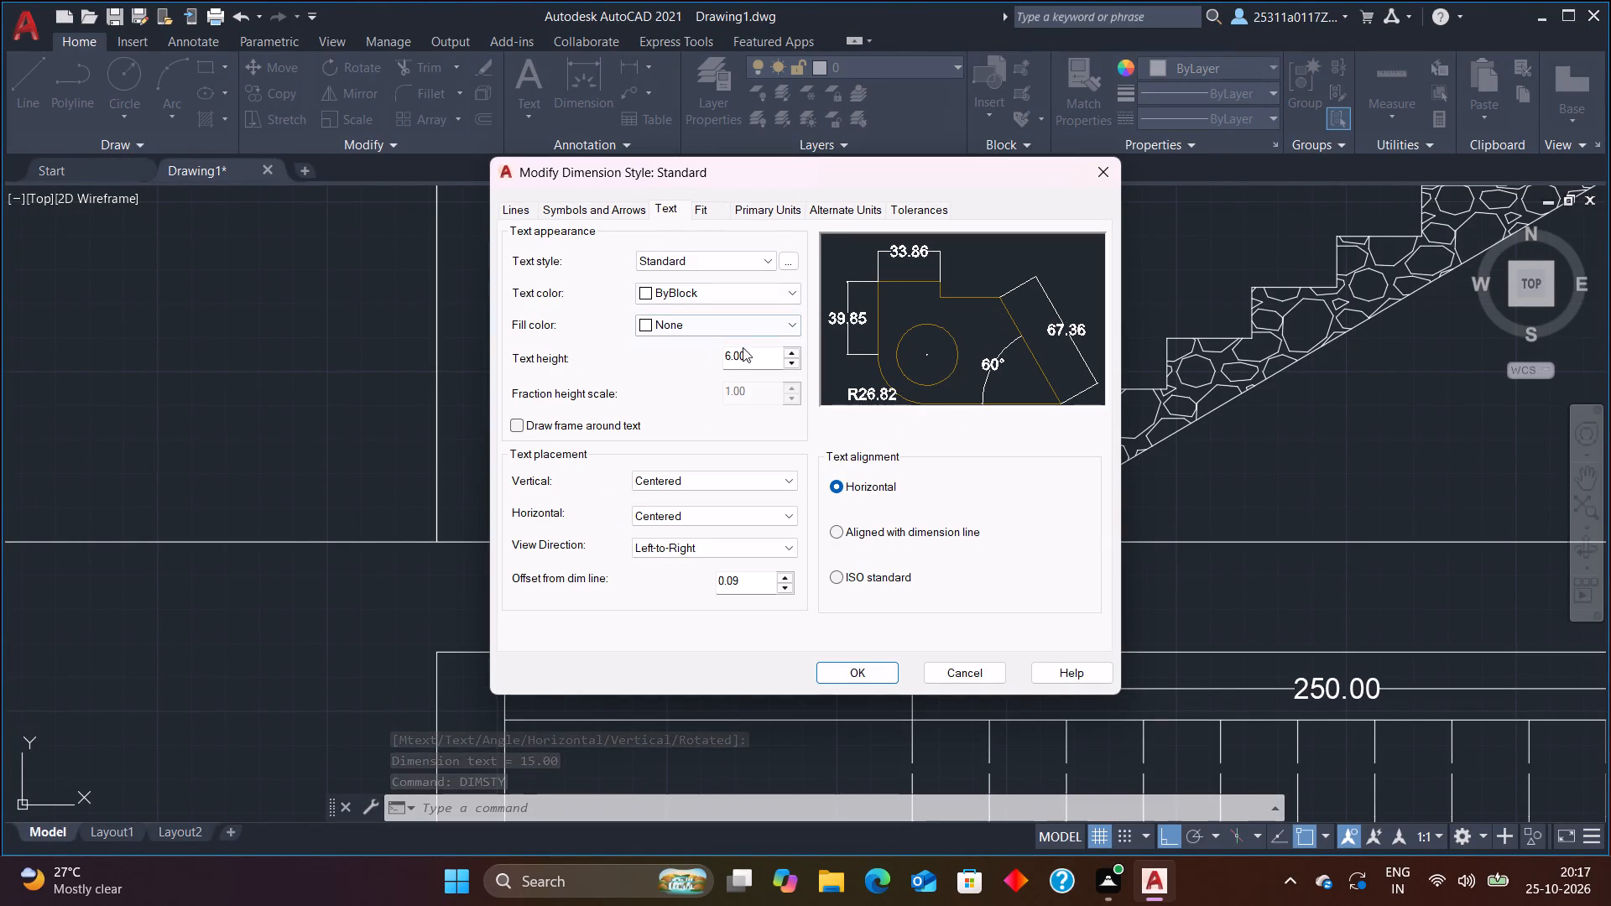
left_click(783, 210)
left_click(781, 276)
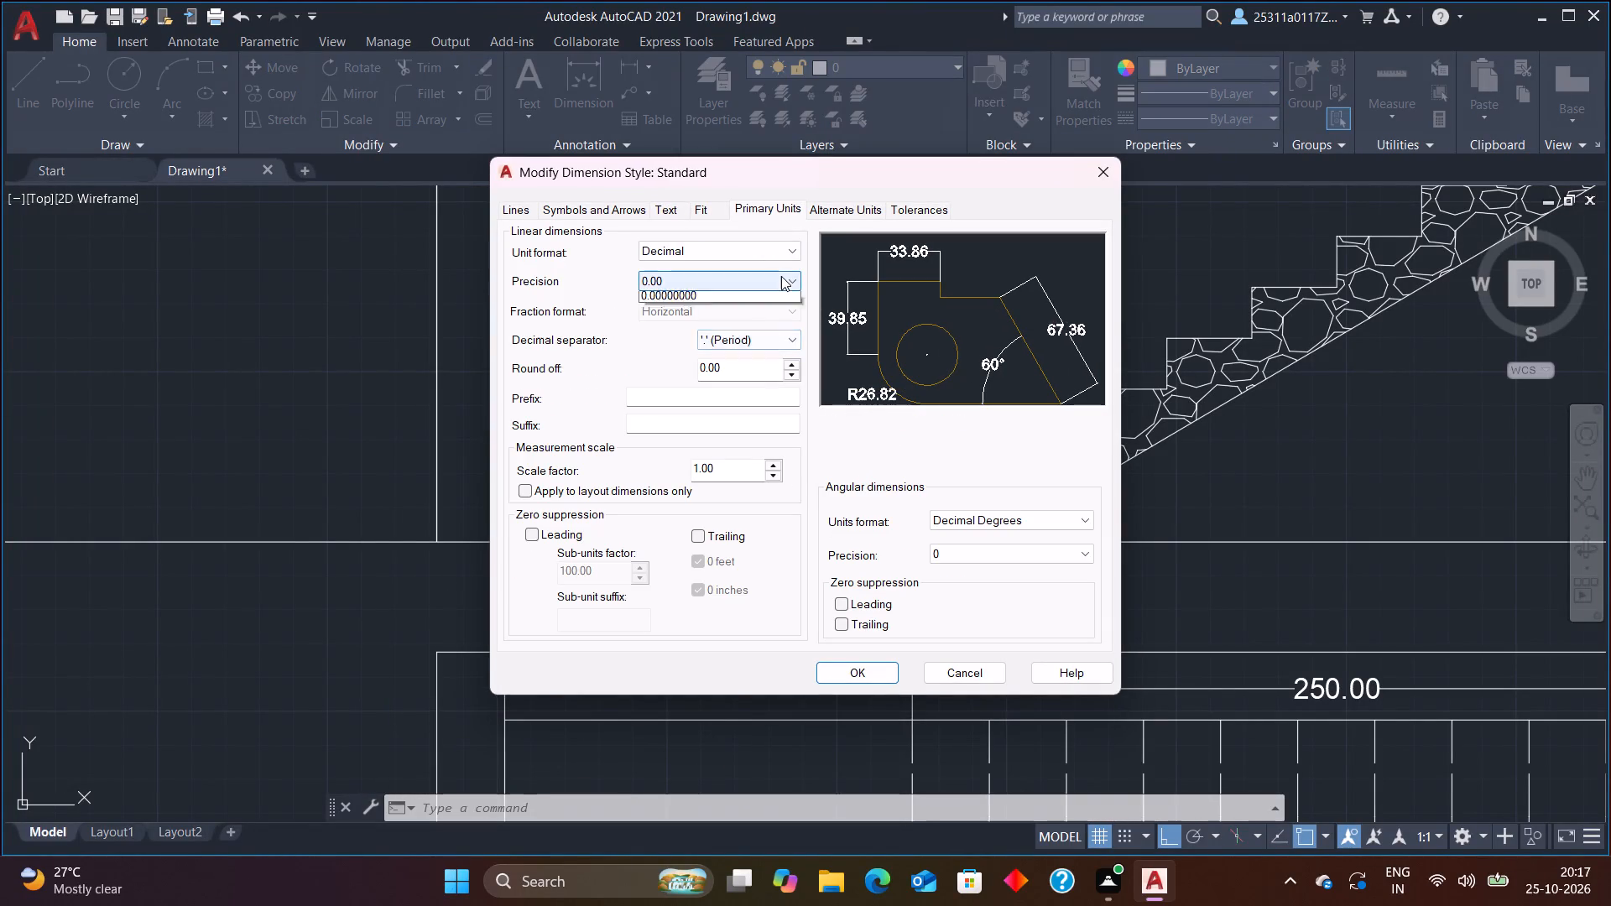
left_click(751, 299)
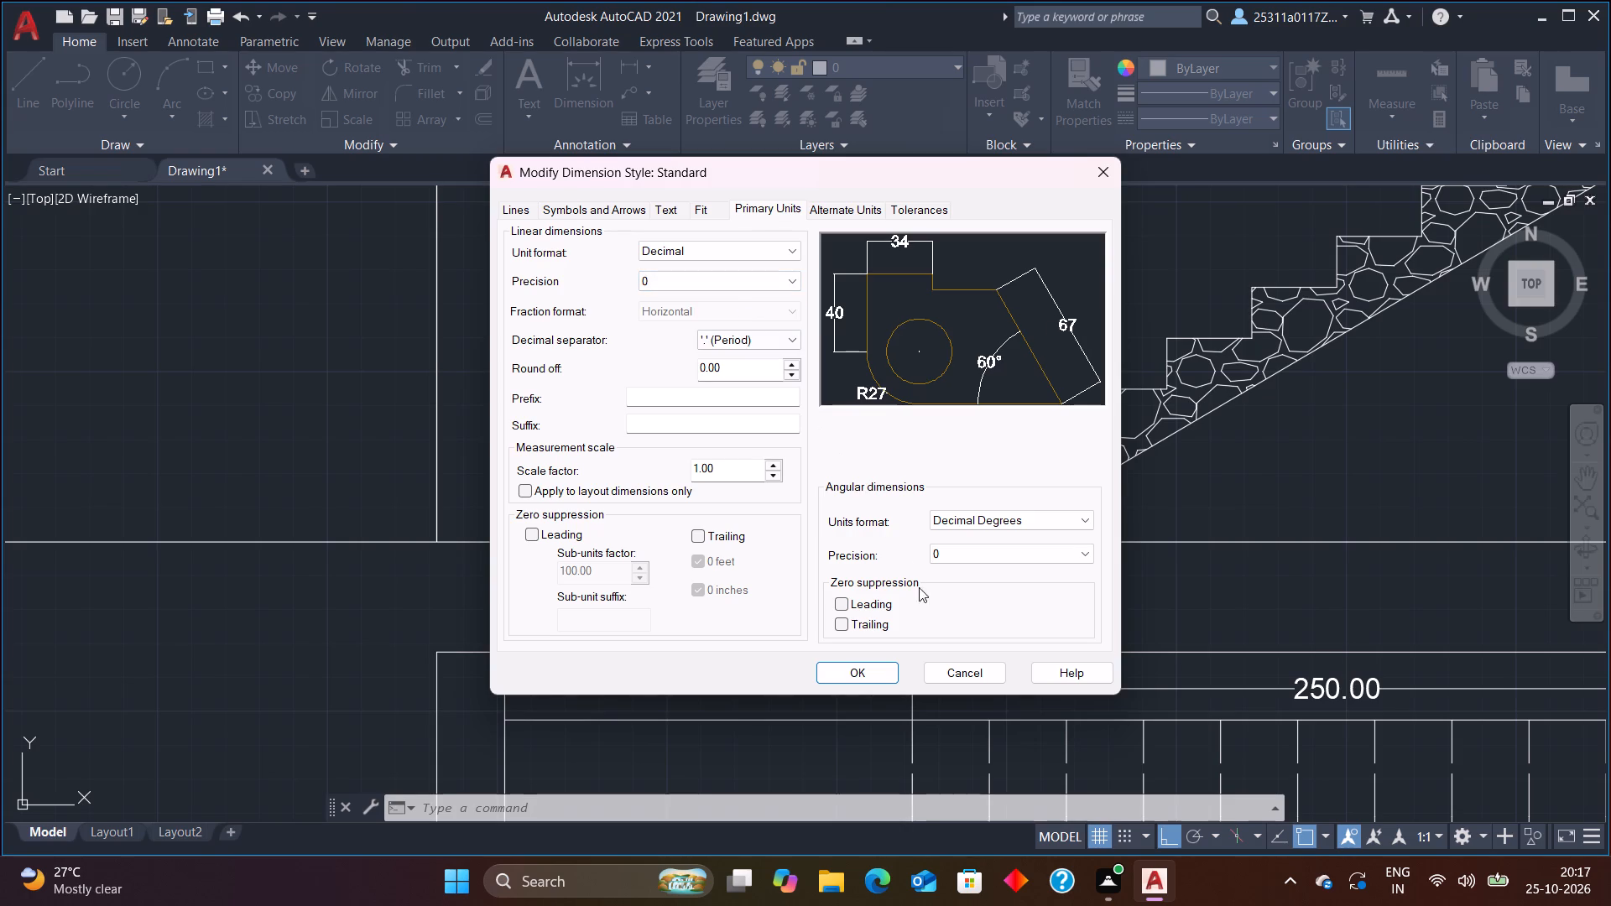
left_click(870, 667)
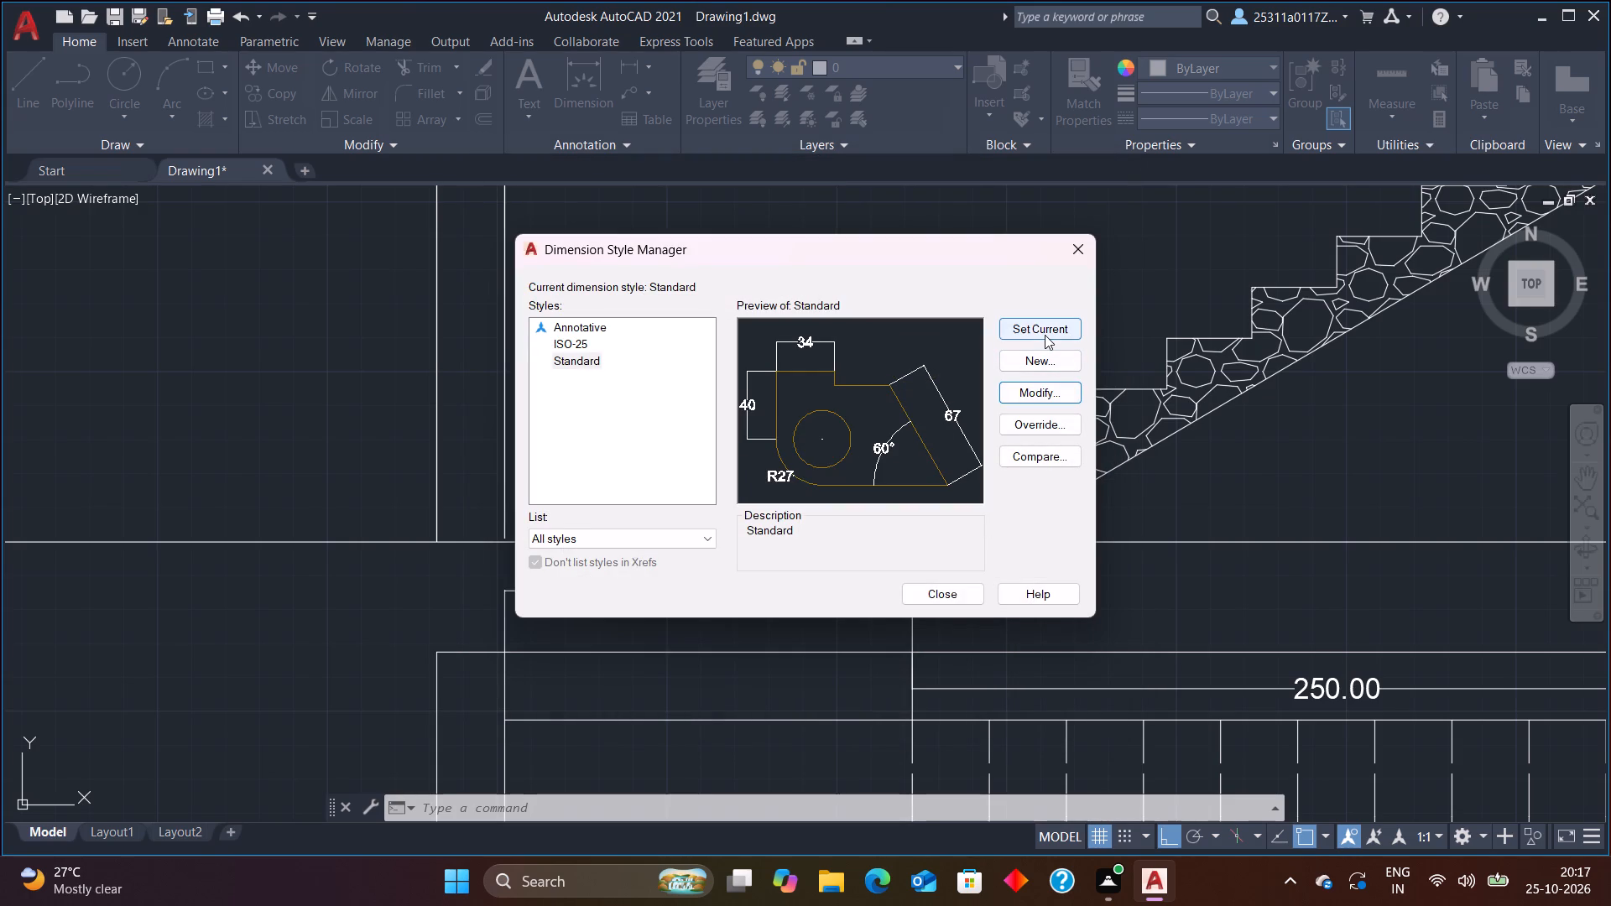
left_click(1045, 335)
left_click(970, 592)
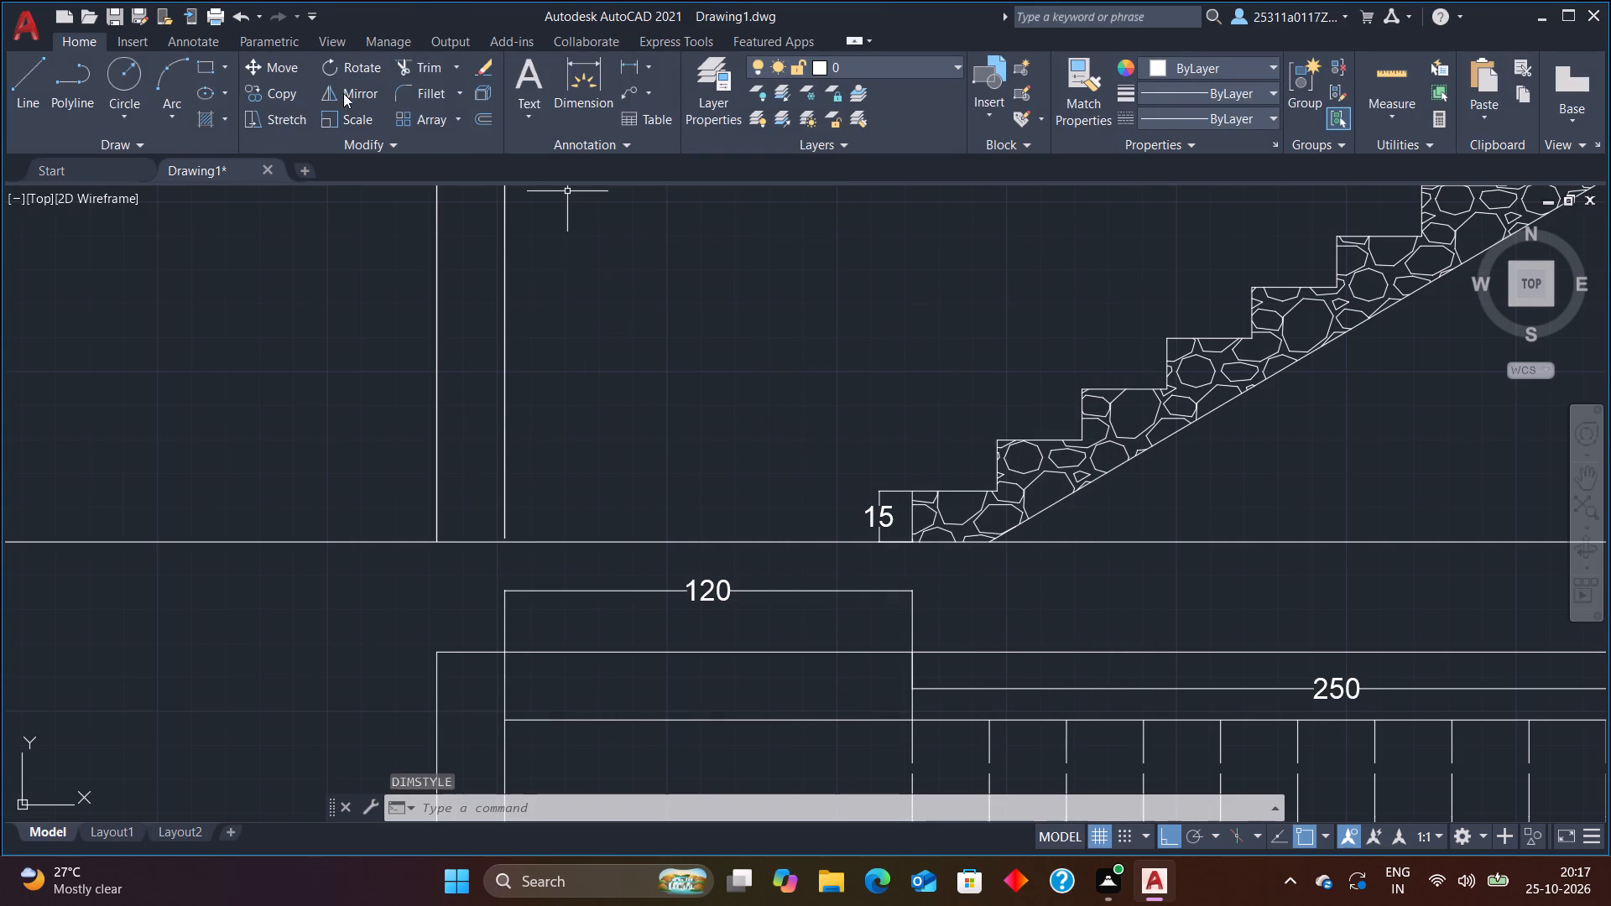
Add a horizontal dimension for the lowest tread in the staircase section, placed above the step.
left_click(597, 90)
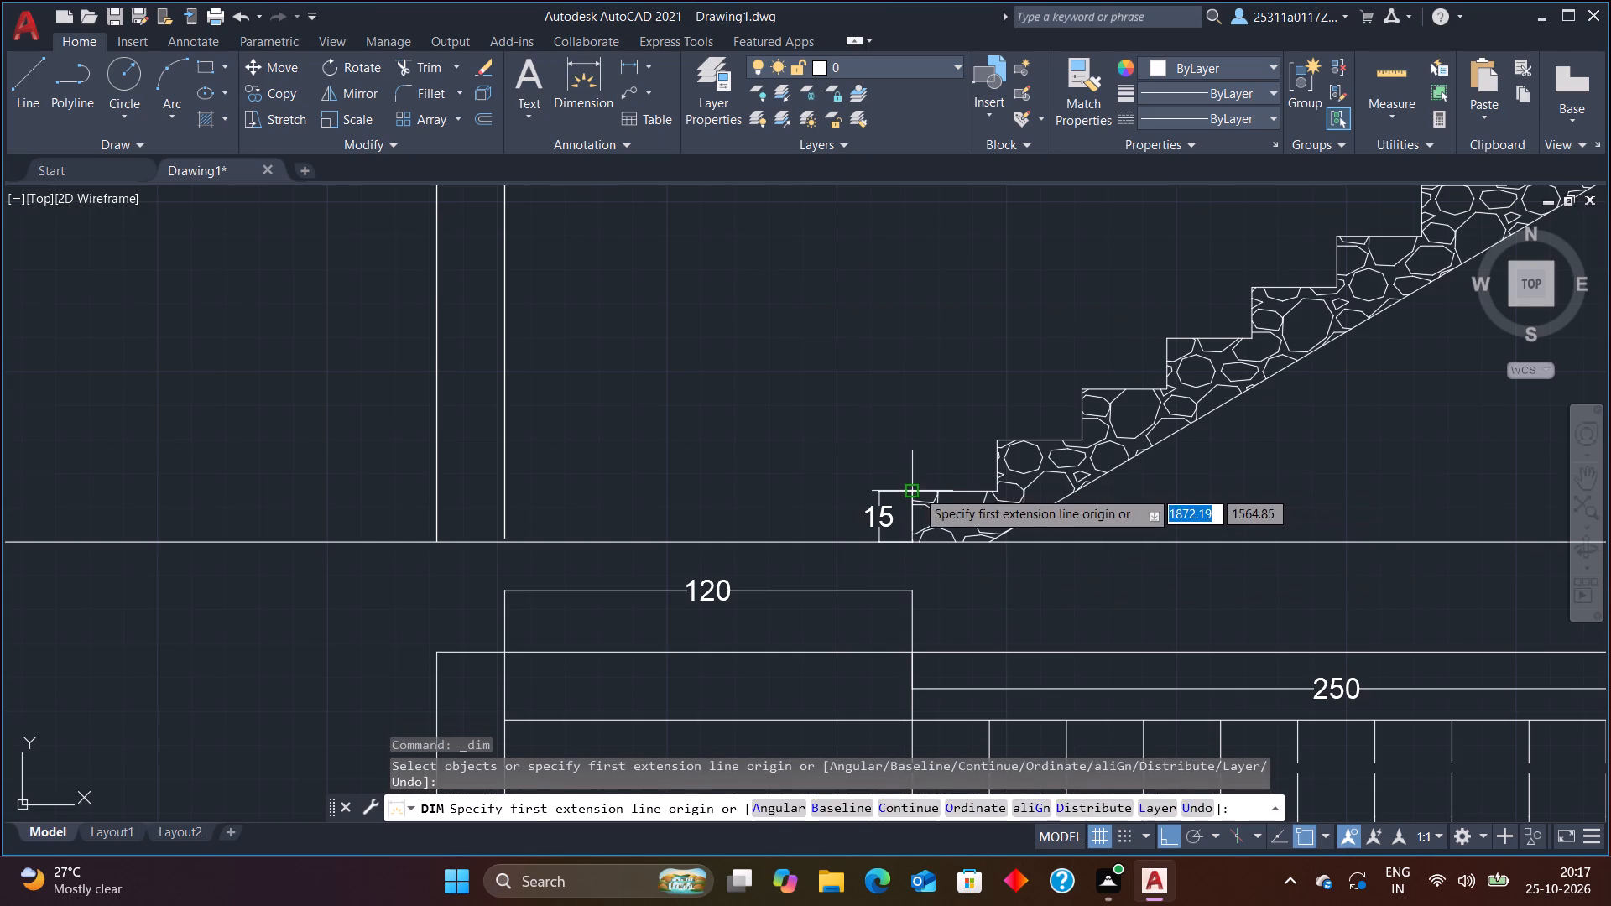
left_click(916, 490)
left_click(997, 489)
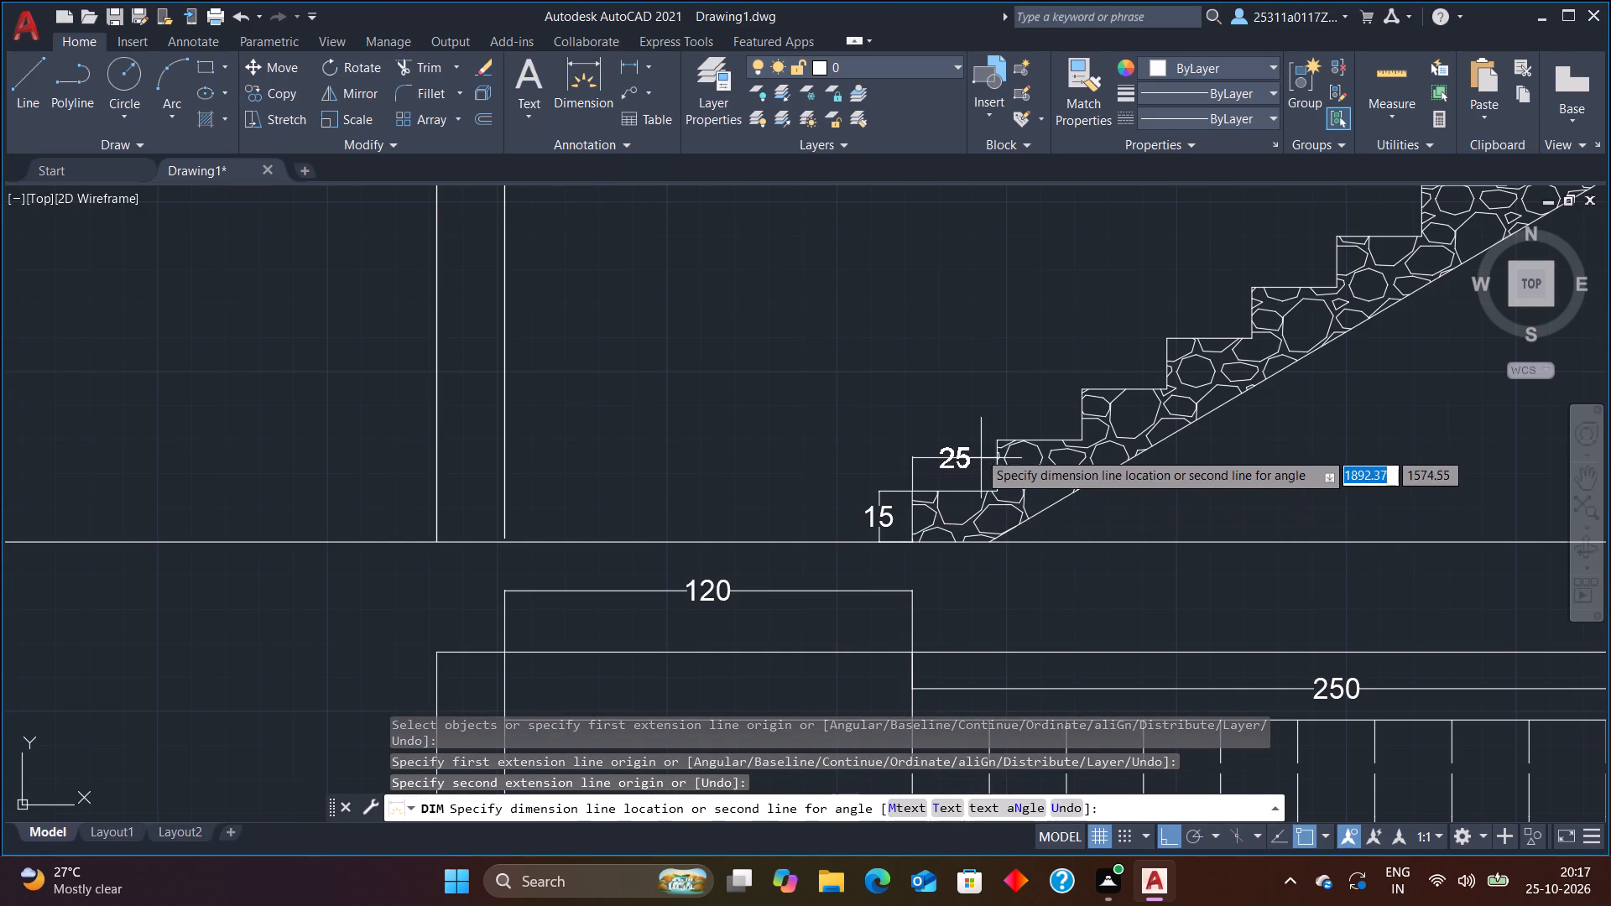
left_click(963, 412)
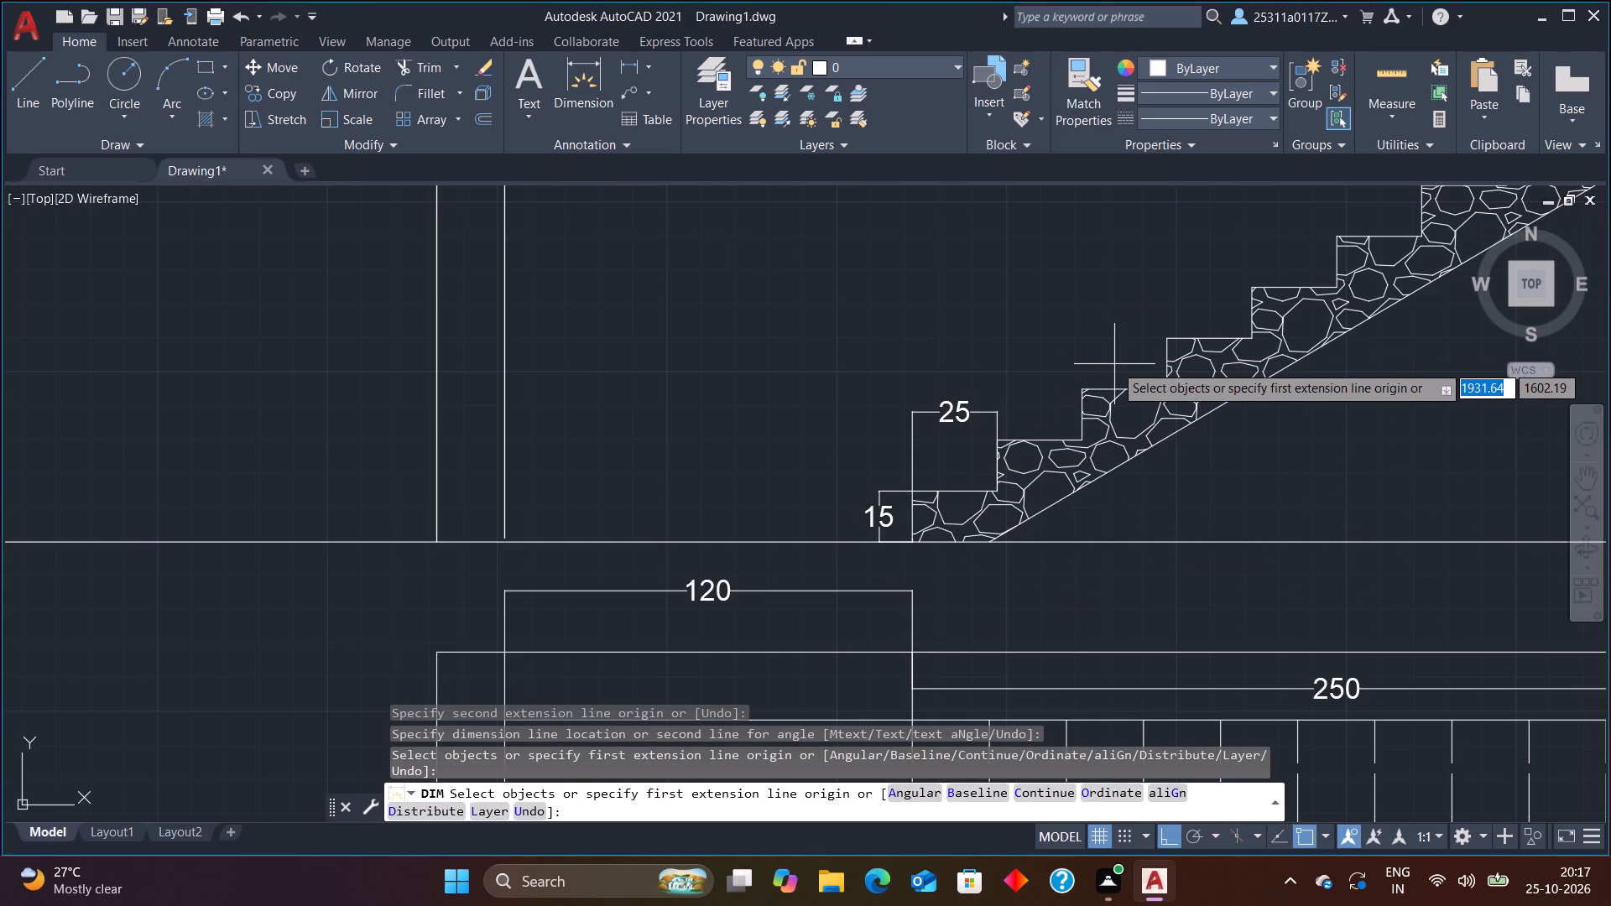
key("Escape")
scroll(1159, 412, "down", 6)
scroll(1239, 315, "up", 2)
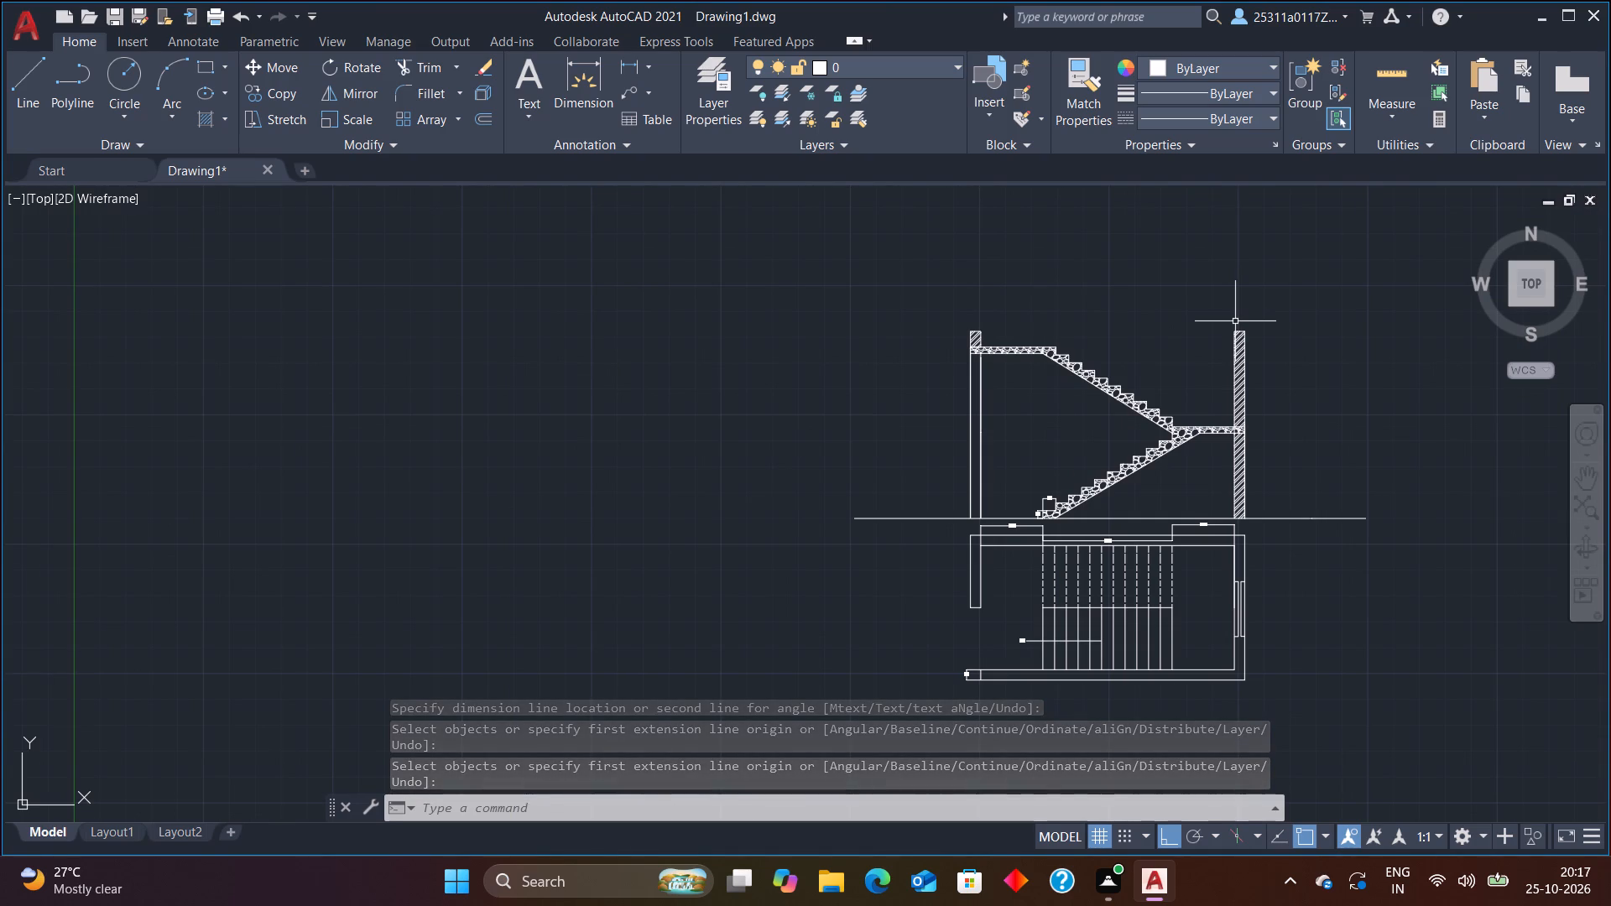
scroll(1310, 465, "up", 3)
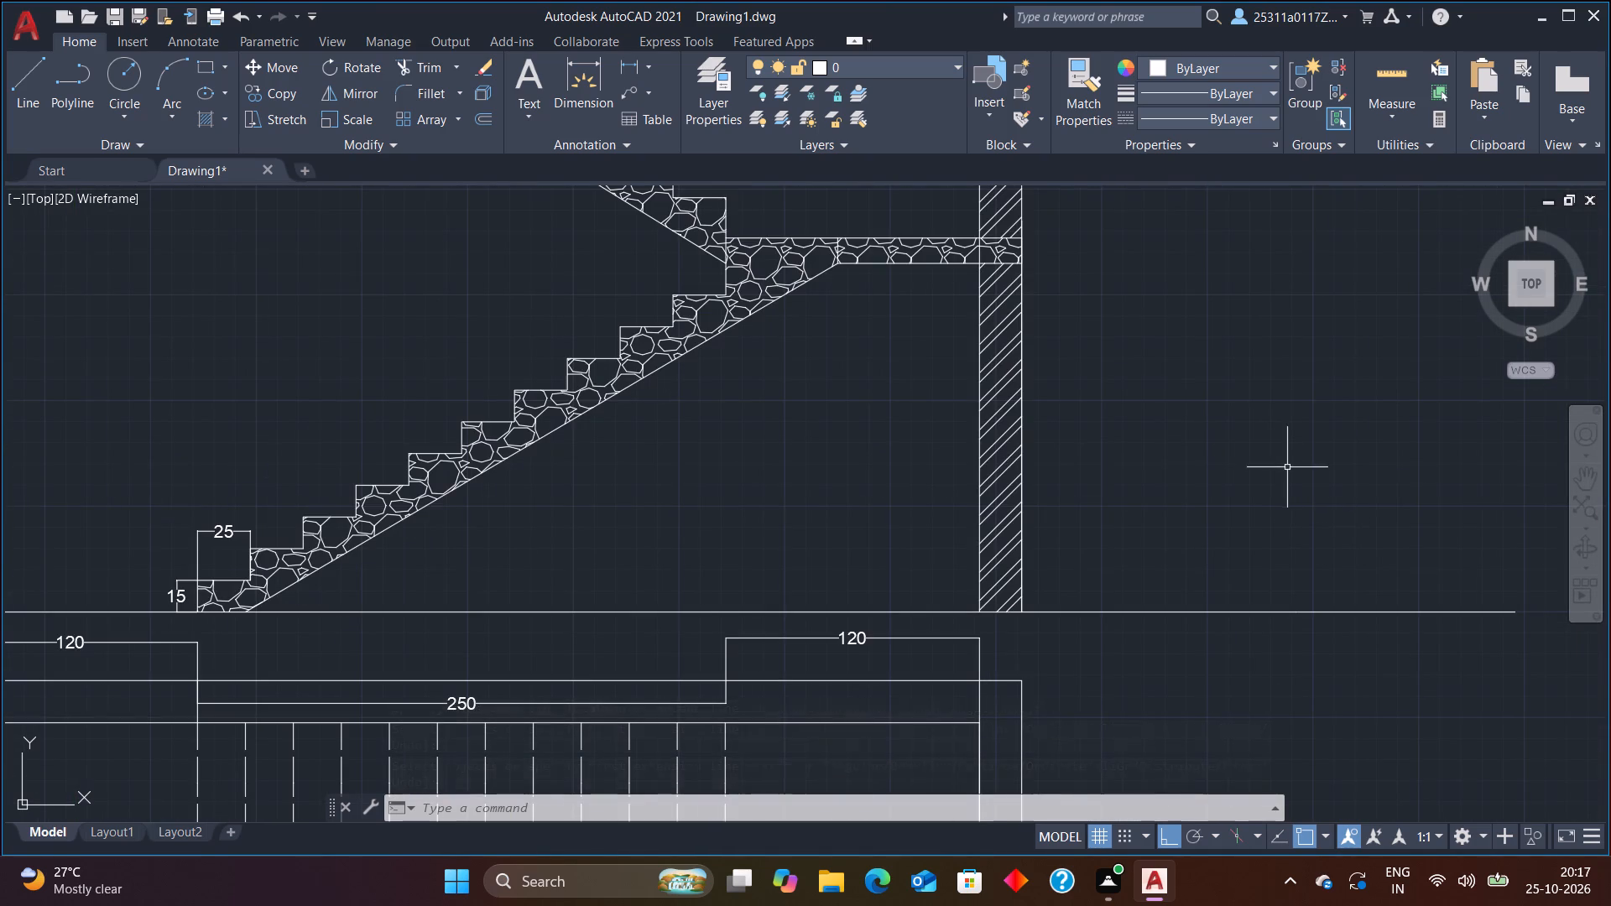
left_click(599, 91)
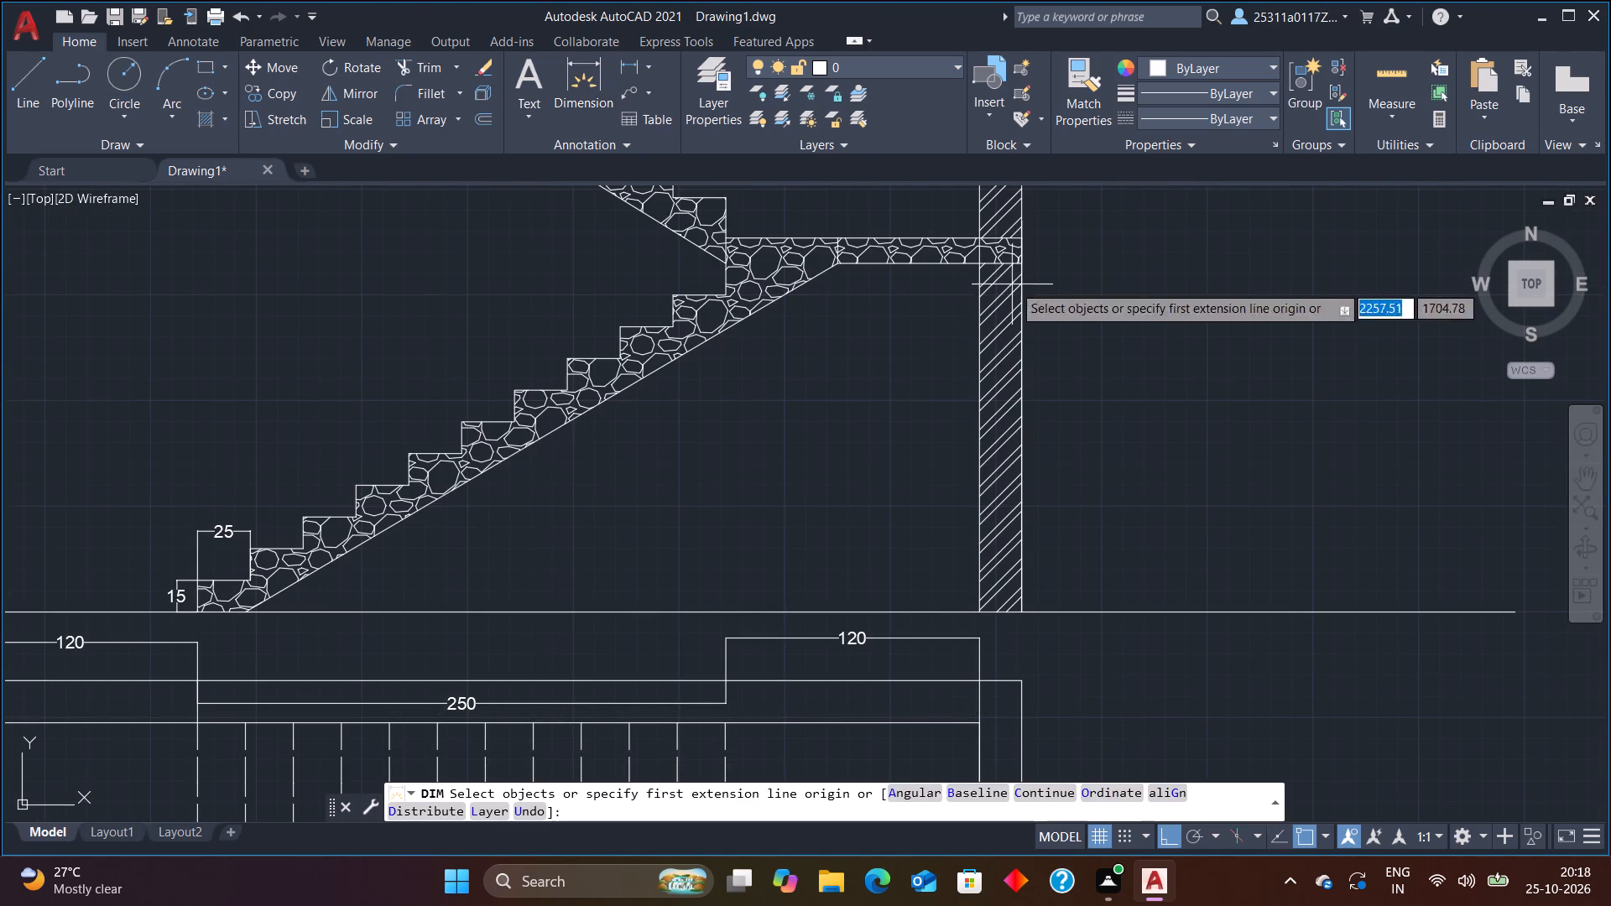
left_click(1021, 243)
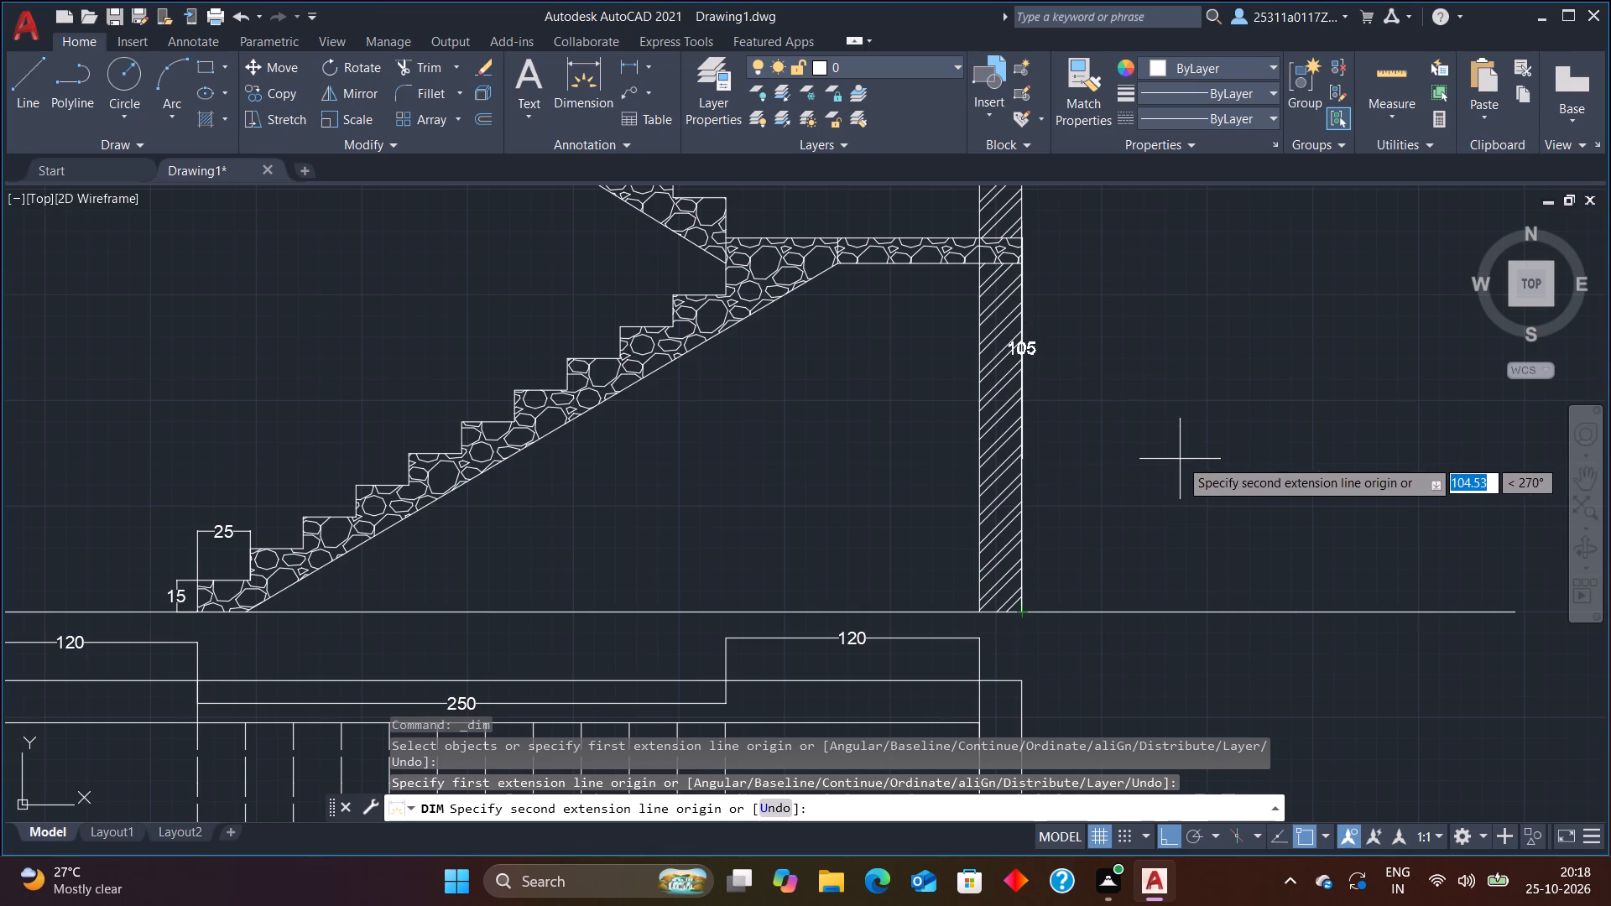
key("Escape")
Add a vertical linear dimension from the ground line to the mid-landing's underside, placed outside the hatched wall.
left_click(631, 72)
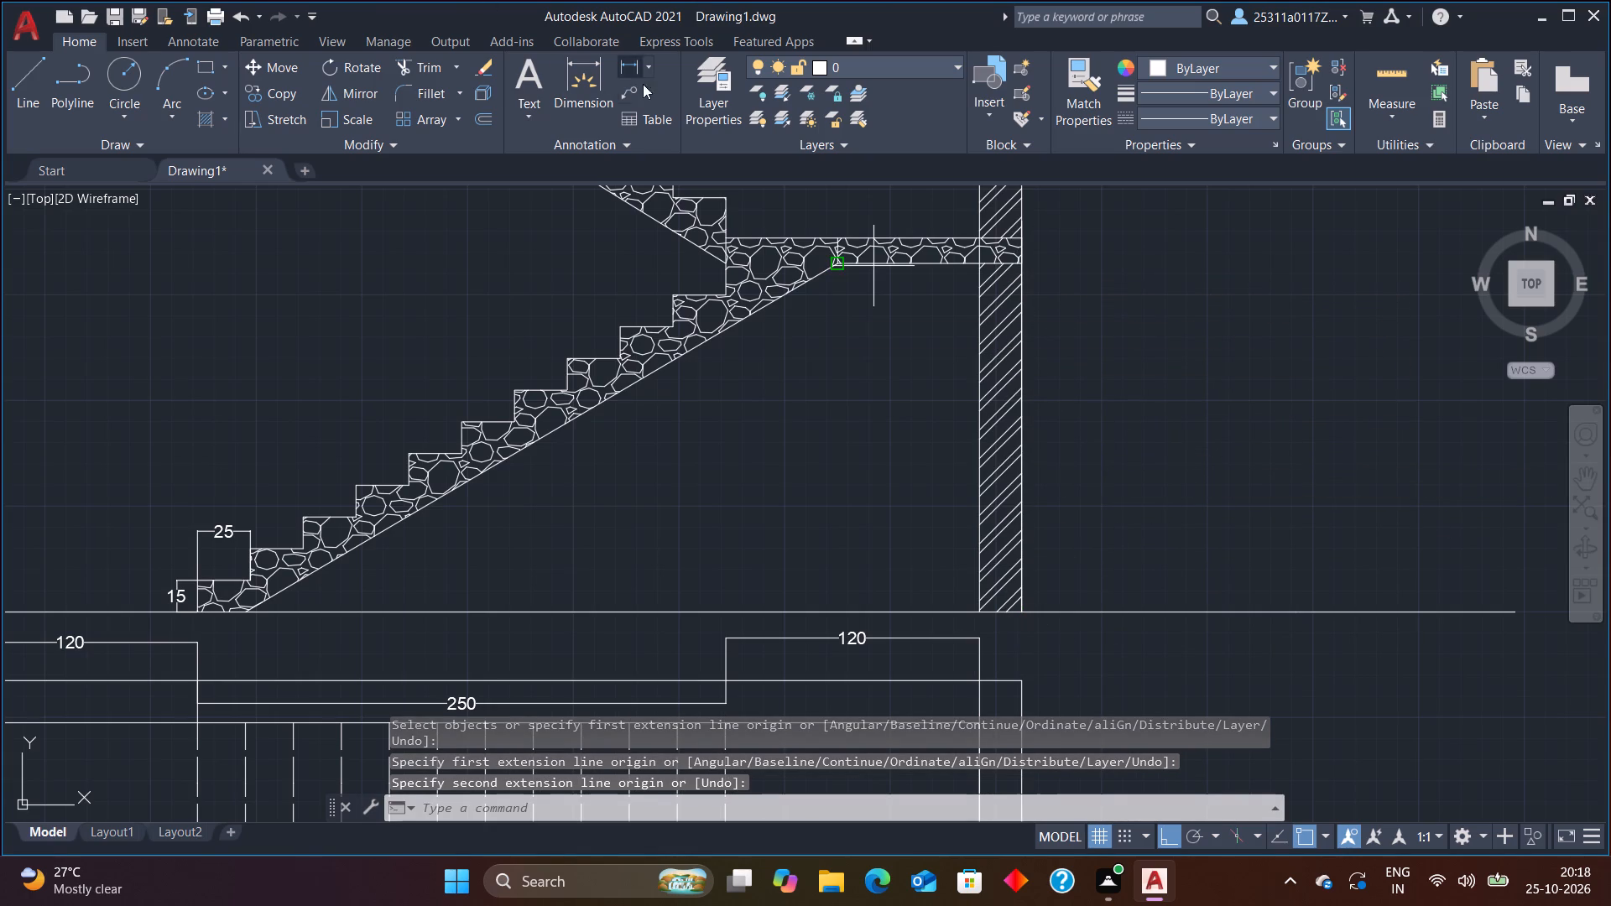
left_click(1023, 609)
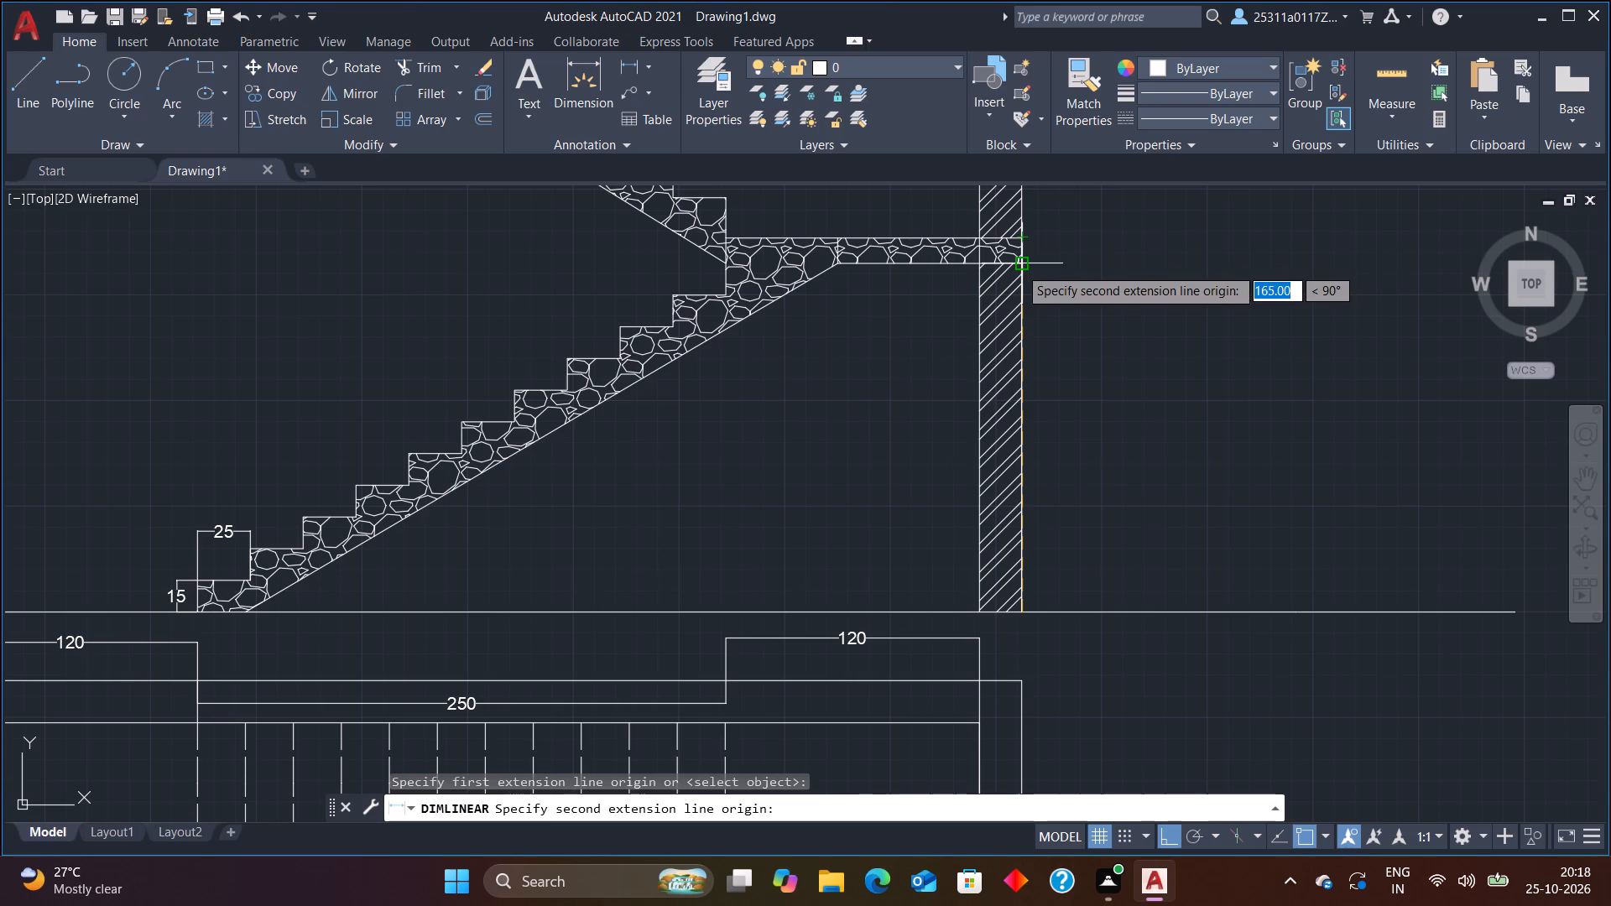
left_click(1019, 267)
left_click(1158, 252)
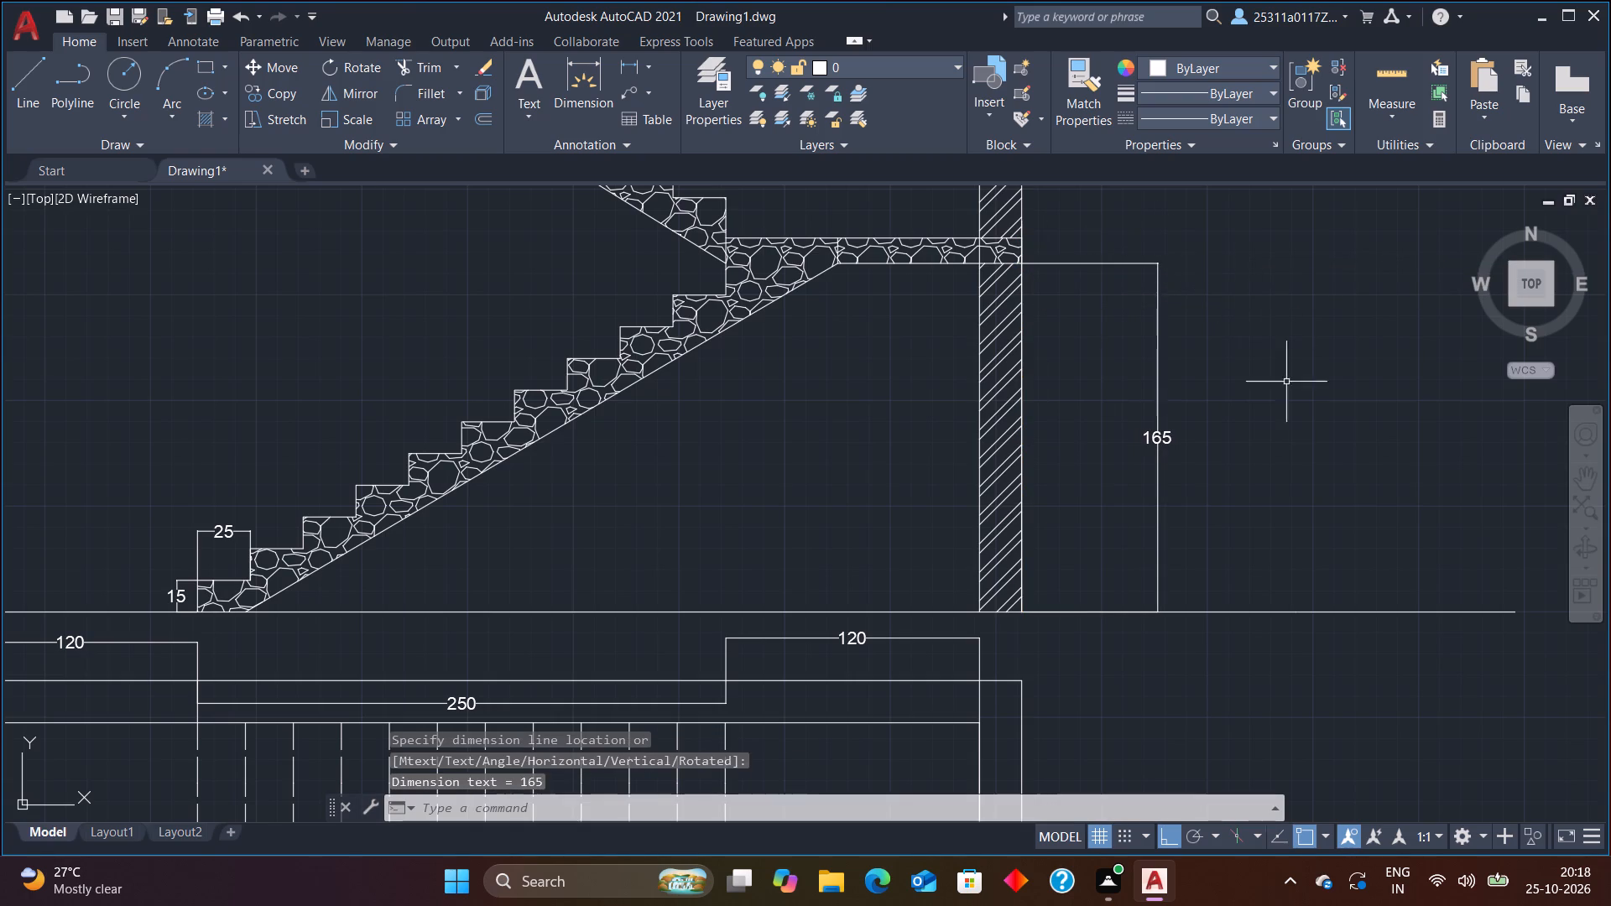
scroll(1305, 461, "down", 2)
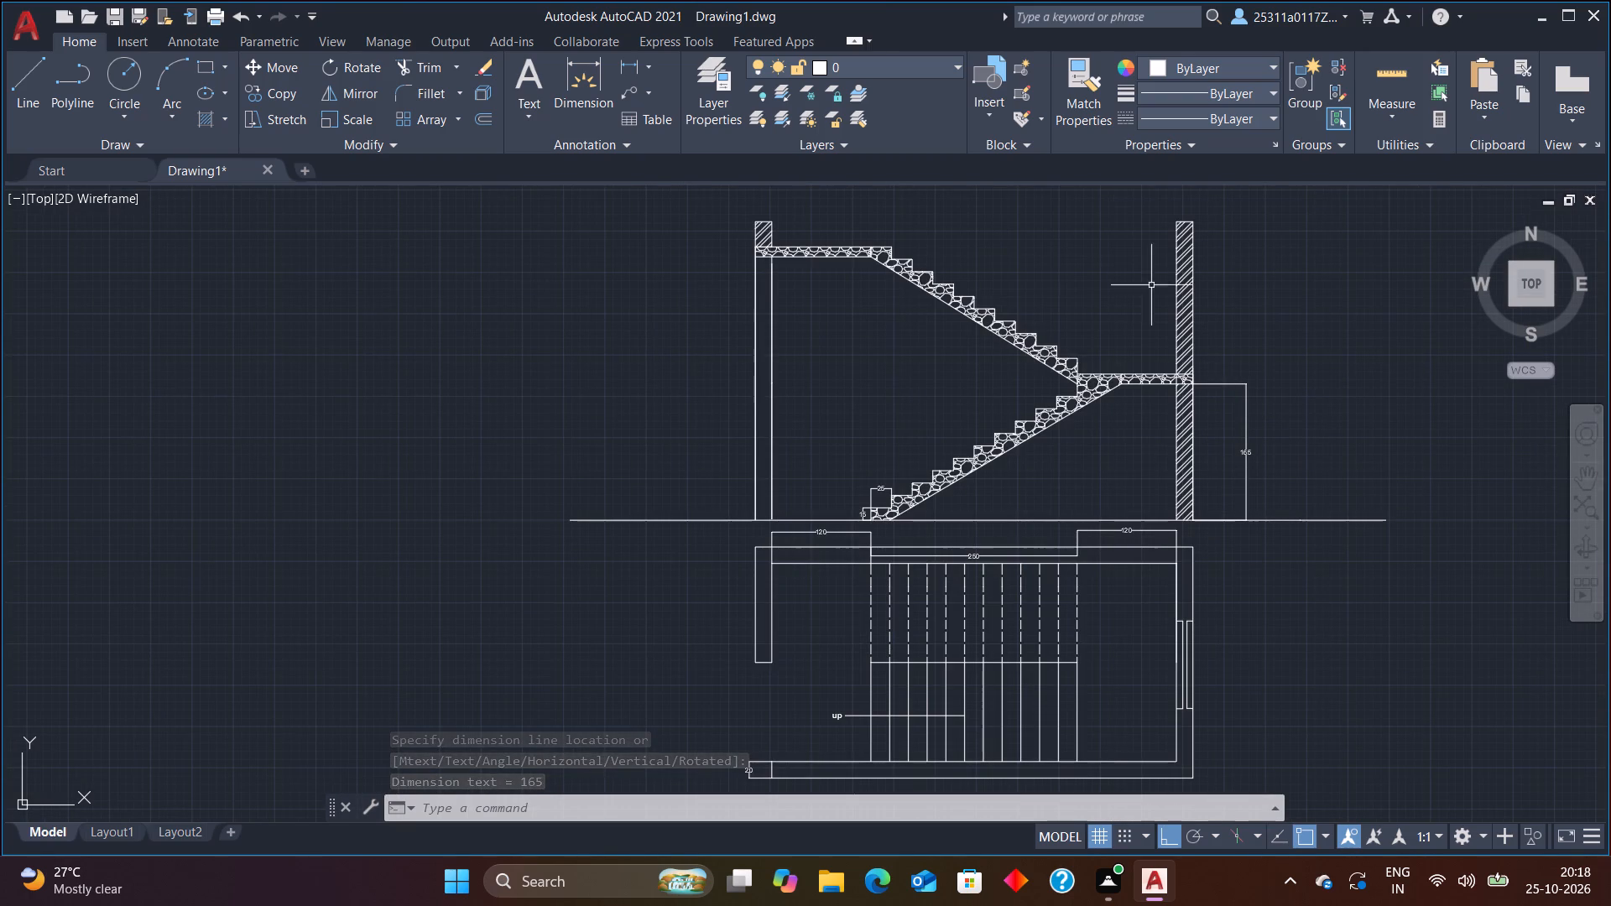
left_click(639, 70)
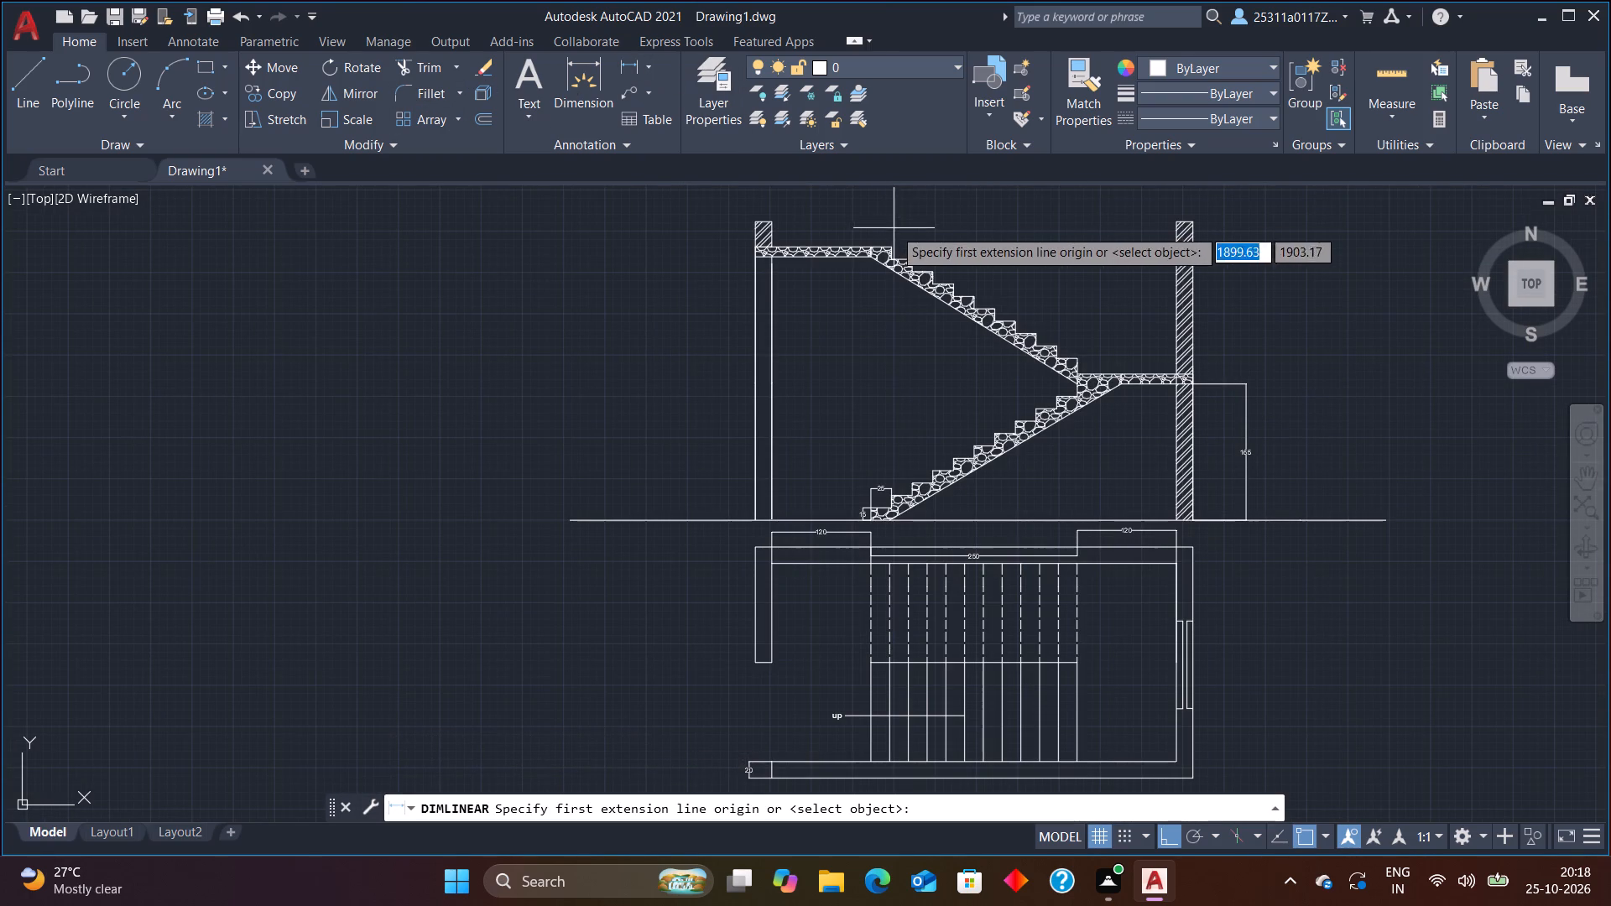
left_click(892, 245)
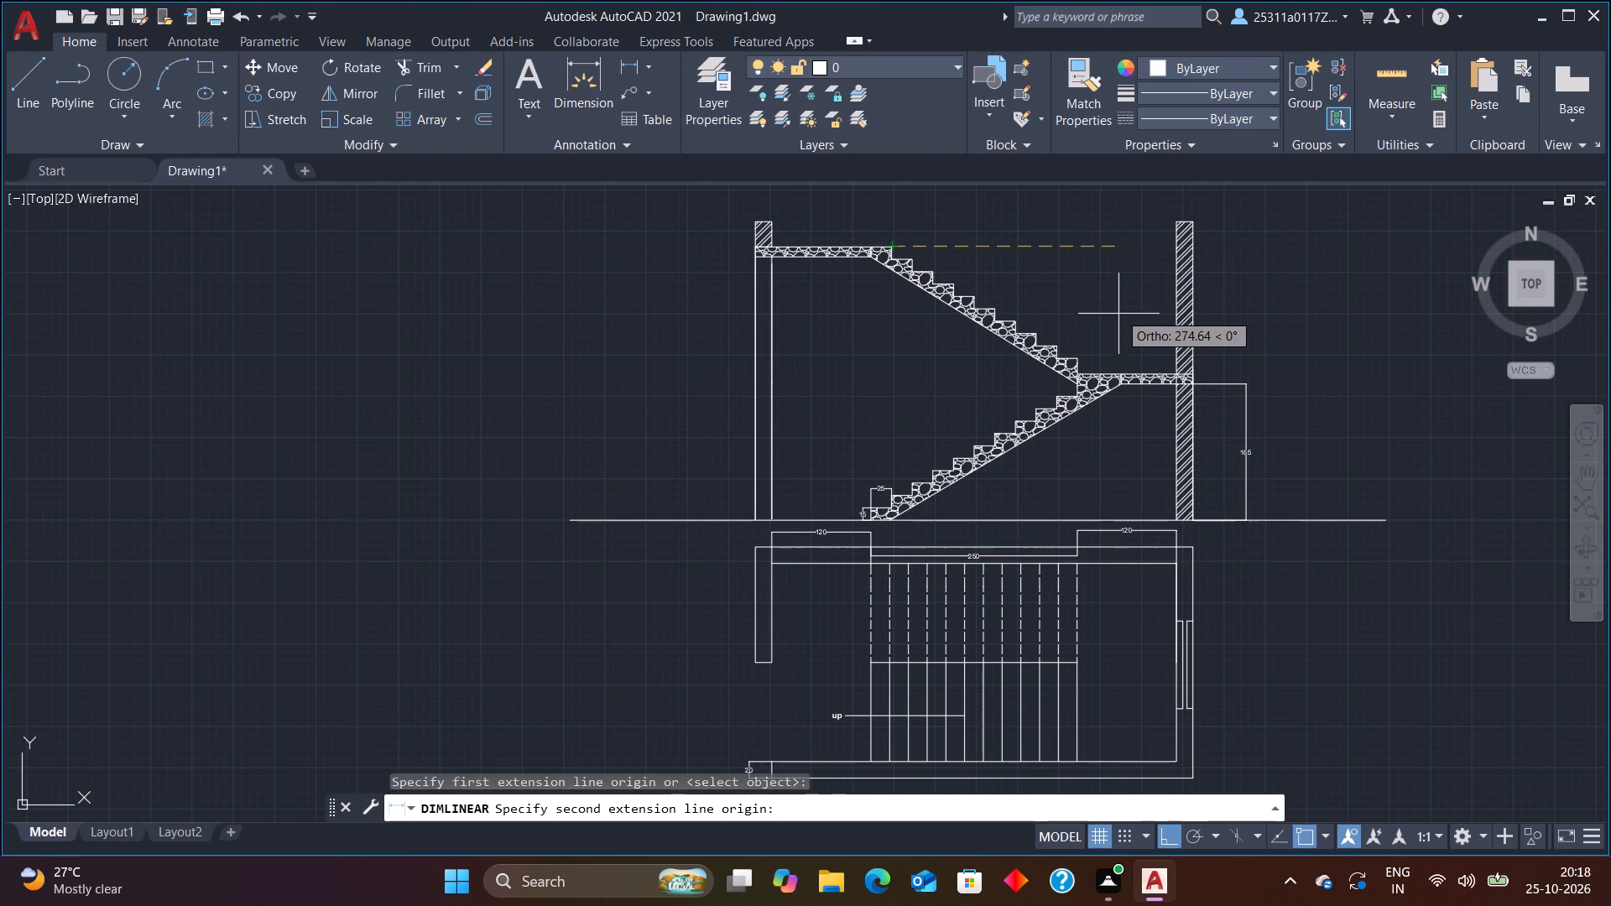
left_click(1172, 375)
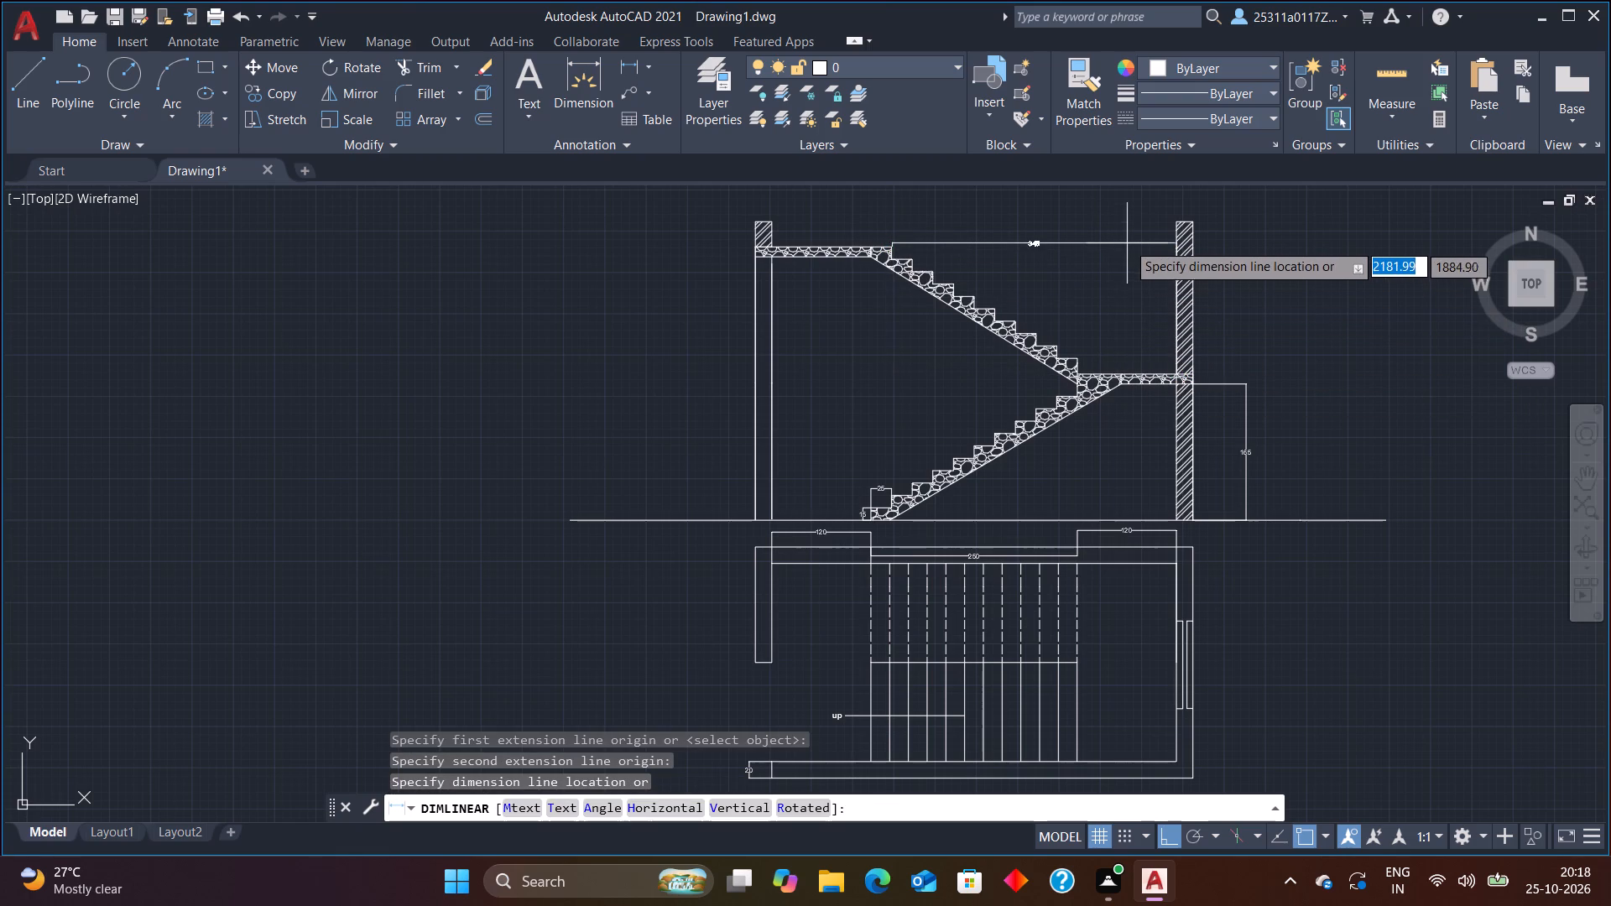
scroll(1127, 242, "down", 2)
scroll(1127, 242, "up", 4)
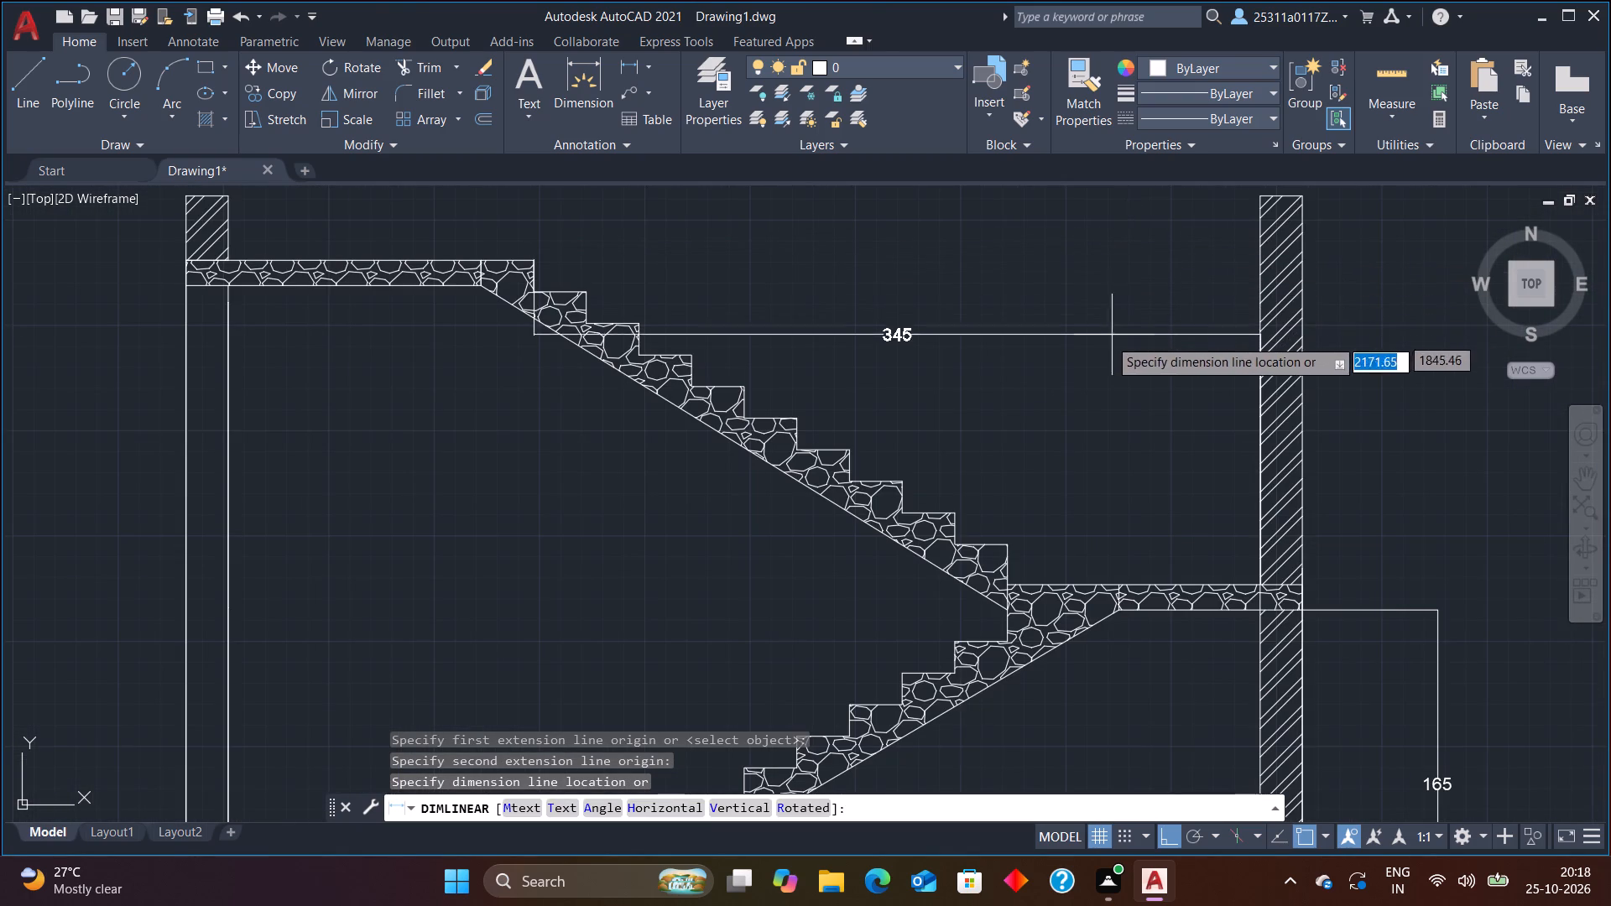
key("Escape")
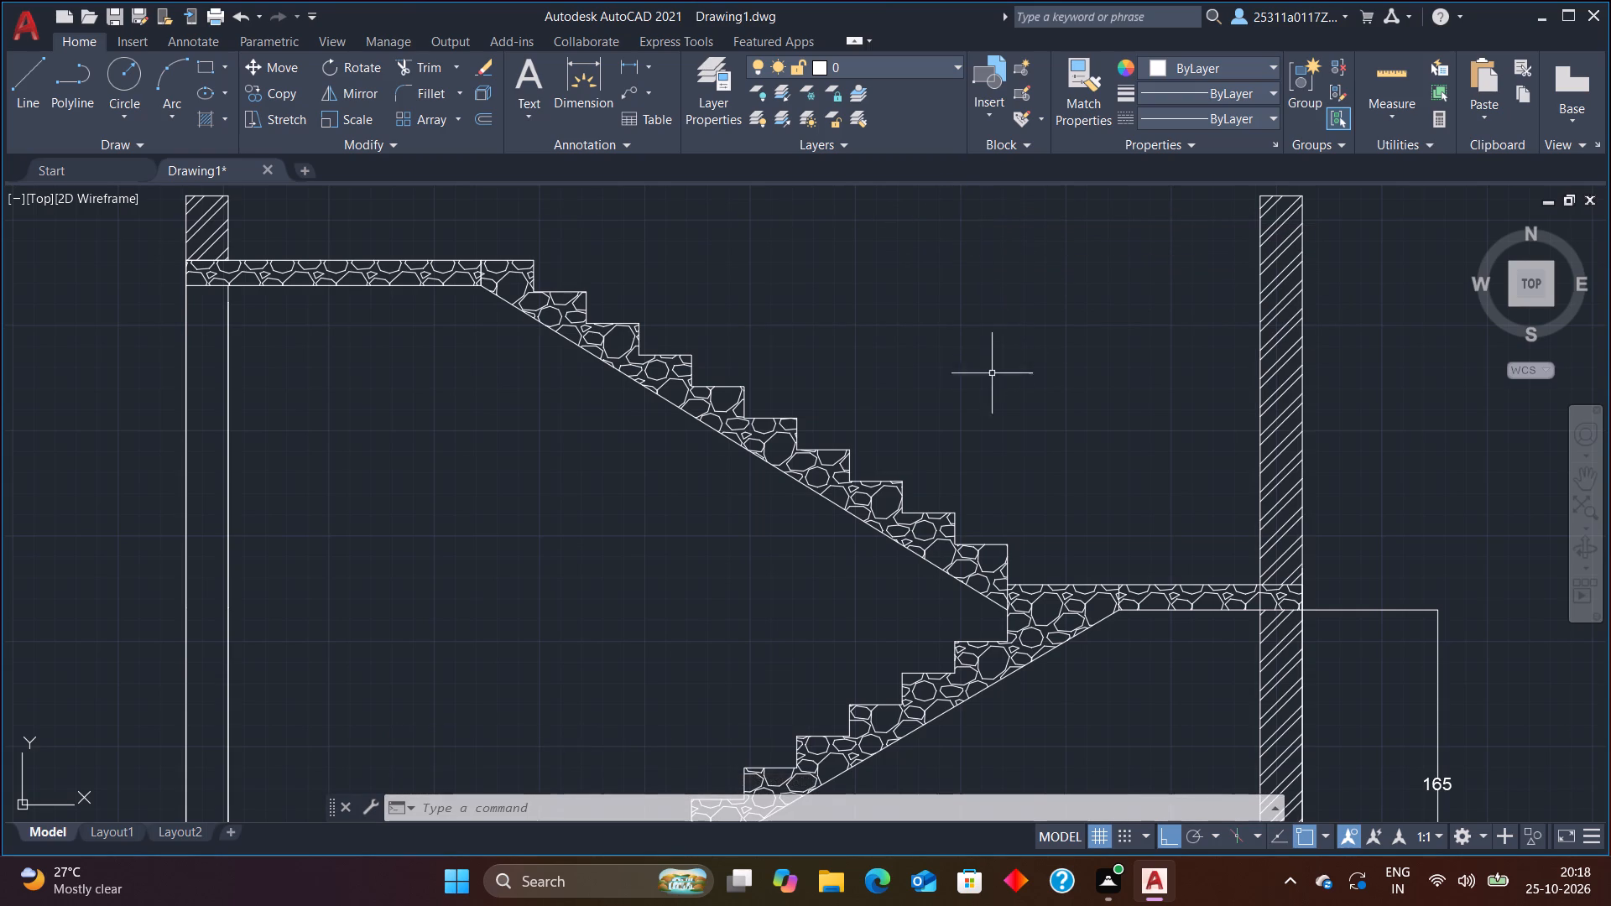
Add a bold multiline text label FLOOR, height 7, below the lower flight in the staircase section.
scroll(1028, 509, "down", 3)
scroll(1005, 616, "up", 3)
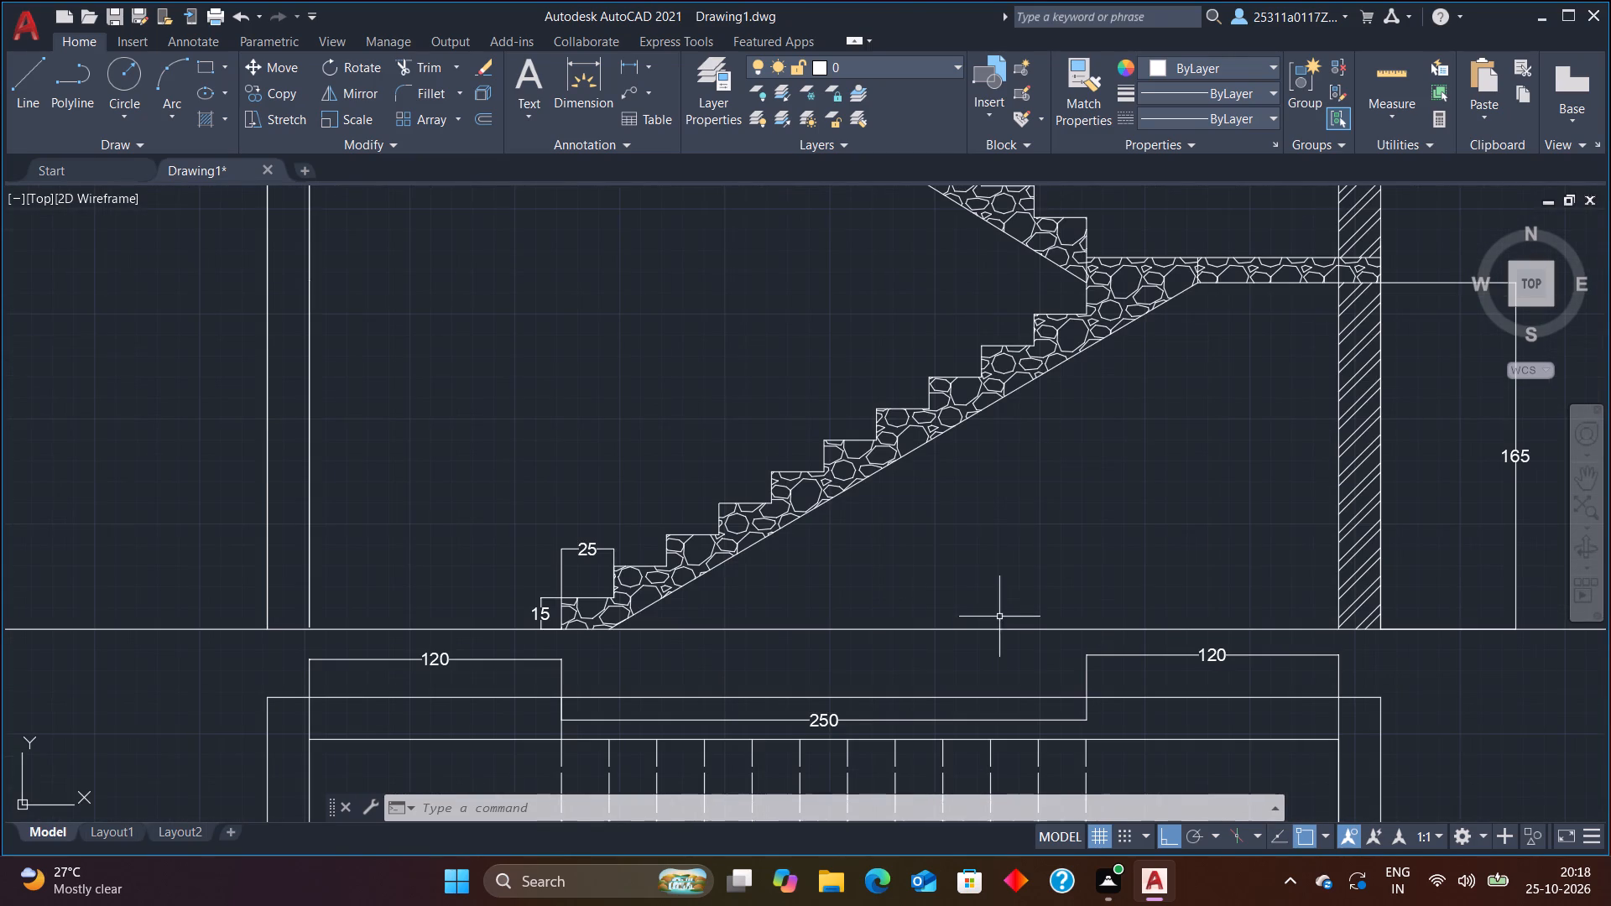
left_click(545, 89)
left_click(542, 74)
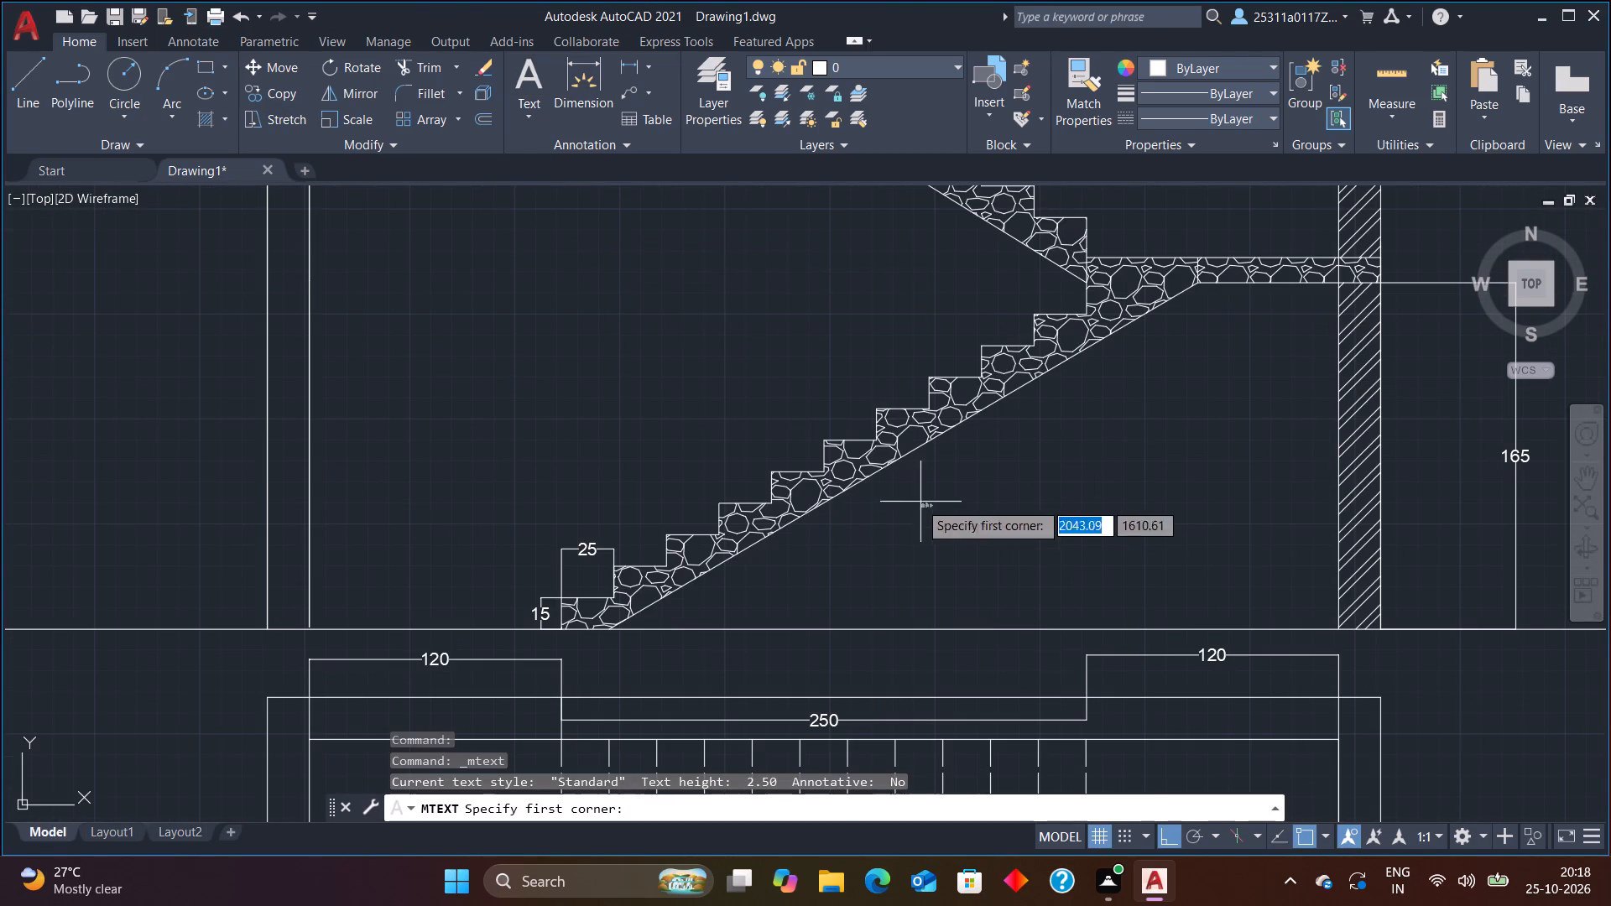
left_click(865, 589)
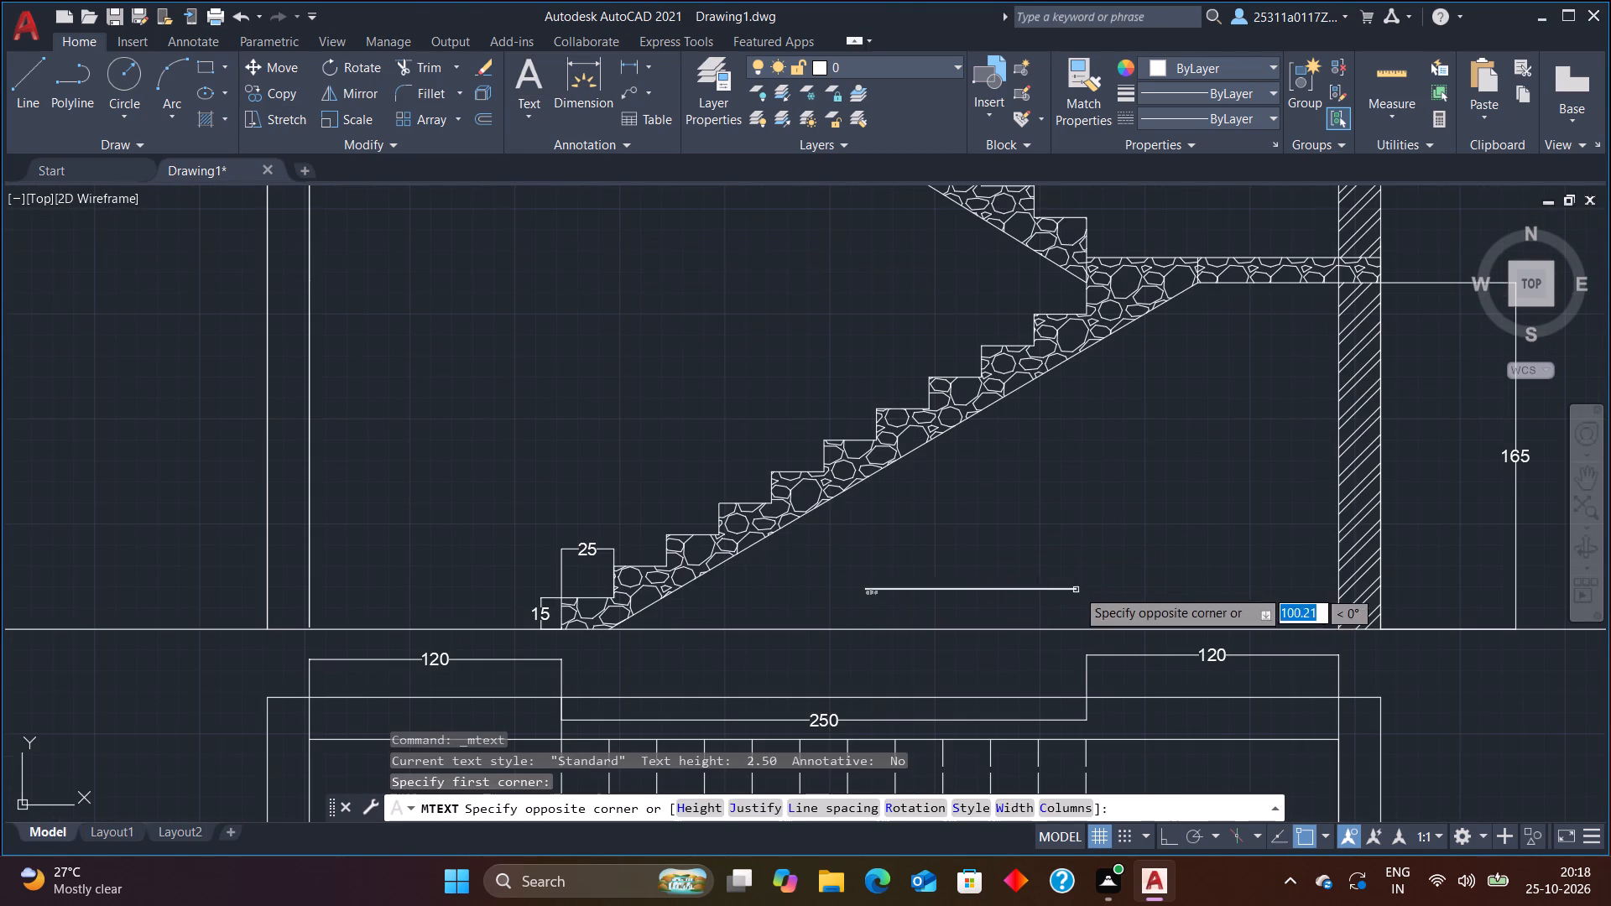
left_click(1249, 563)
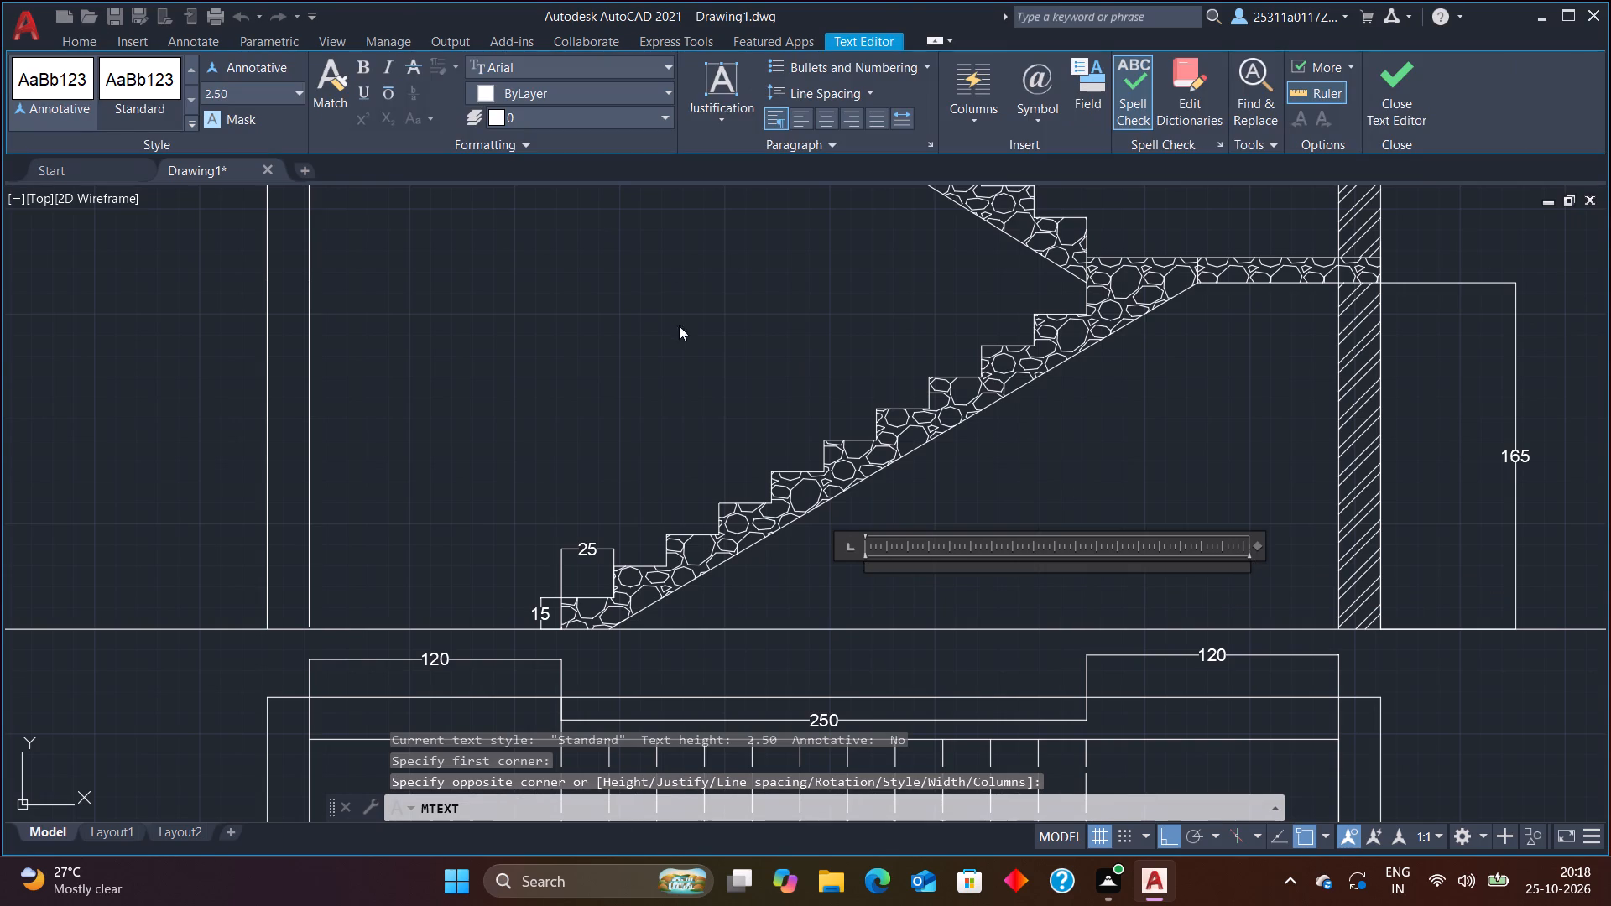
left_click_drag(925, 544, 966, 586)
left_click(295, 91)
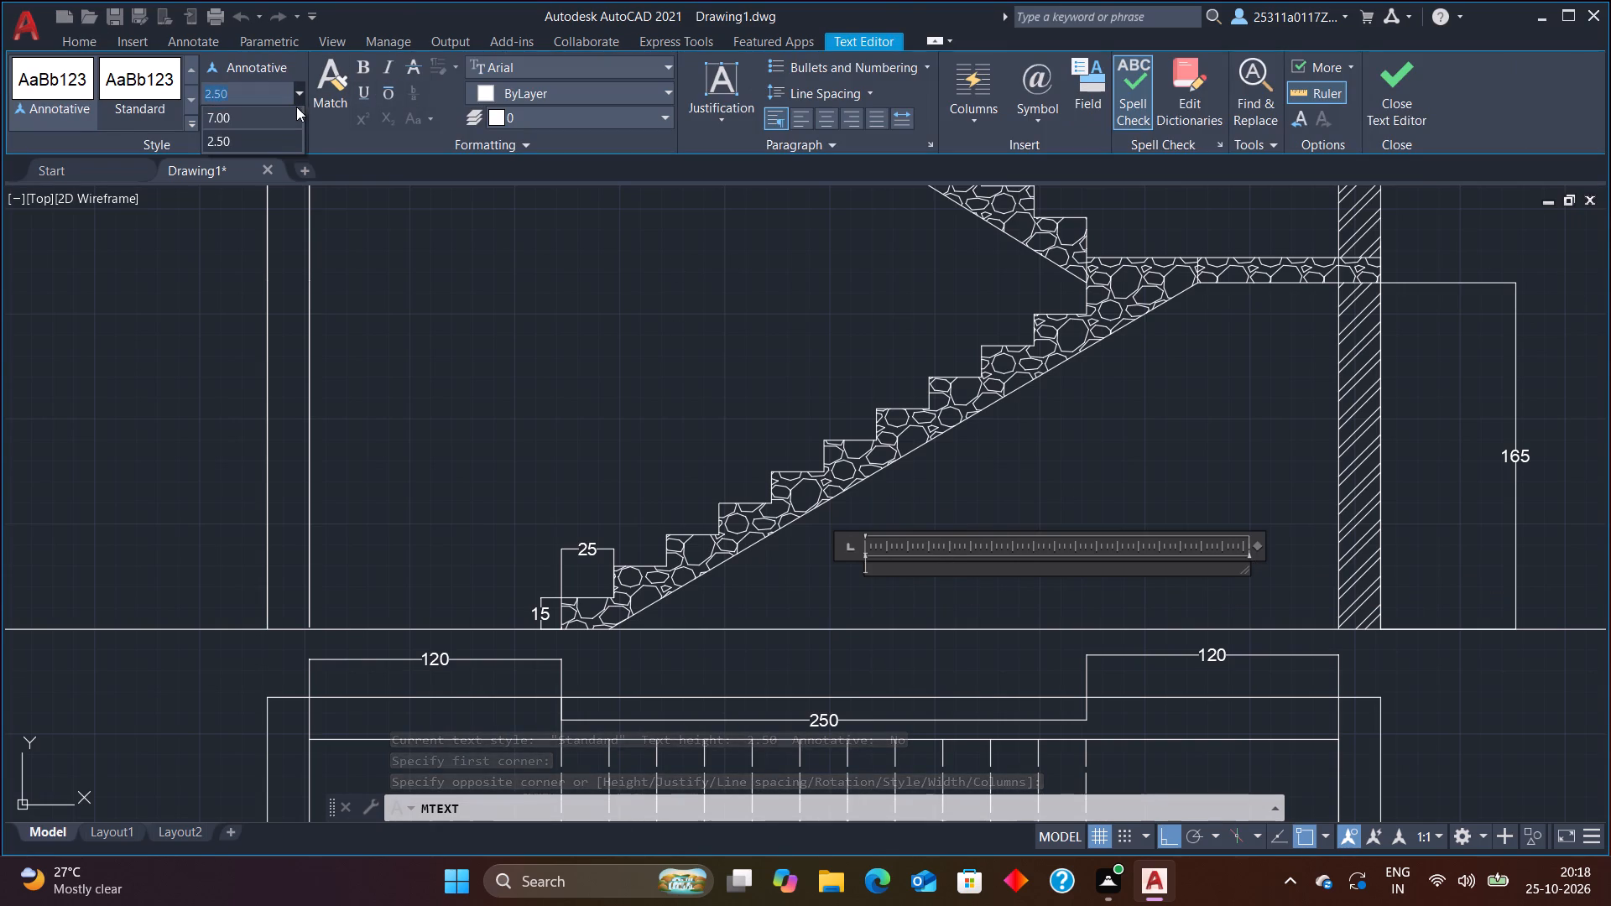
left_click(281, 112)
left_click(361, 69)
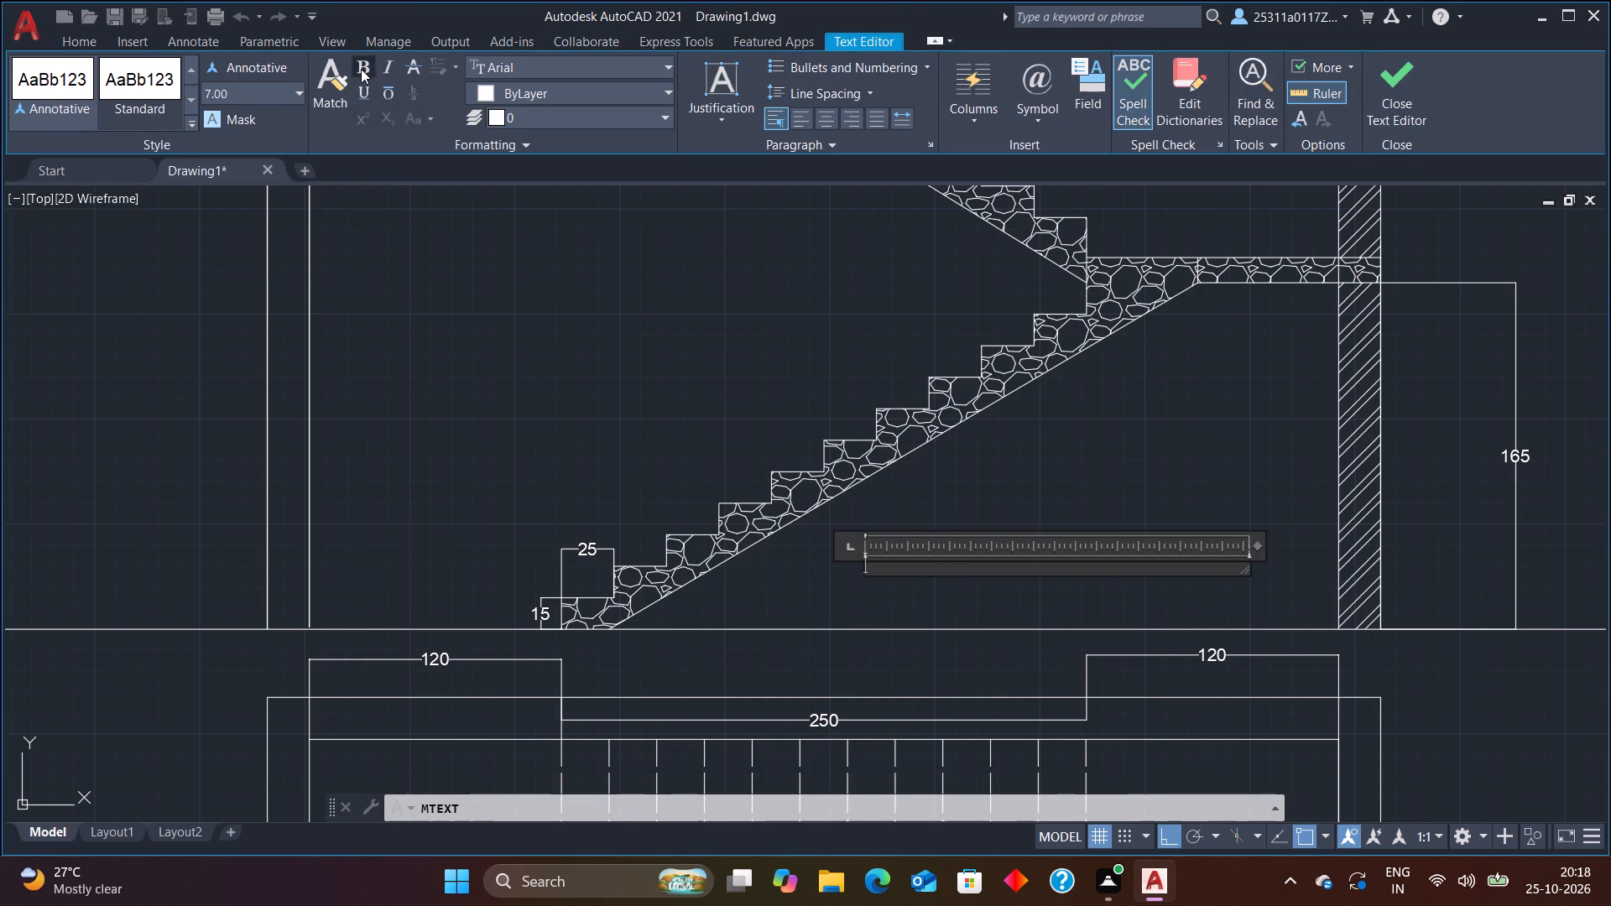
left_click(361, 69)
left_click(939, 561)
left_click(364, 65)
key("f")
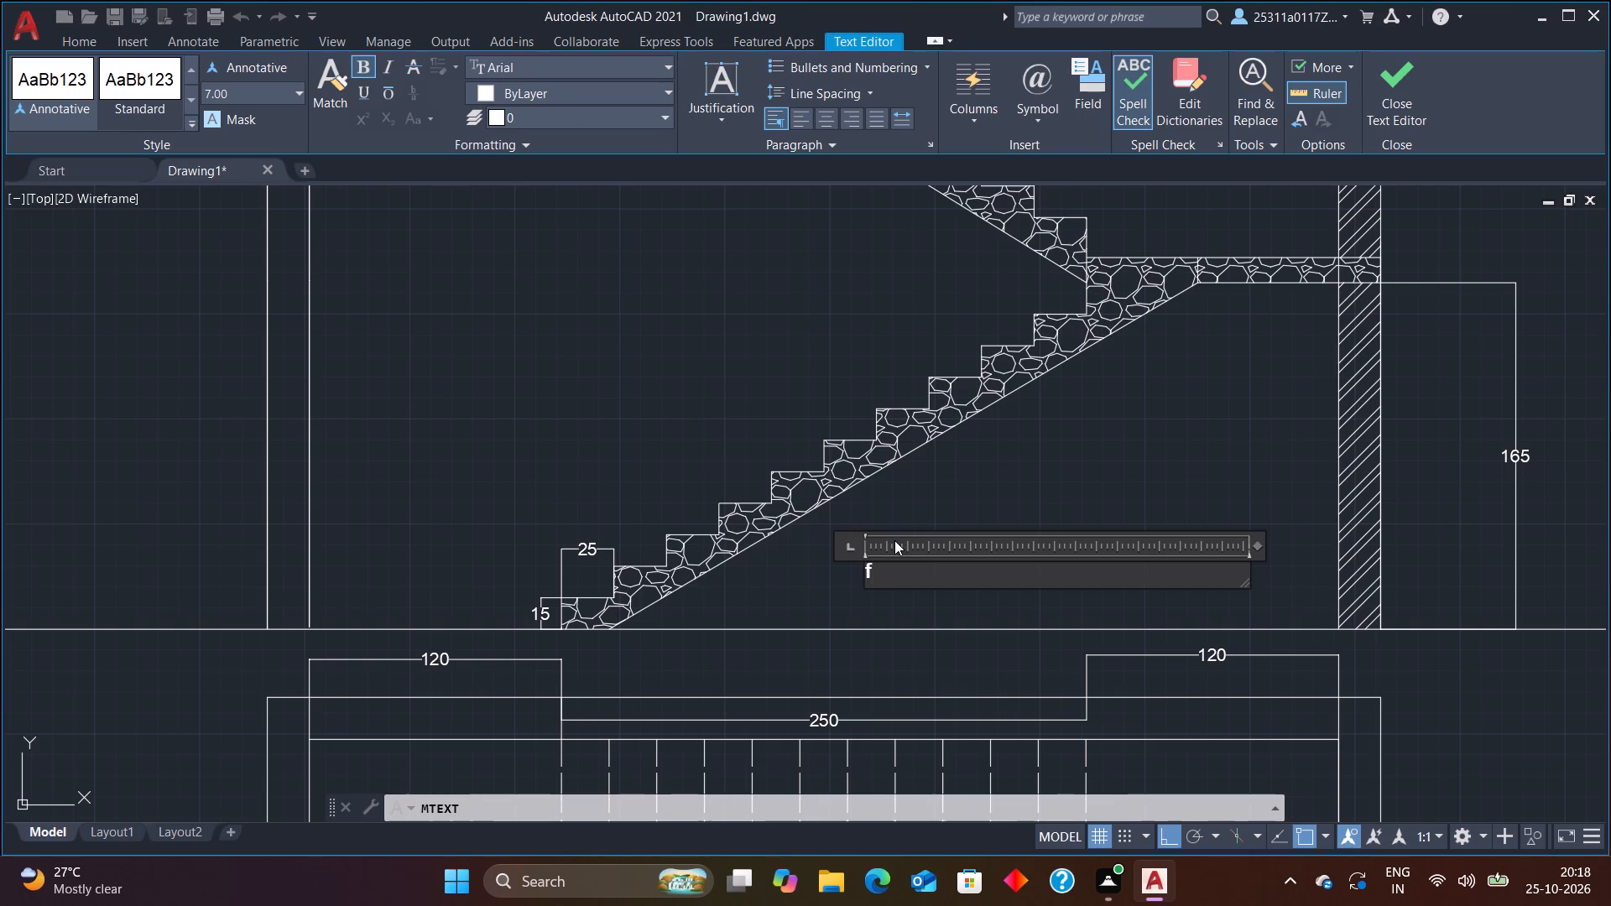
key("BackSpace")
key("f")
type("LOOR")
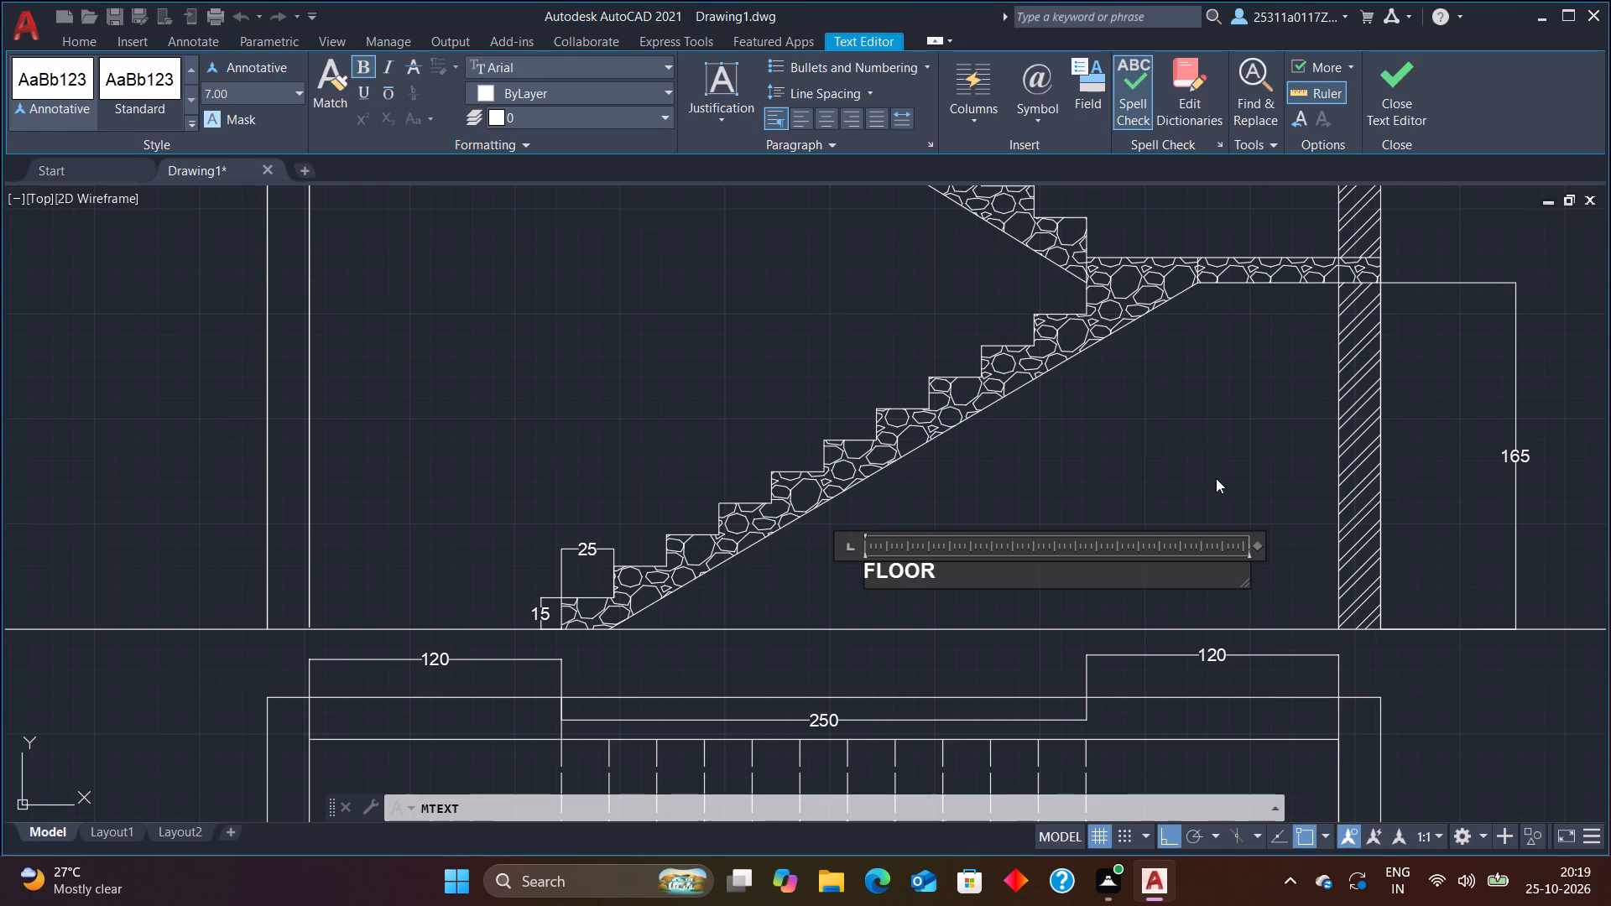
left_click(1216, 478)
Move the FLOOR label down so it sits just above the section's ground line.
left_click_drag(905, 575, 1065, 560)
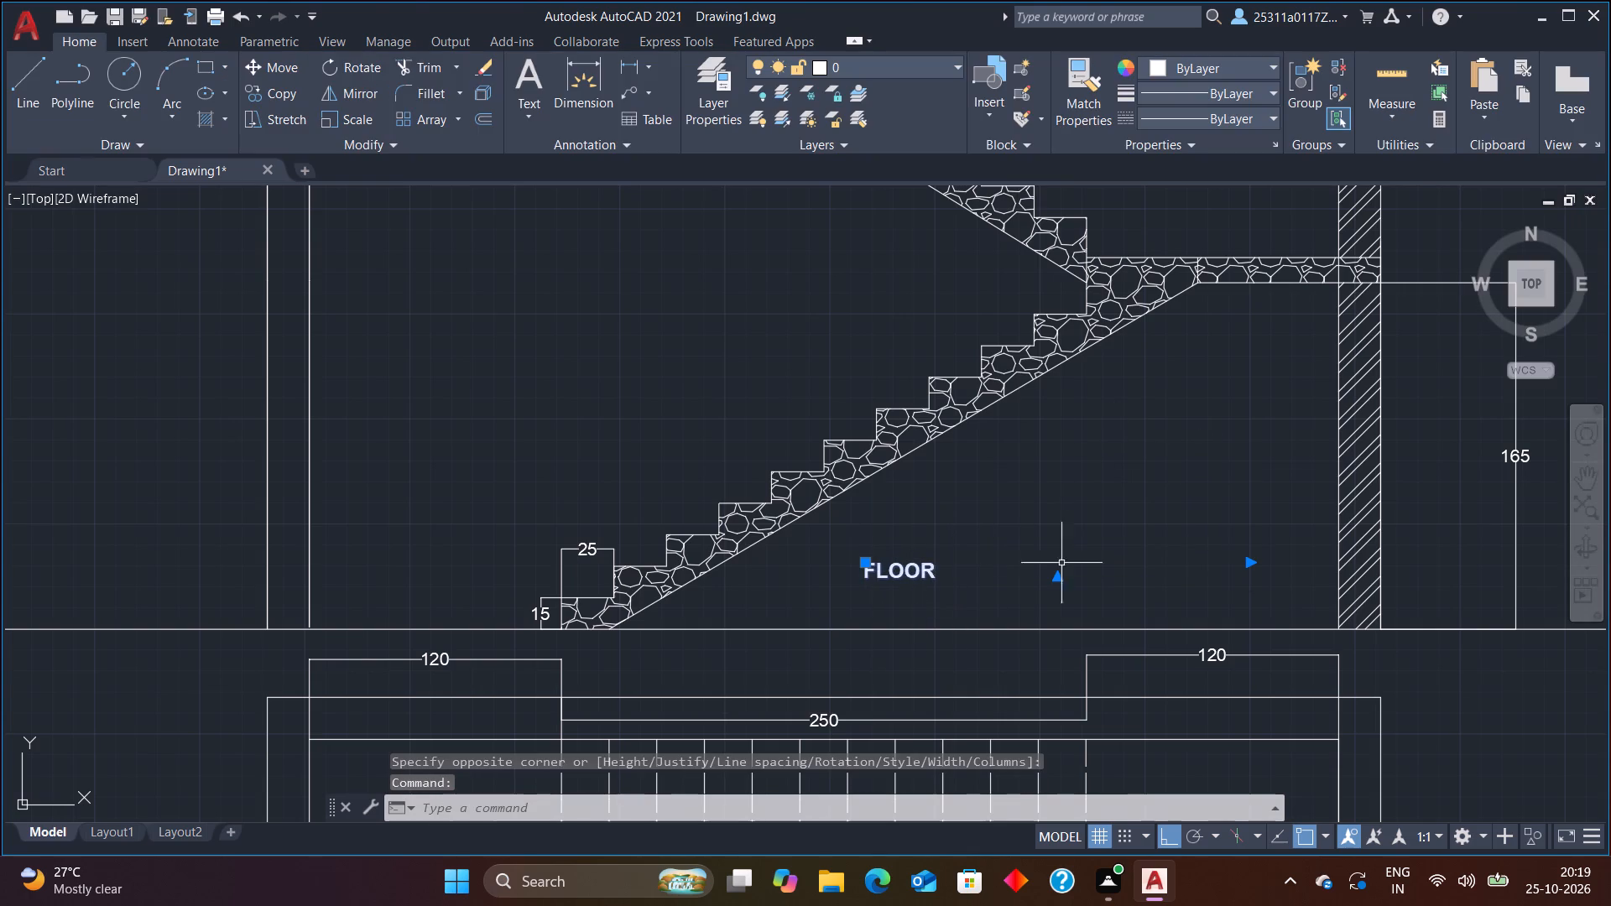
left_click_drag(1065, 560, 931, 611)
left_click_drag(905, 573, 906, 573)
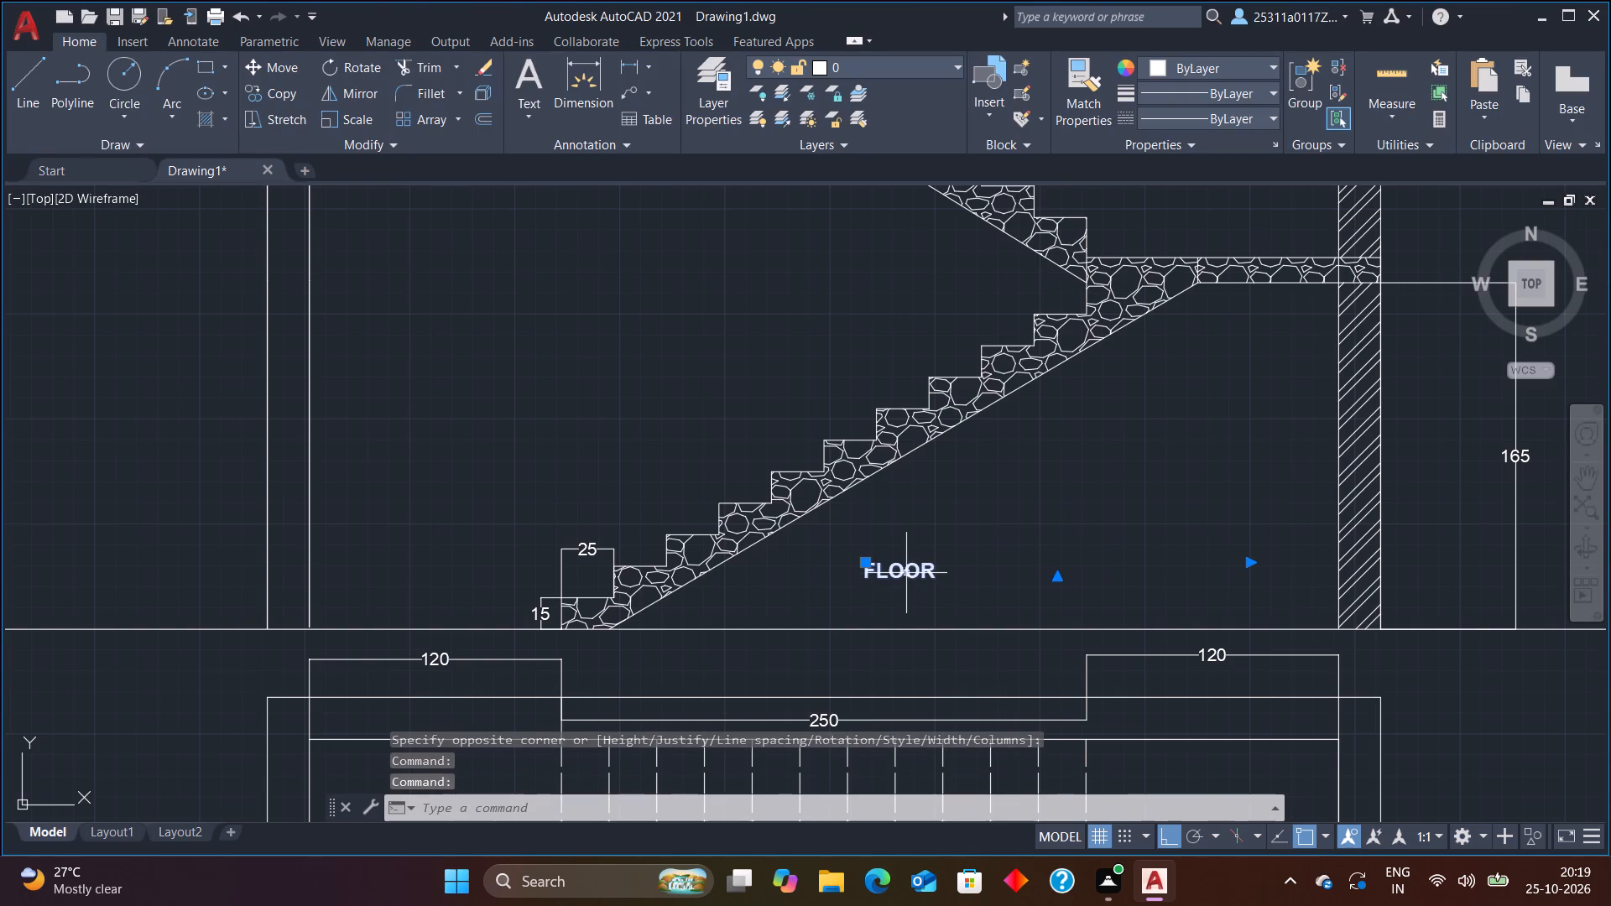
left_click_drag(906, 573, 955, 575)
left_click_drag(947, 576, 915, 596)
left_click_drag(955, 579, 946, 579)
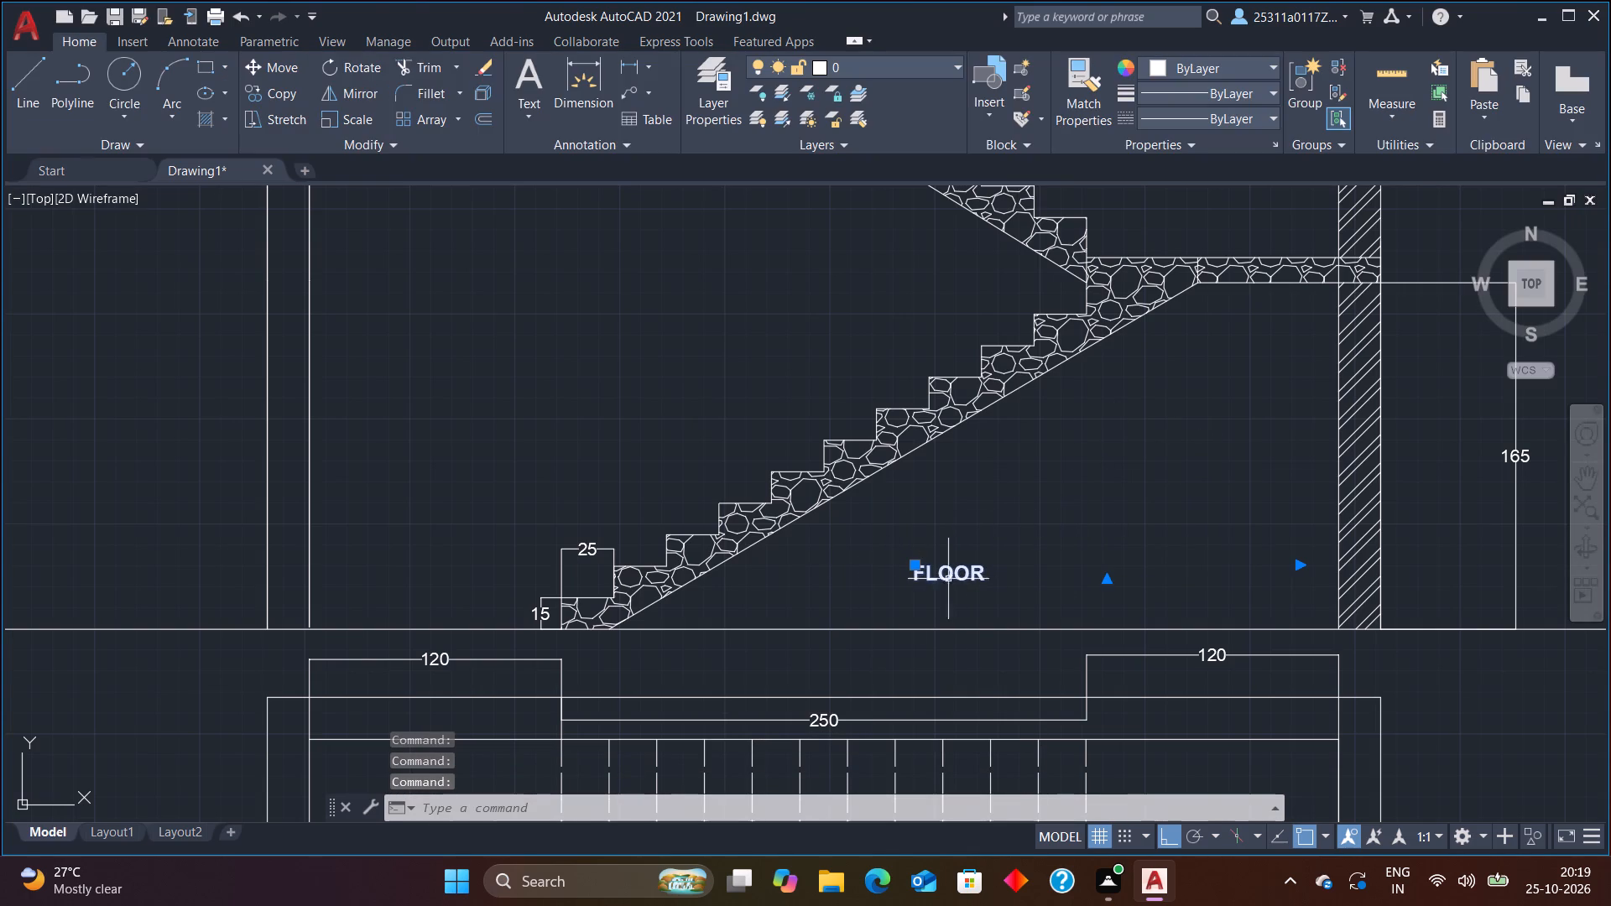
left_click_drag(946, 579, 917, 612)
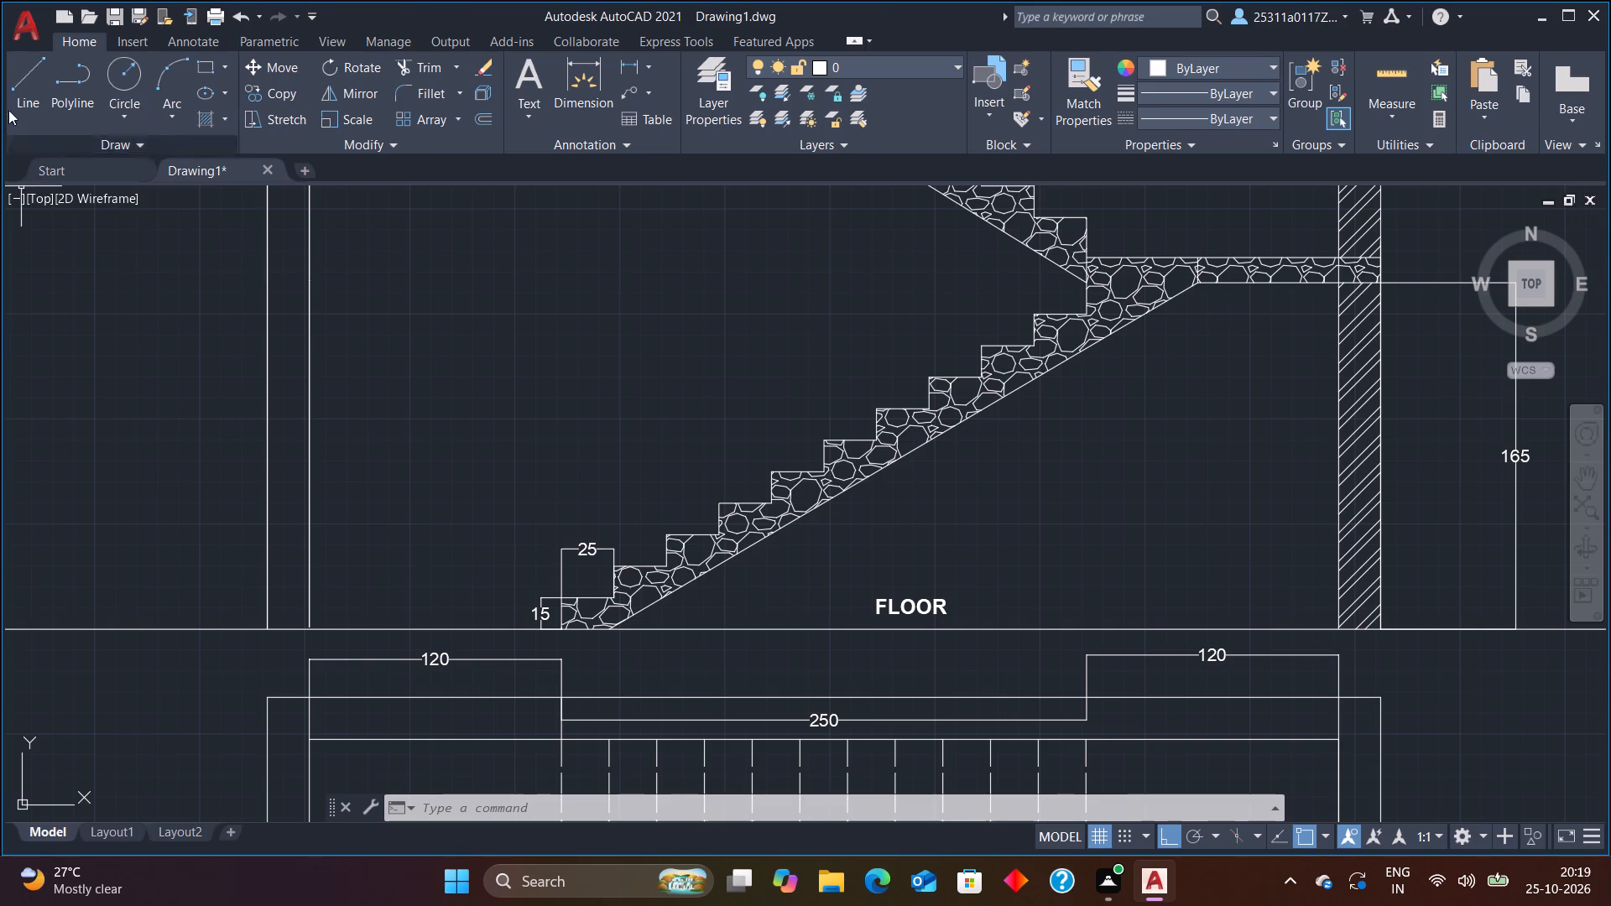
Add a bold multiline text title ELEVATION ON SECTION -AA, height 5, between the section's ground line and the plan.
left_click(540, 71)
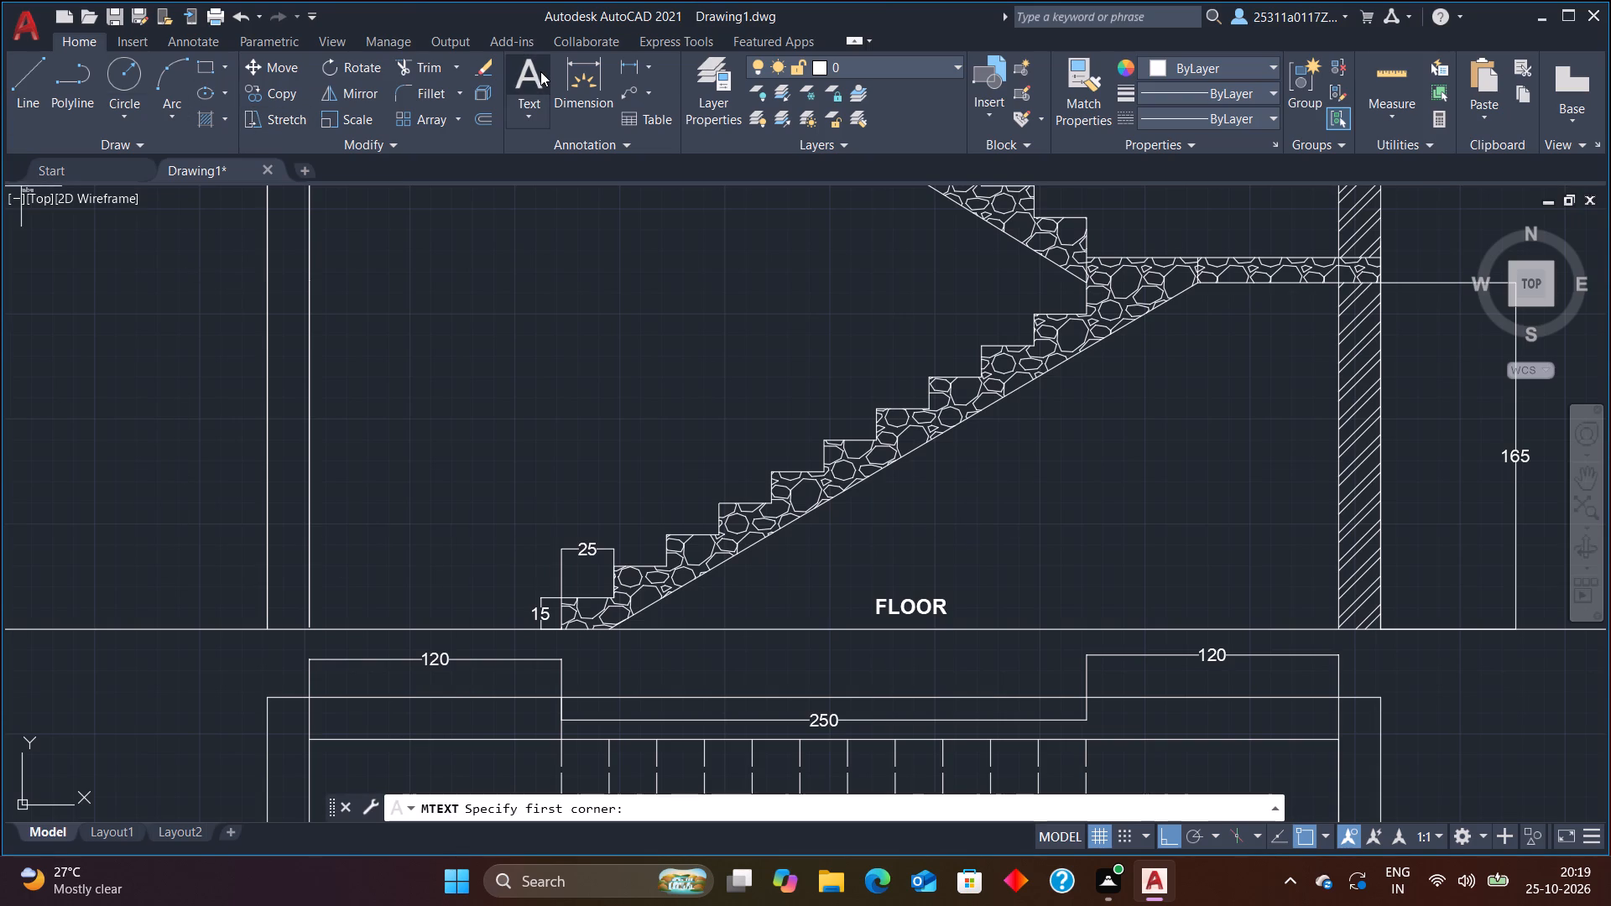
left_click(540, 71)
left_click(539, 72)
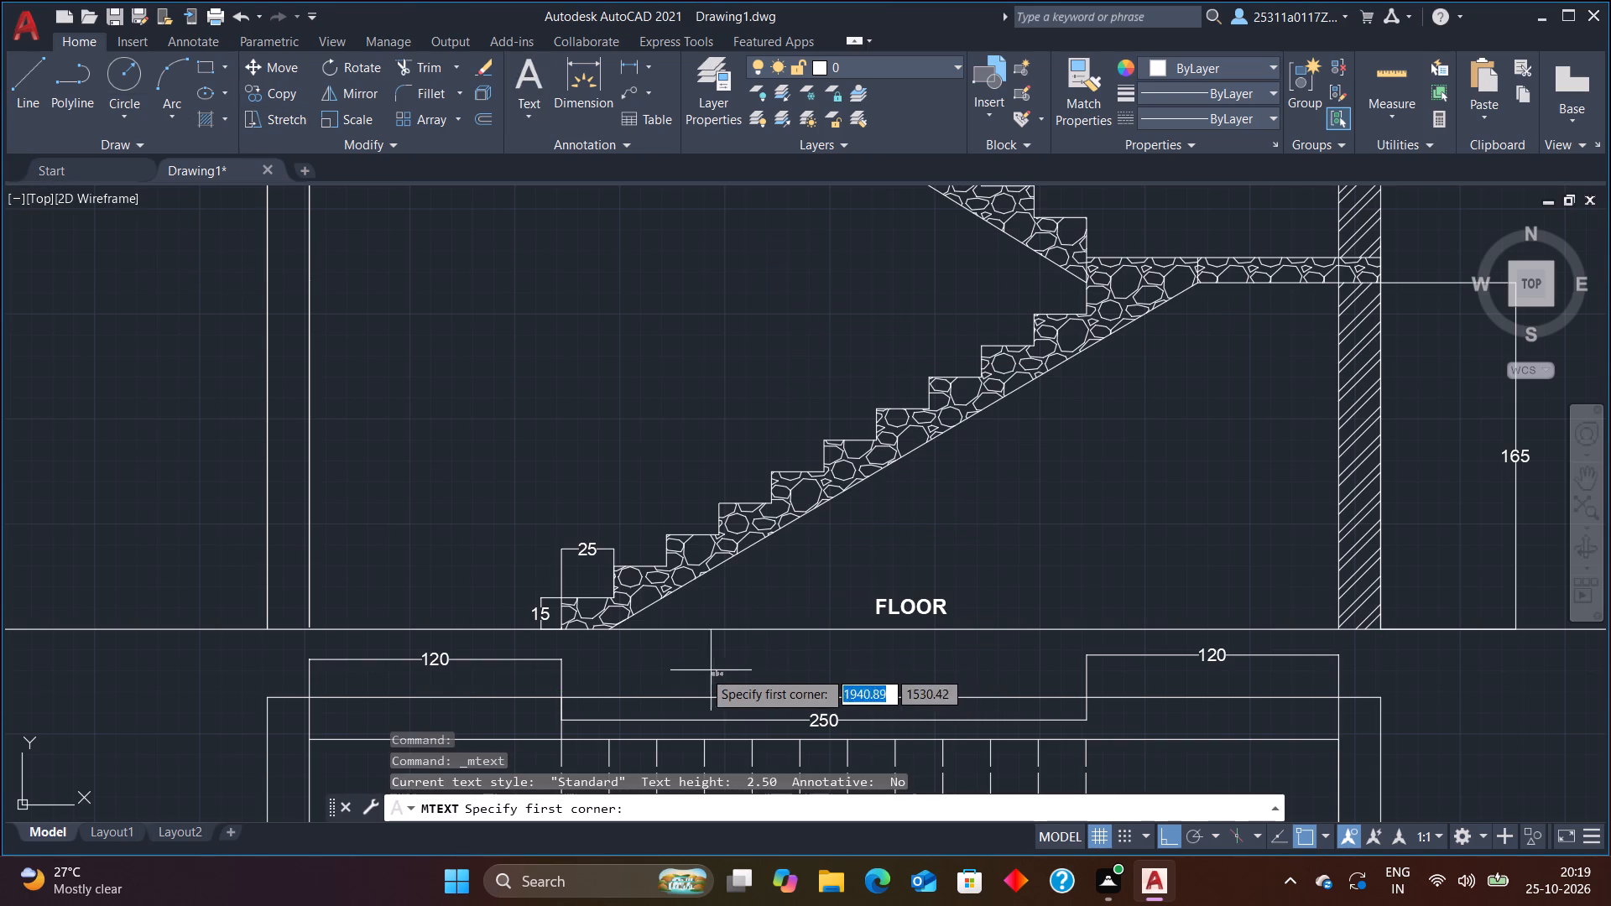
left_click_drag(637, 657, 665, 659)
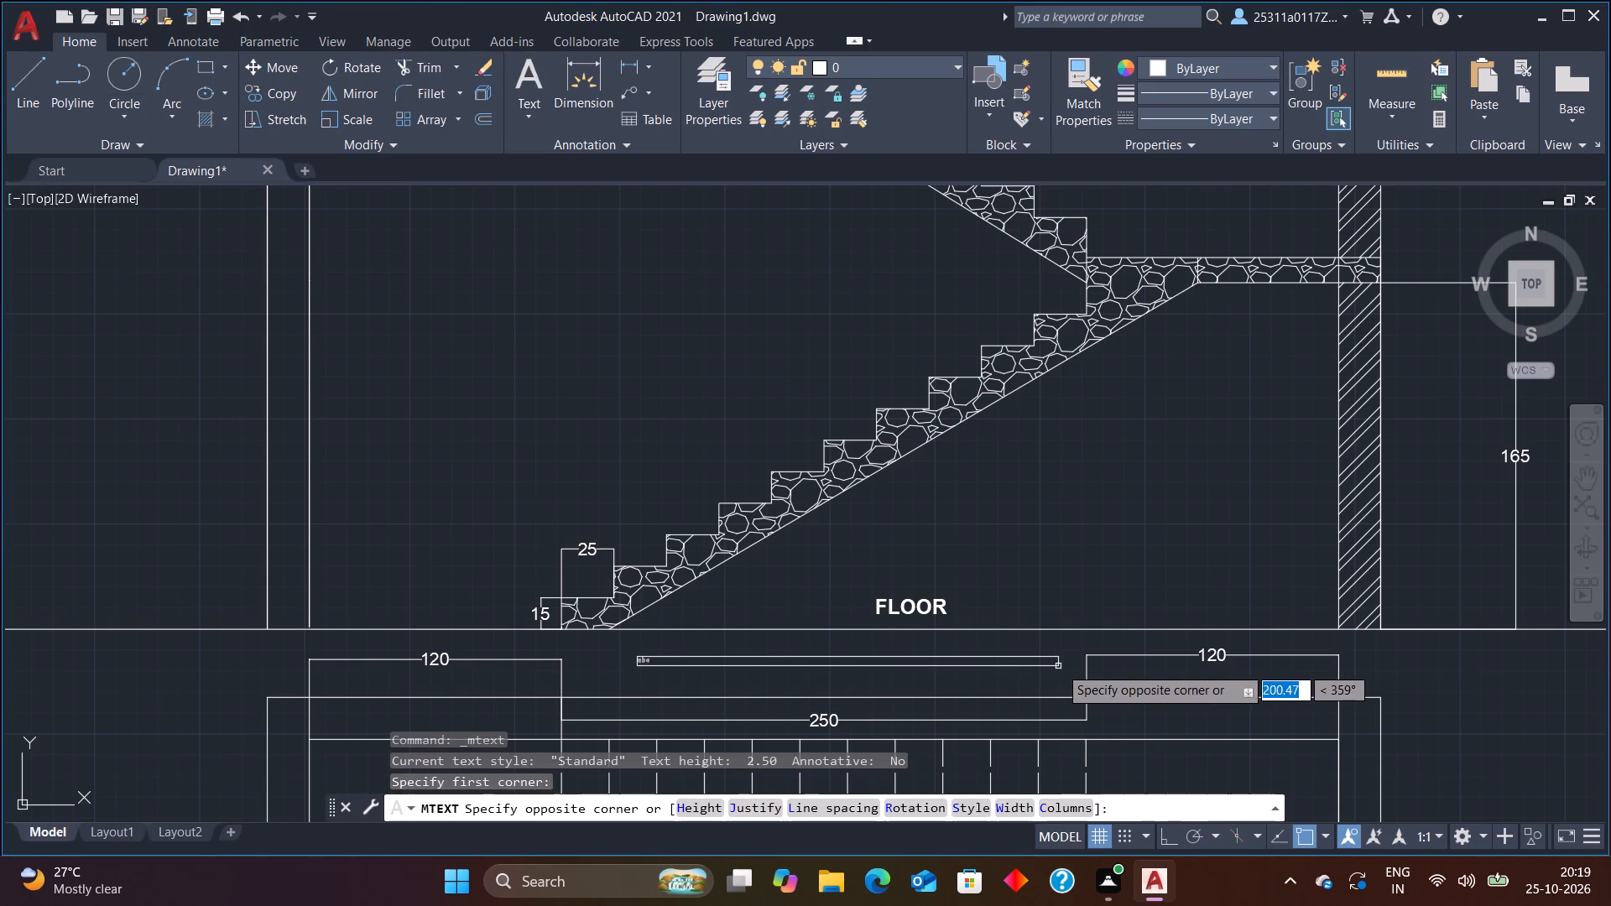
left_click(1067, 669)
left_click(294, 91)
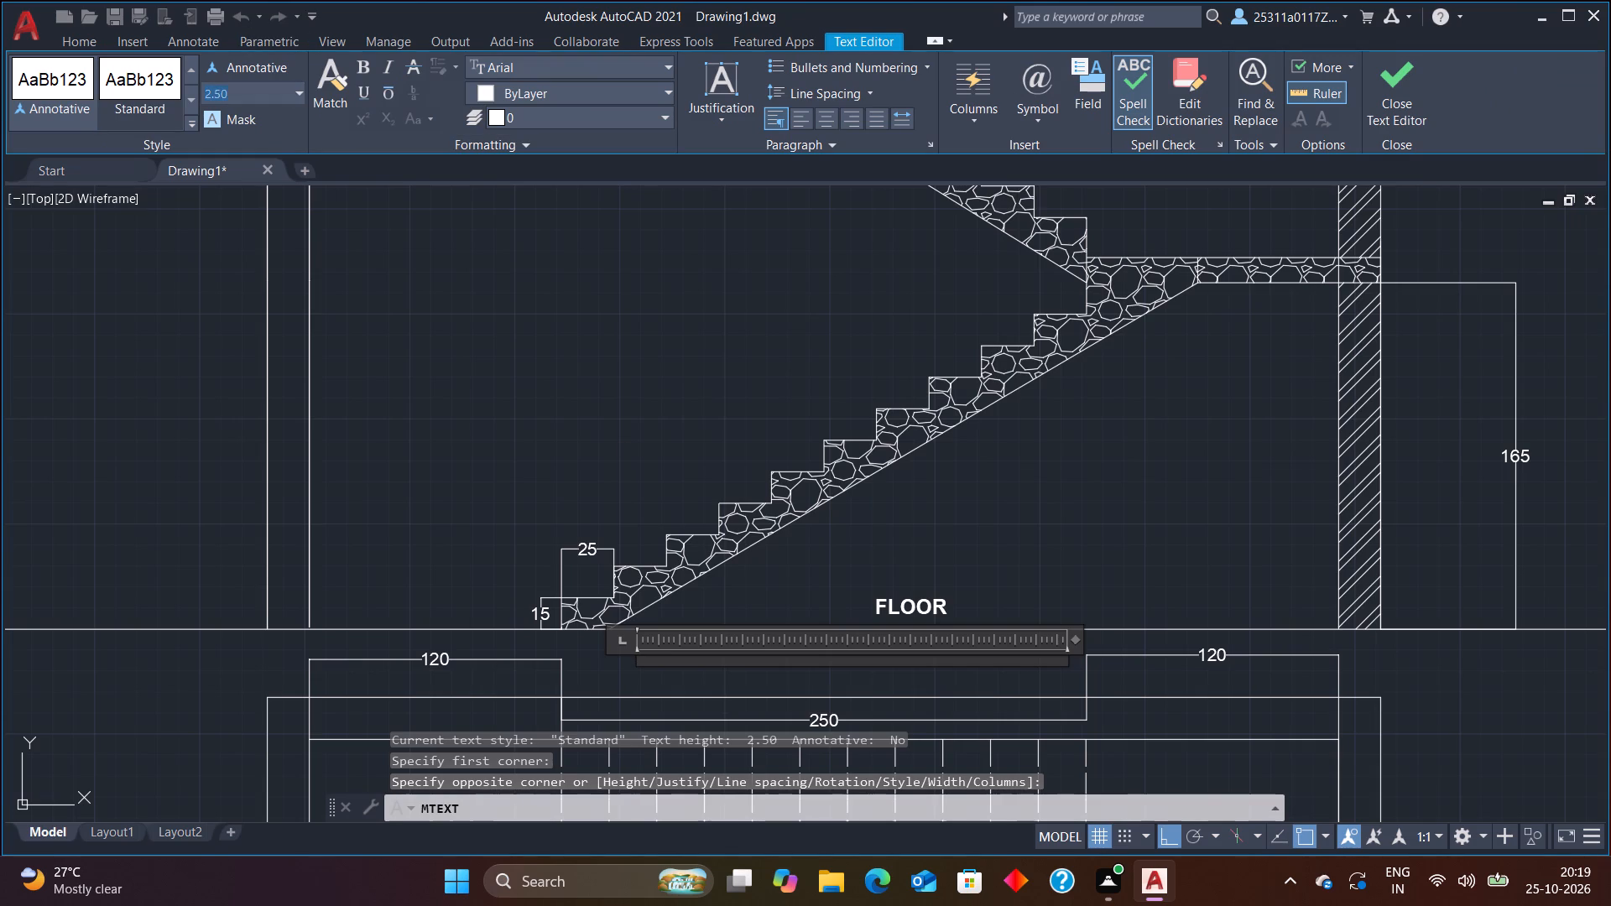
left_click(272, 86)
key("BackSpace")
key("5")
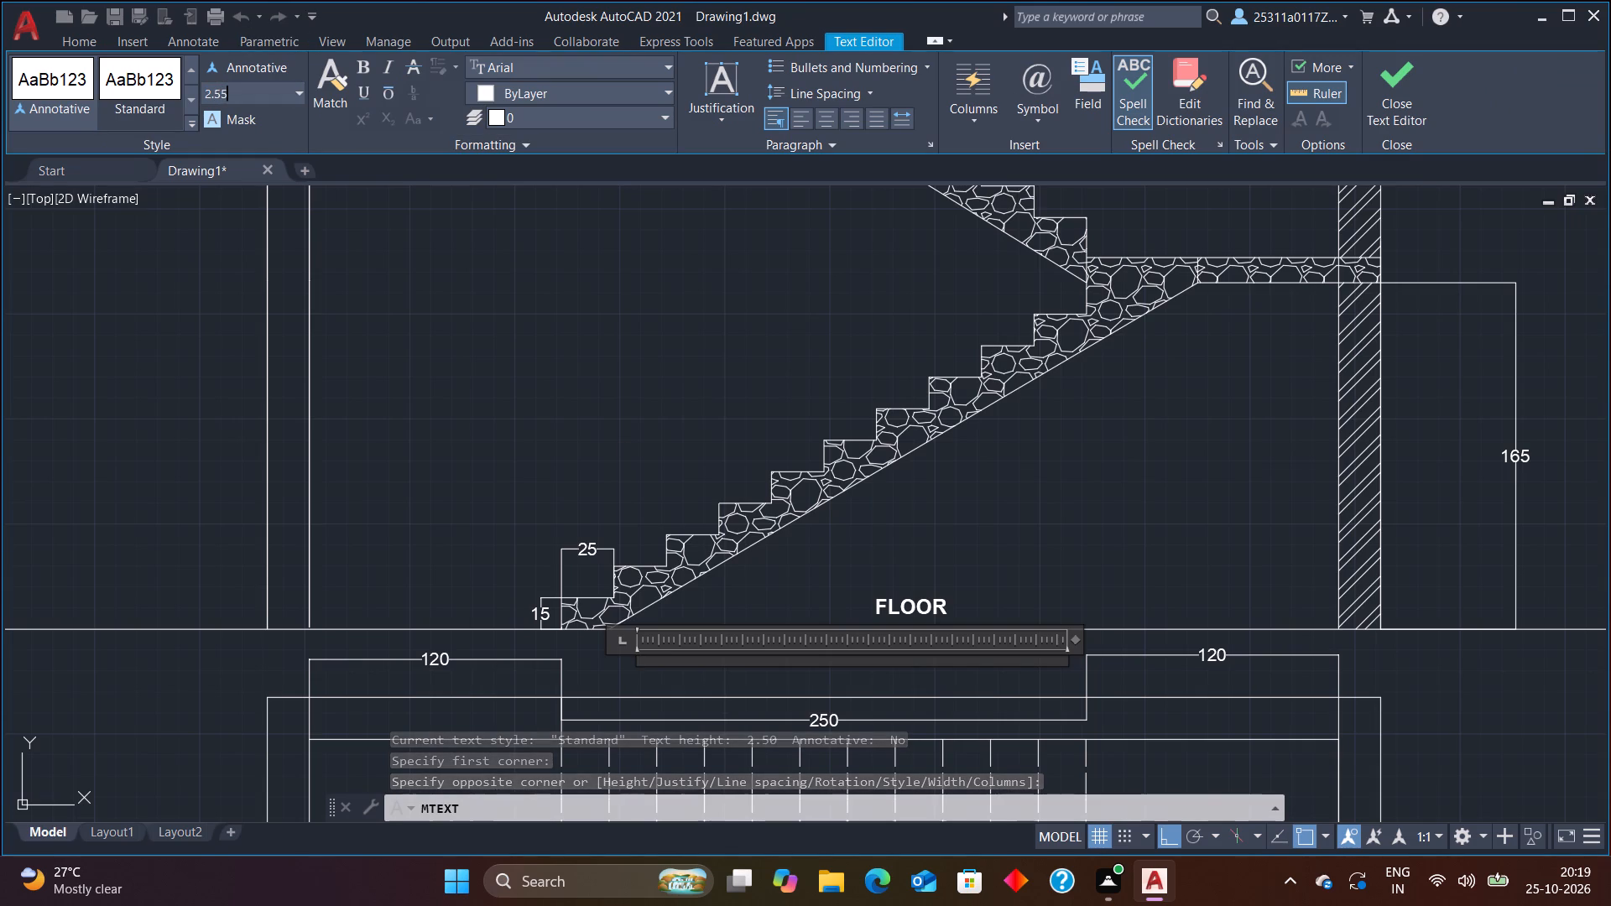
key("BackSpace")
key("BackSpace")
key("BackSpace")
key("BackSpace")
key("BackSpace")
key("5")
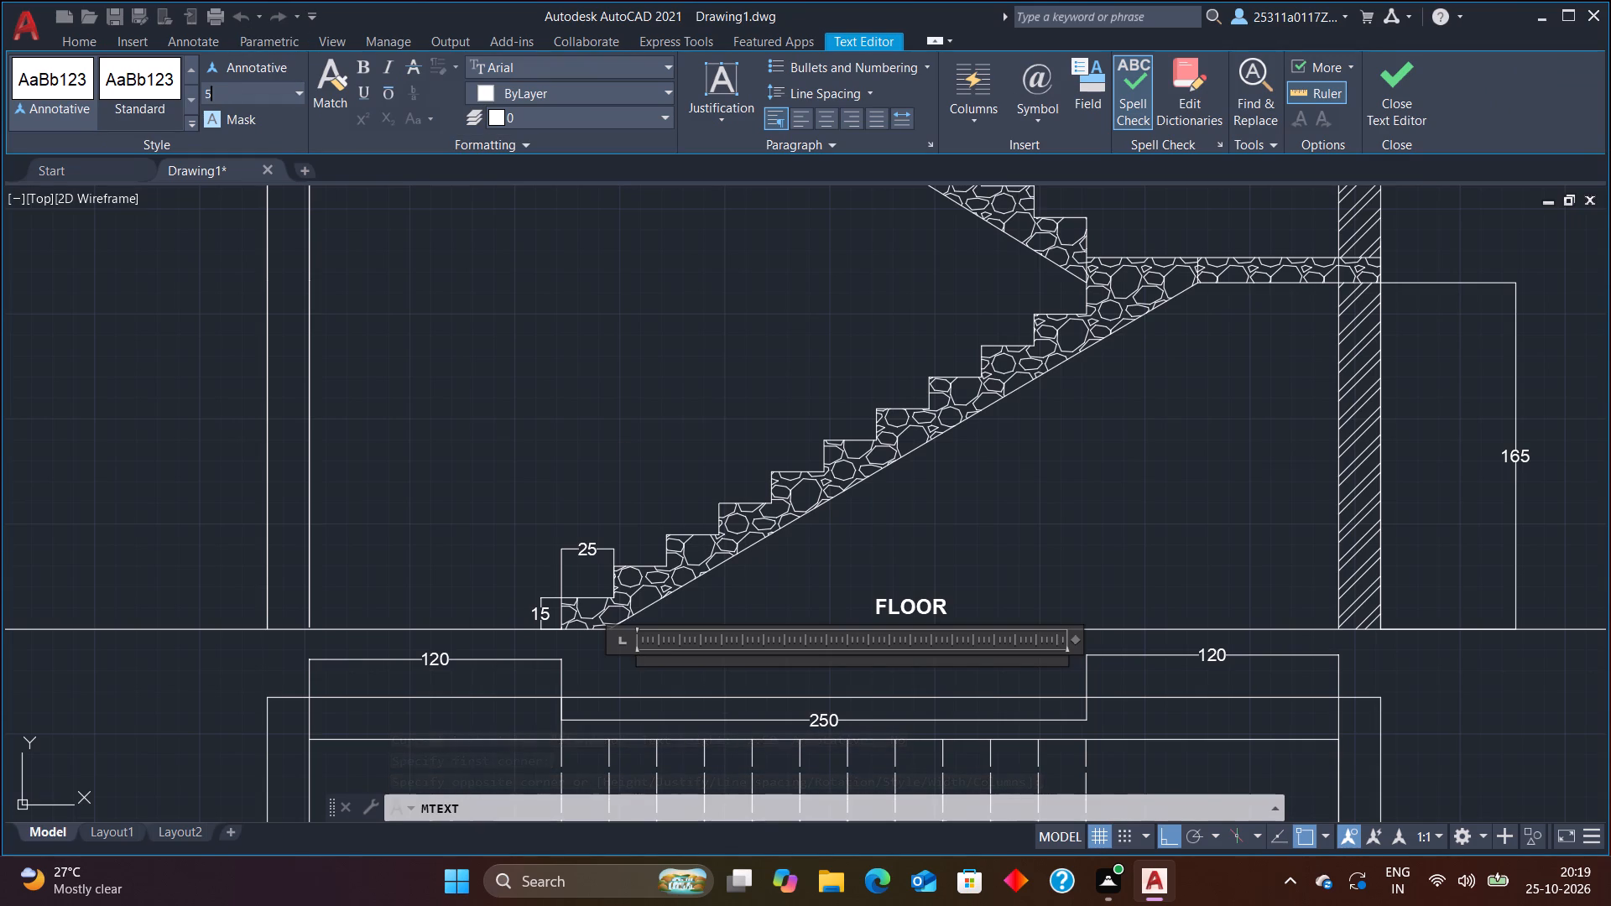
key("Return")
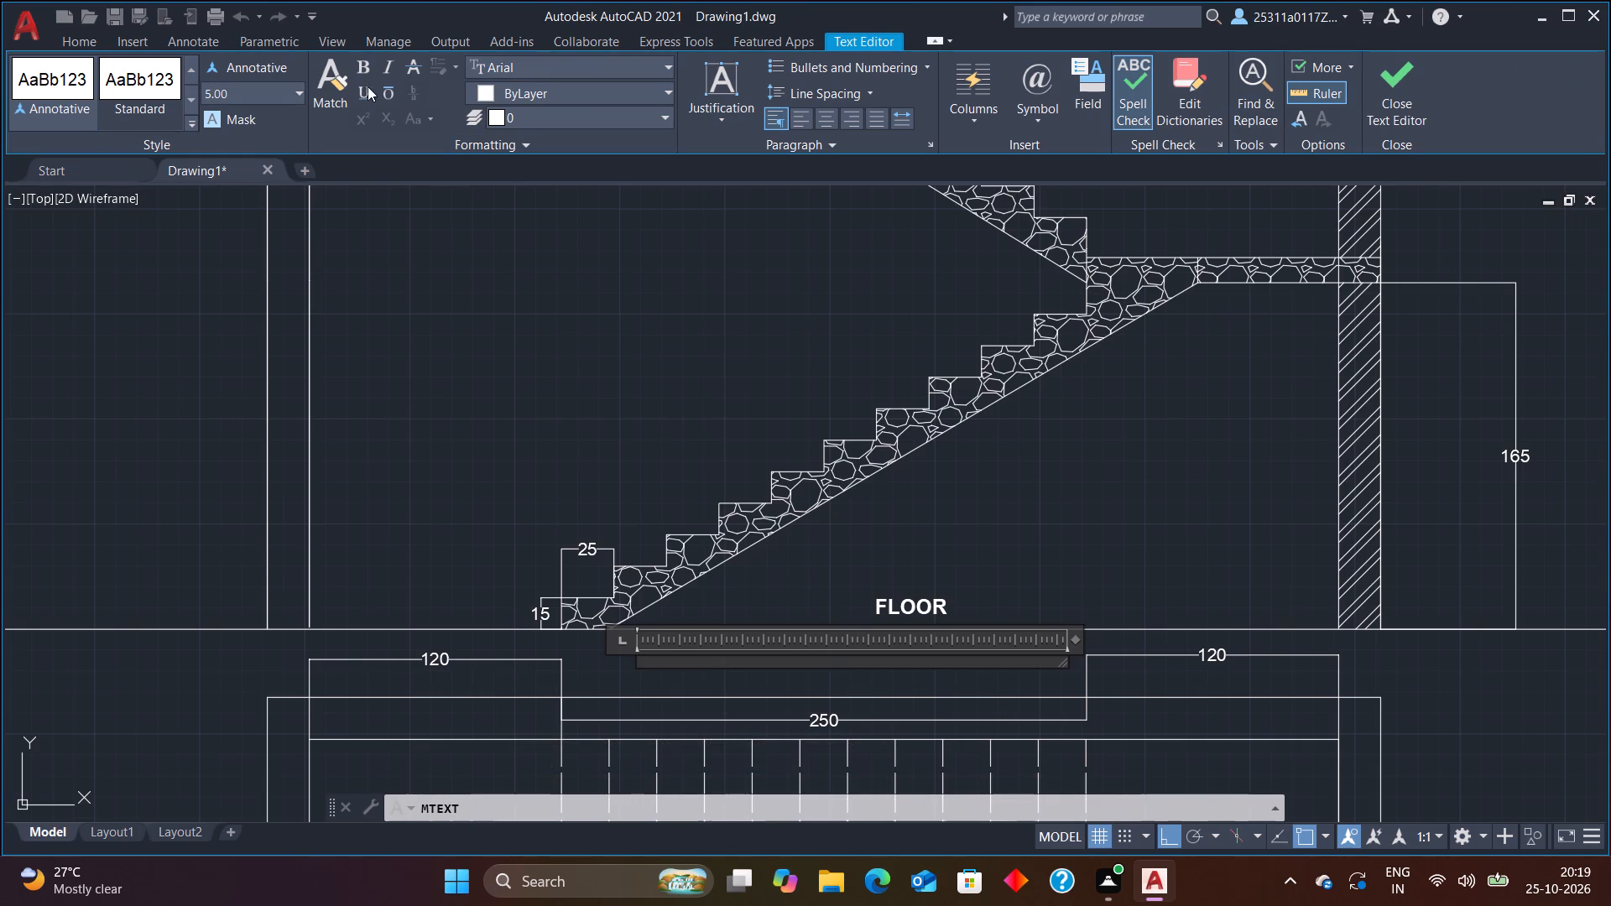
left_click(360, 77)
key("e")
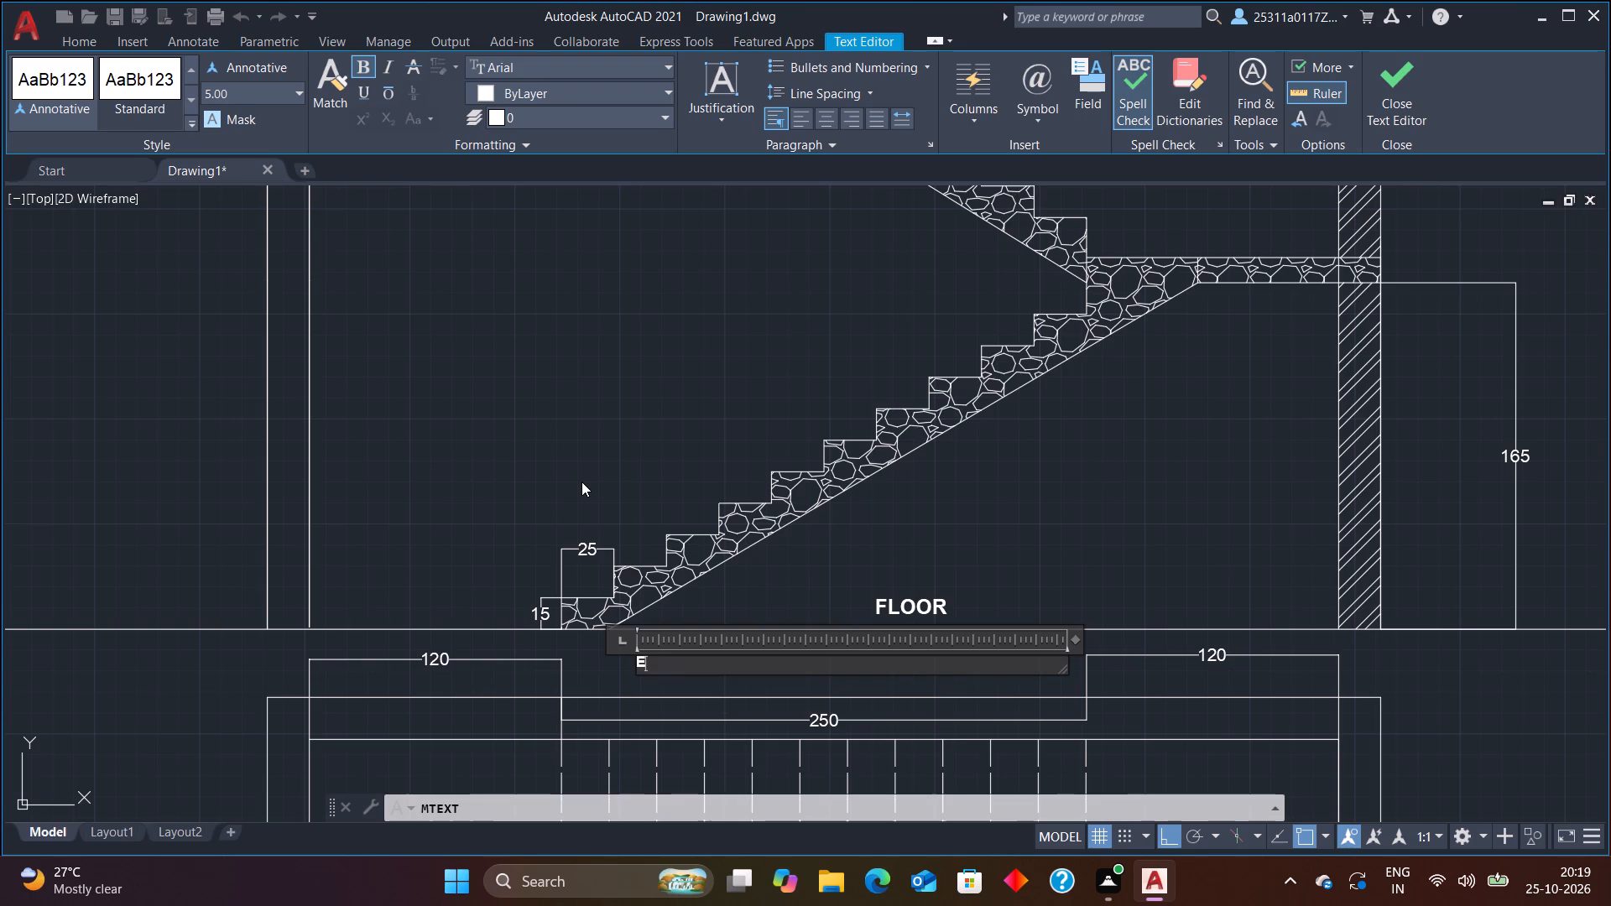
type("LEVATION ON SECTION")
key("space")
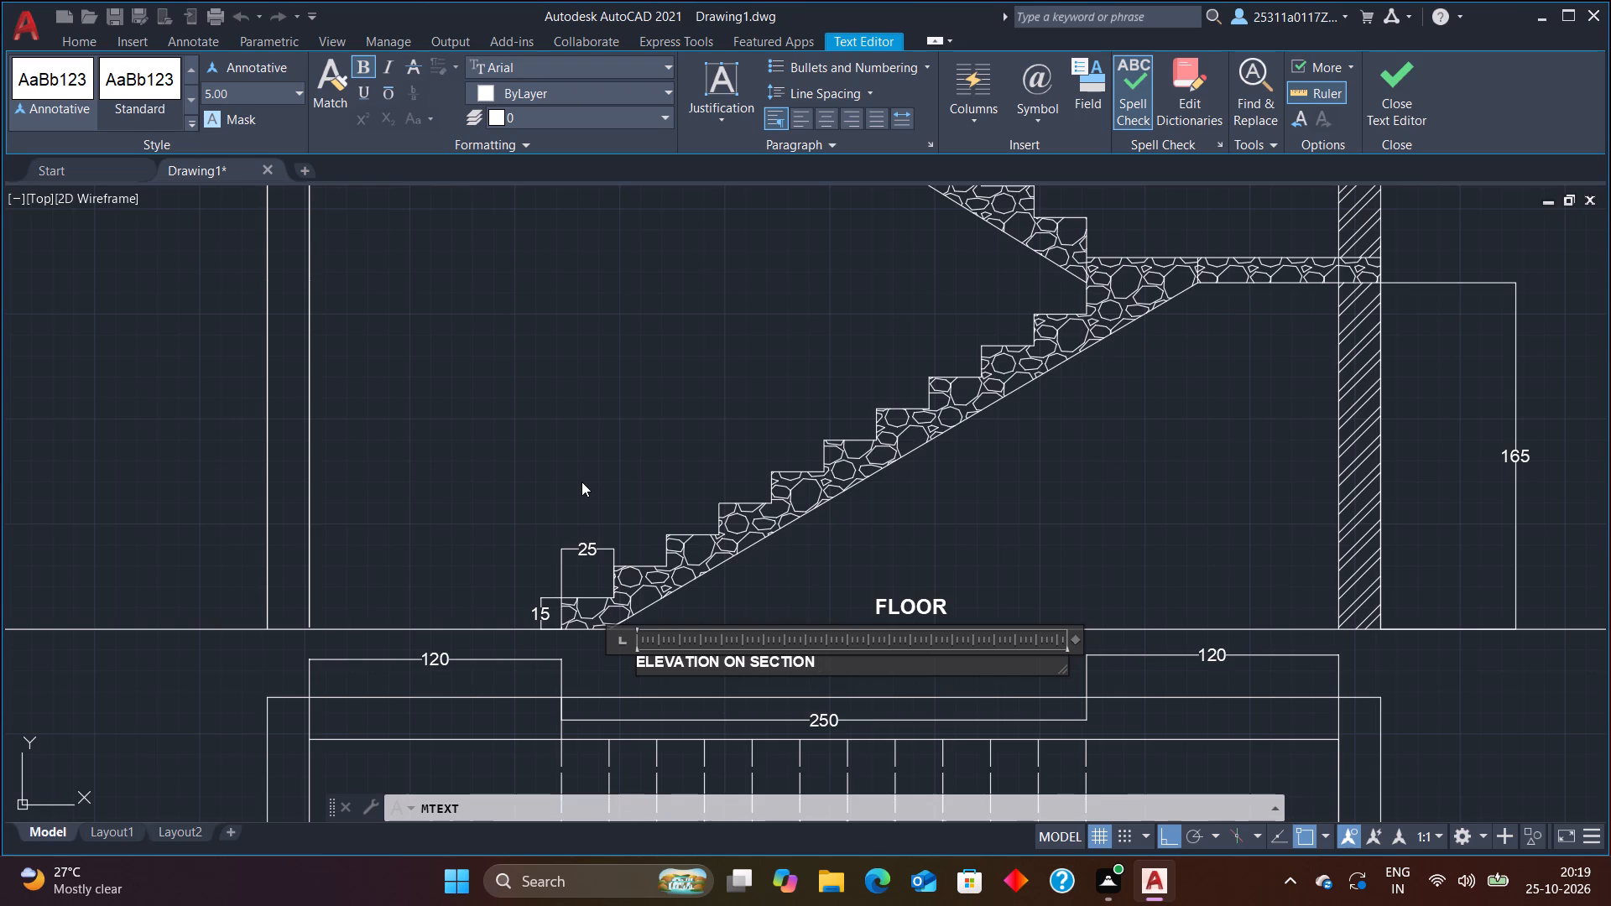
key("minus")
type("AA")
left_click(1046, 528)
Move the section title sideways to roughly centre it between the plan's two 120 dimensions.
left_click_drag(806, 662, 899, 651)
left_click_drag(795, 665, 847, 664)
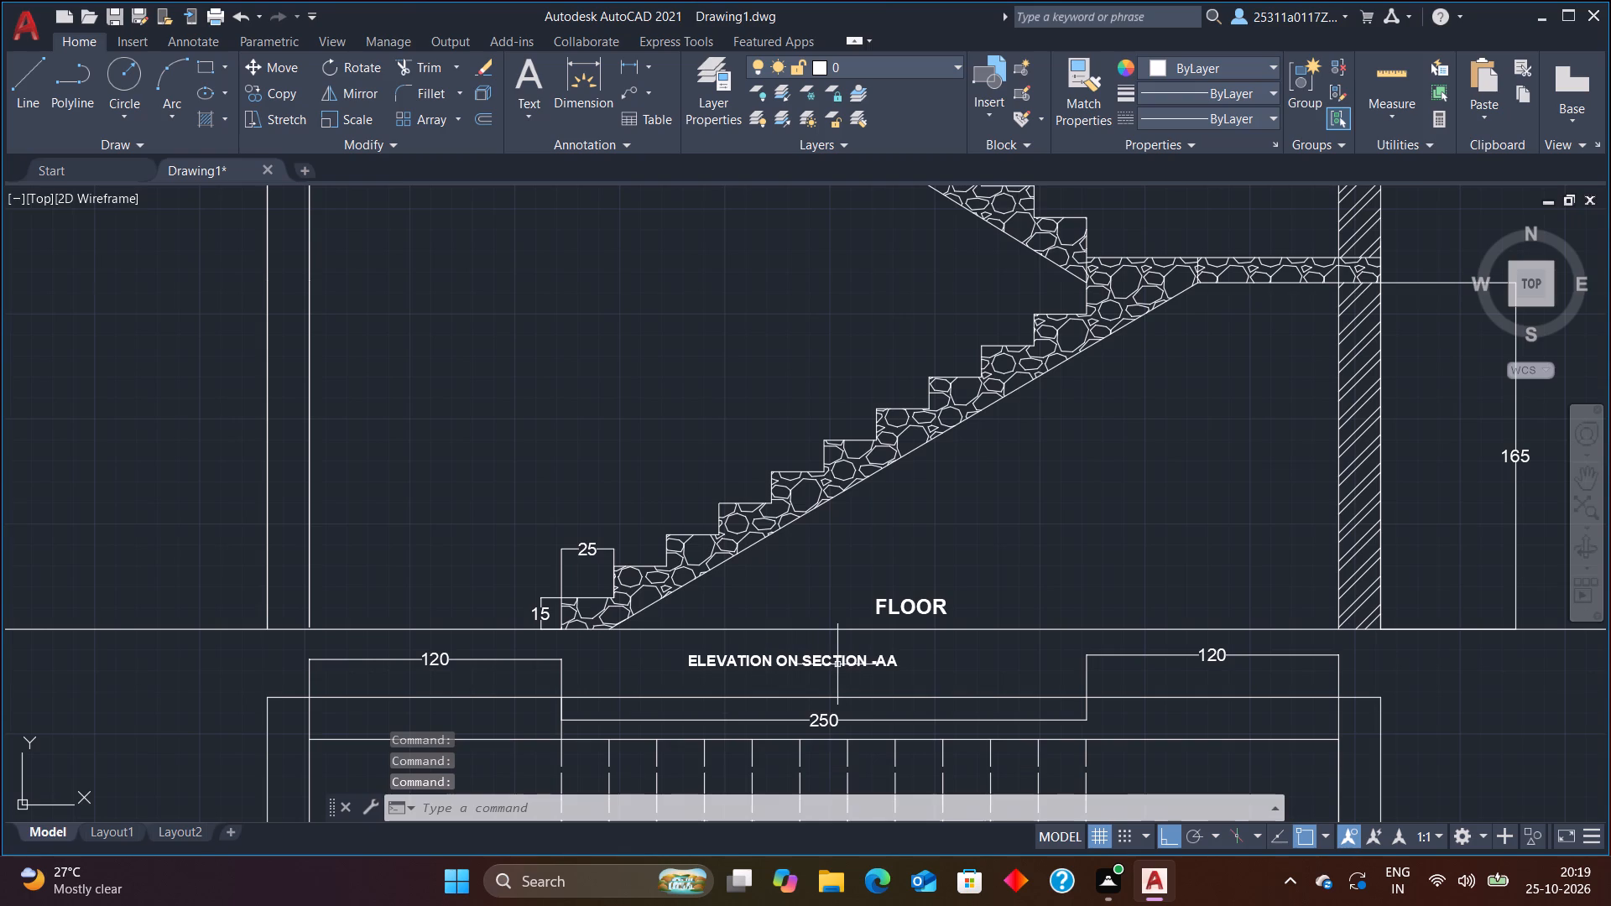
left_click_drag(841, 660, 893, 659)
left_click(1040, 543)
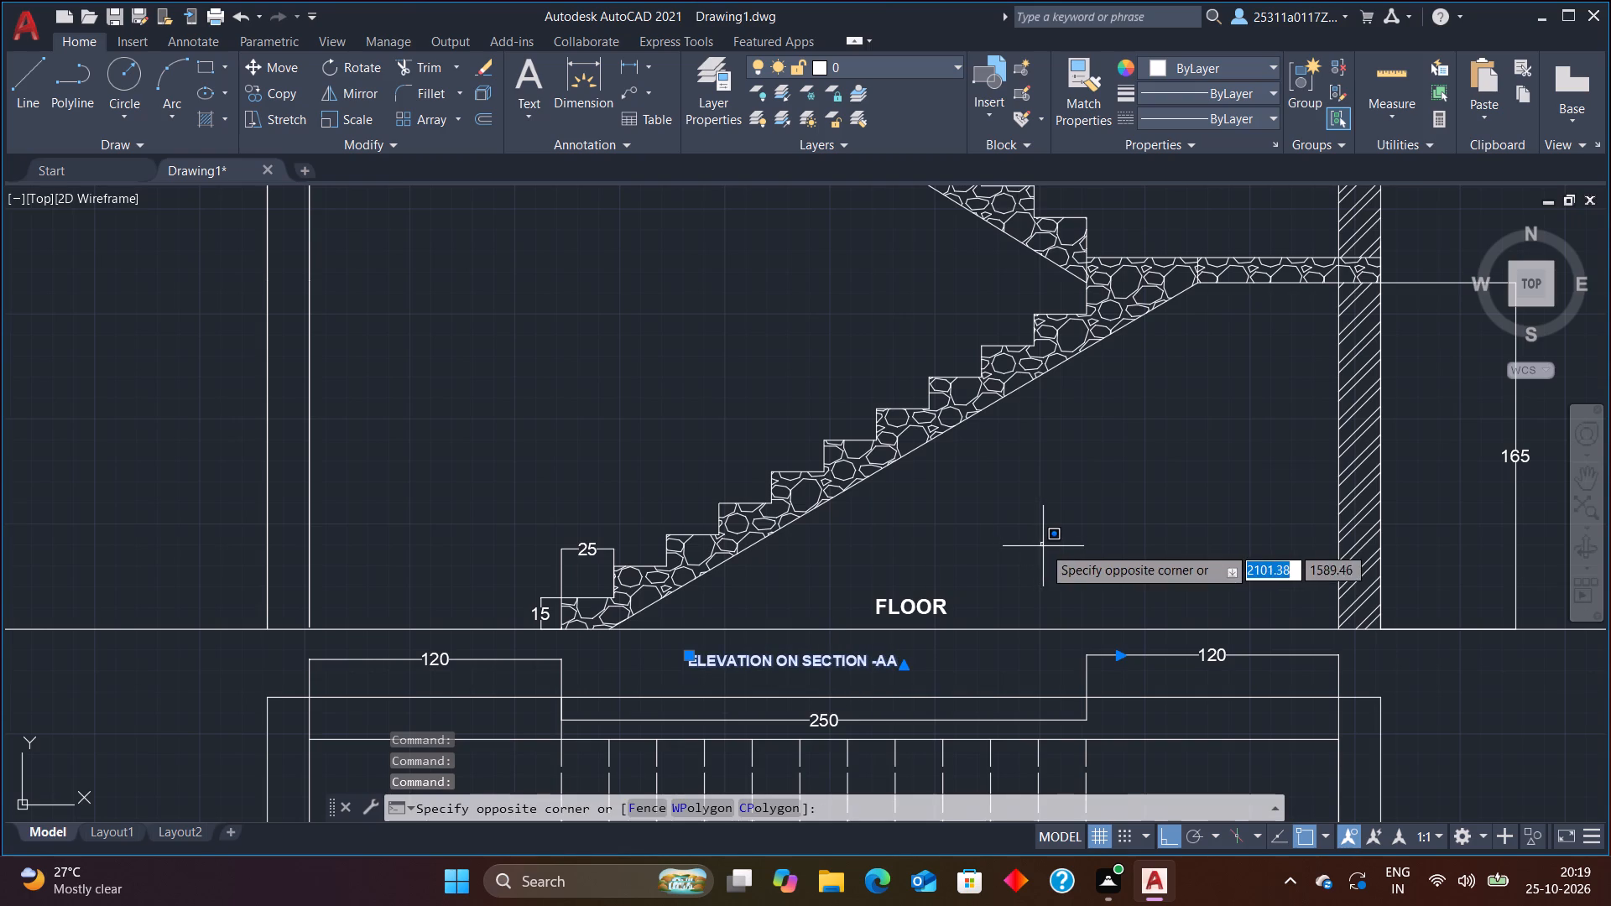
left_click(1043, 547)
key("Escape")
Start a bold multiline text, height 7, below the staircase plan with the title line DOG LEGGED STAIR - PLAN.
scroll(1043, 547, "down", 3)
scroll(1007, 715, "down", 3)
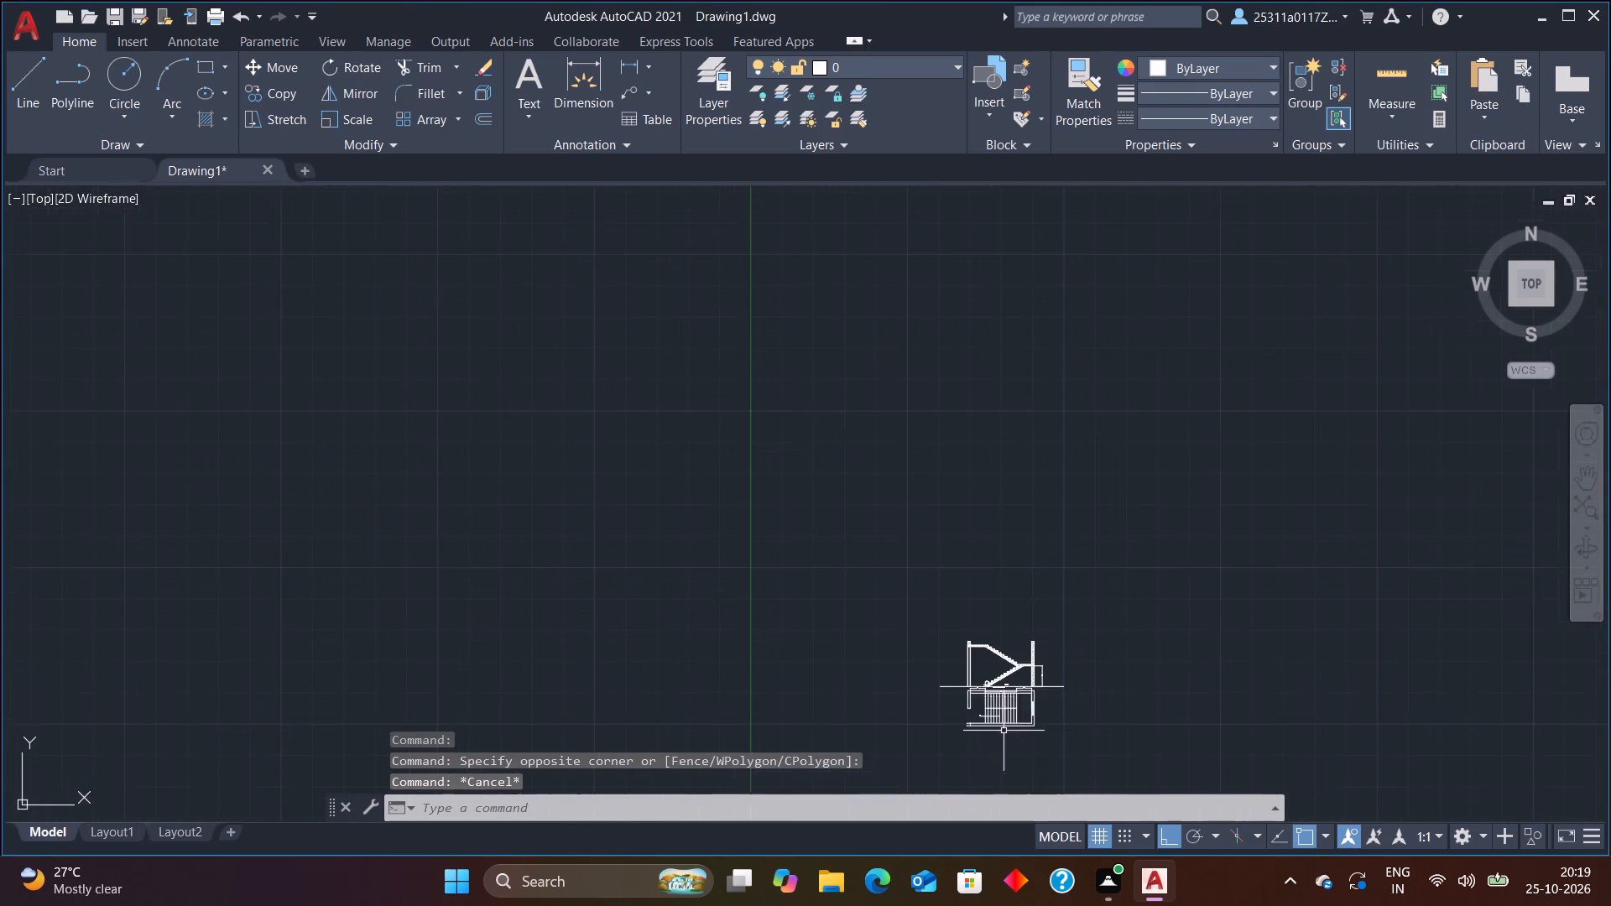
scroll(1000, 763, "up", 4)
scroll(1000, 758, "down", 4)
scroll(1000, 735, "up", 4)
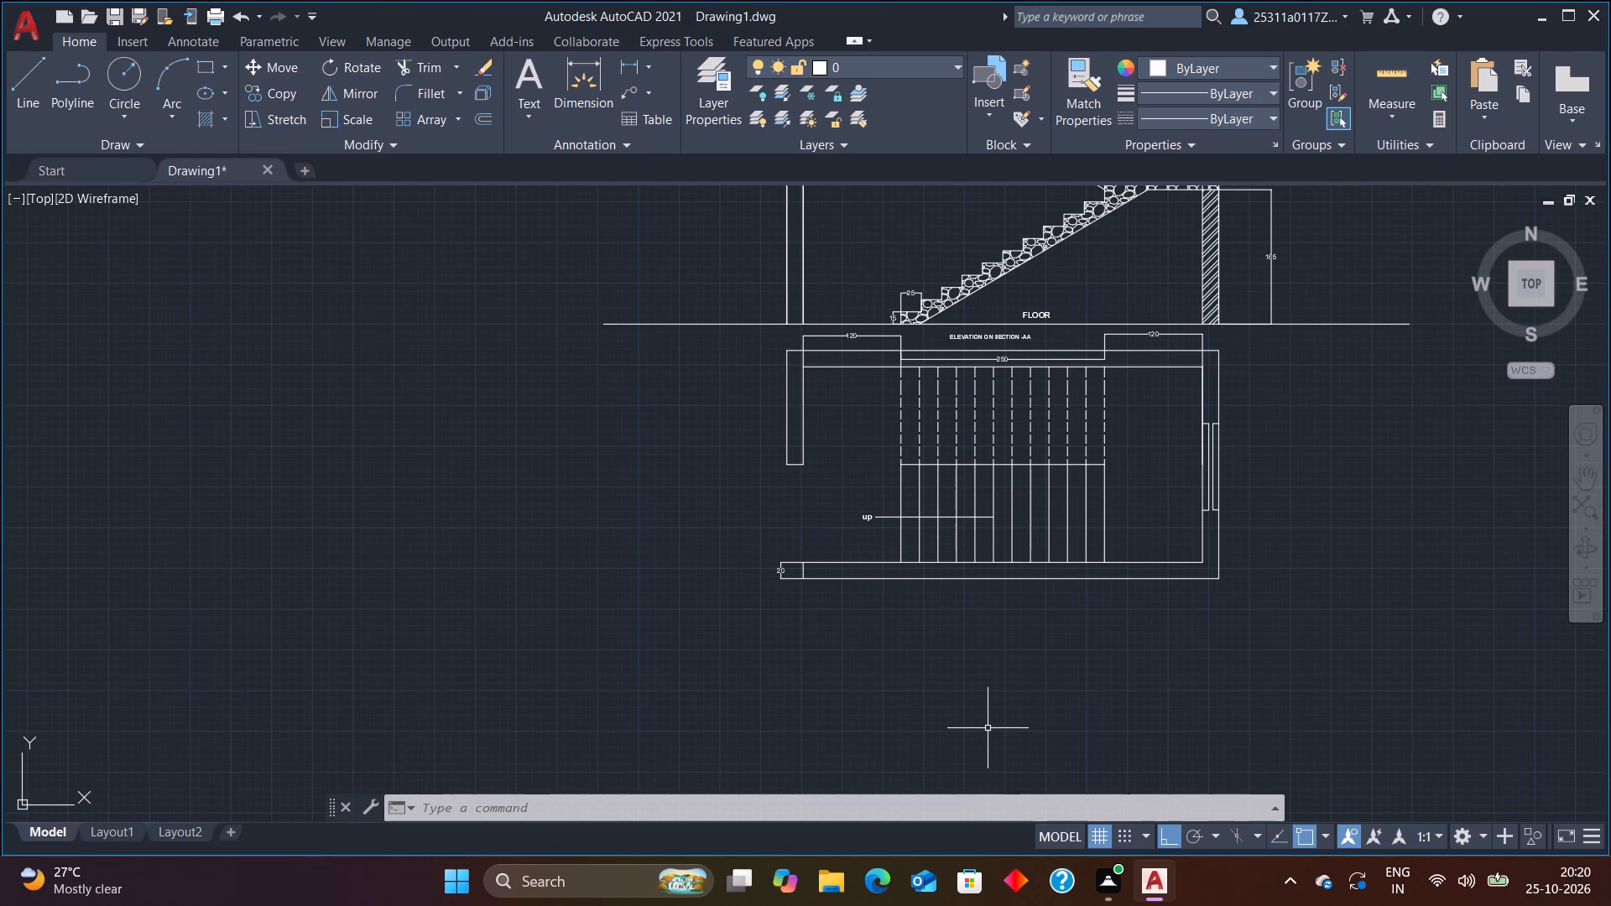
scroll(988, 728, "down", 2)
scroll(1009, 661, "up", 4)
scroll(1014, 711, "down", 2)
scroll(1003, 742, "up", 3)
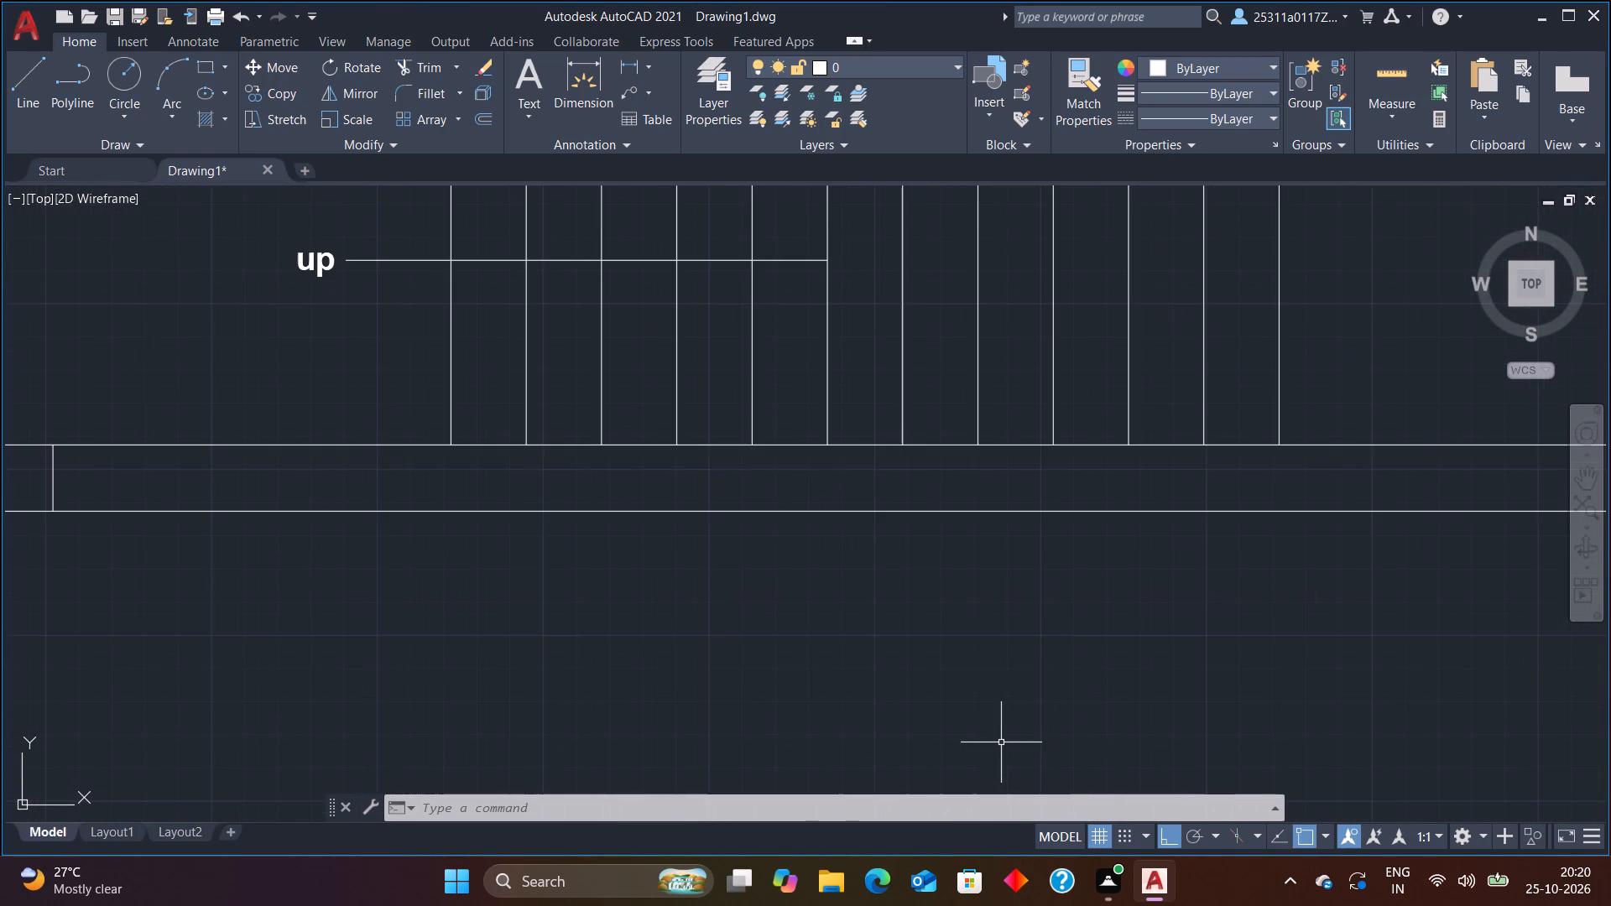
left_click(520, 79)
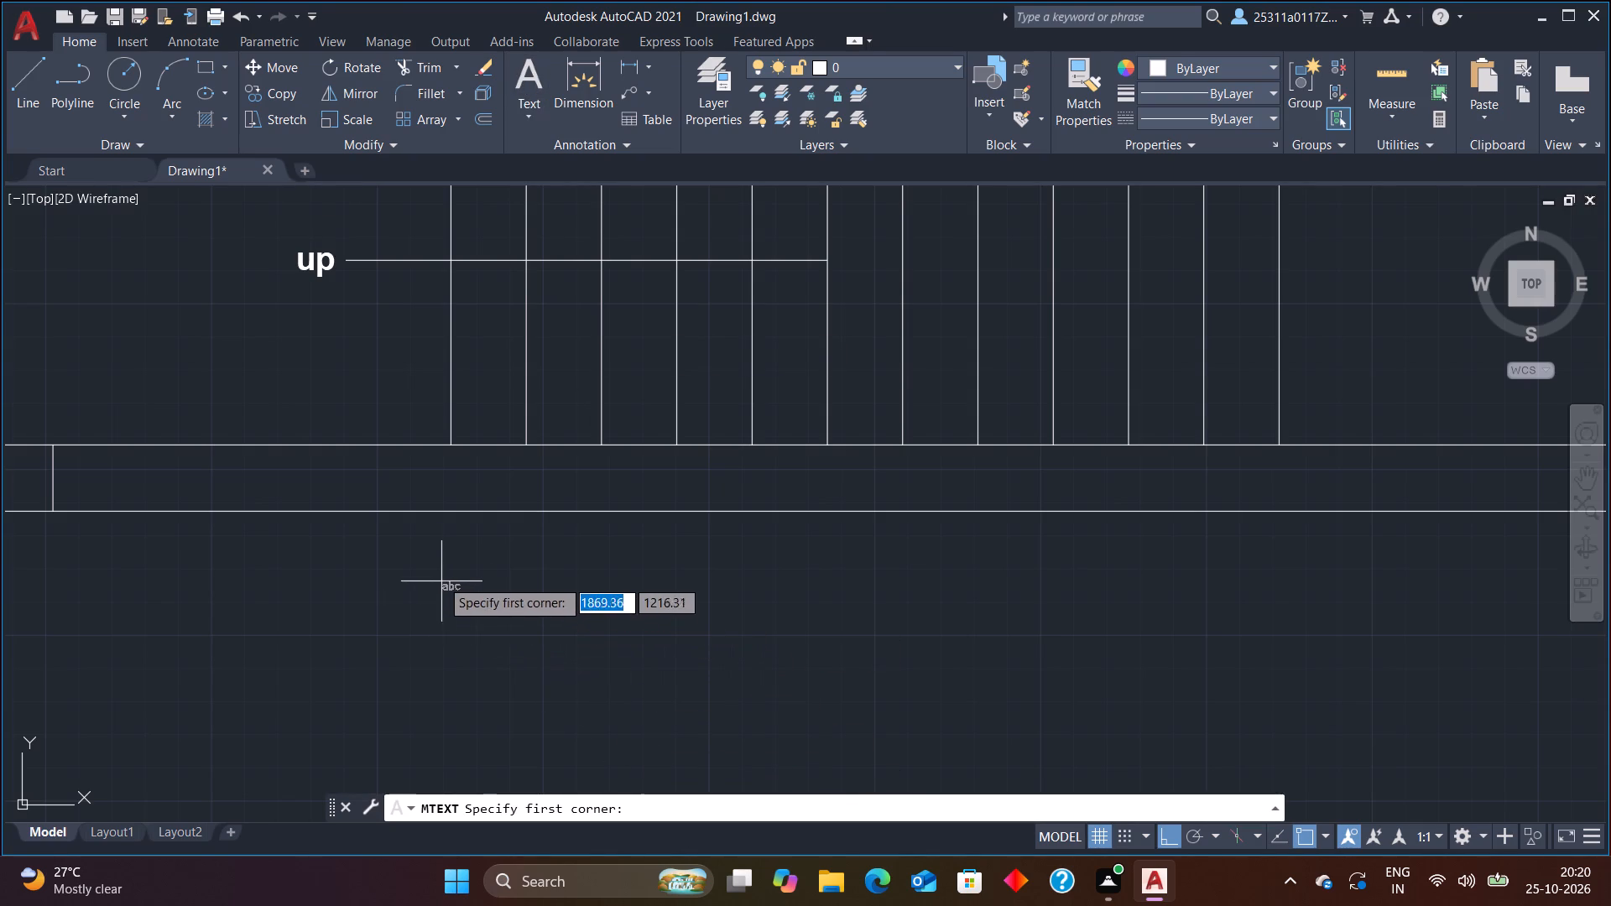
left_click(441, 576)
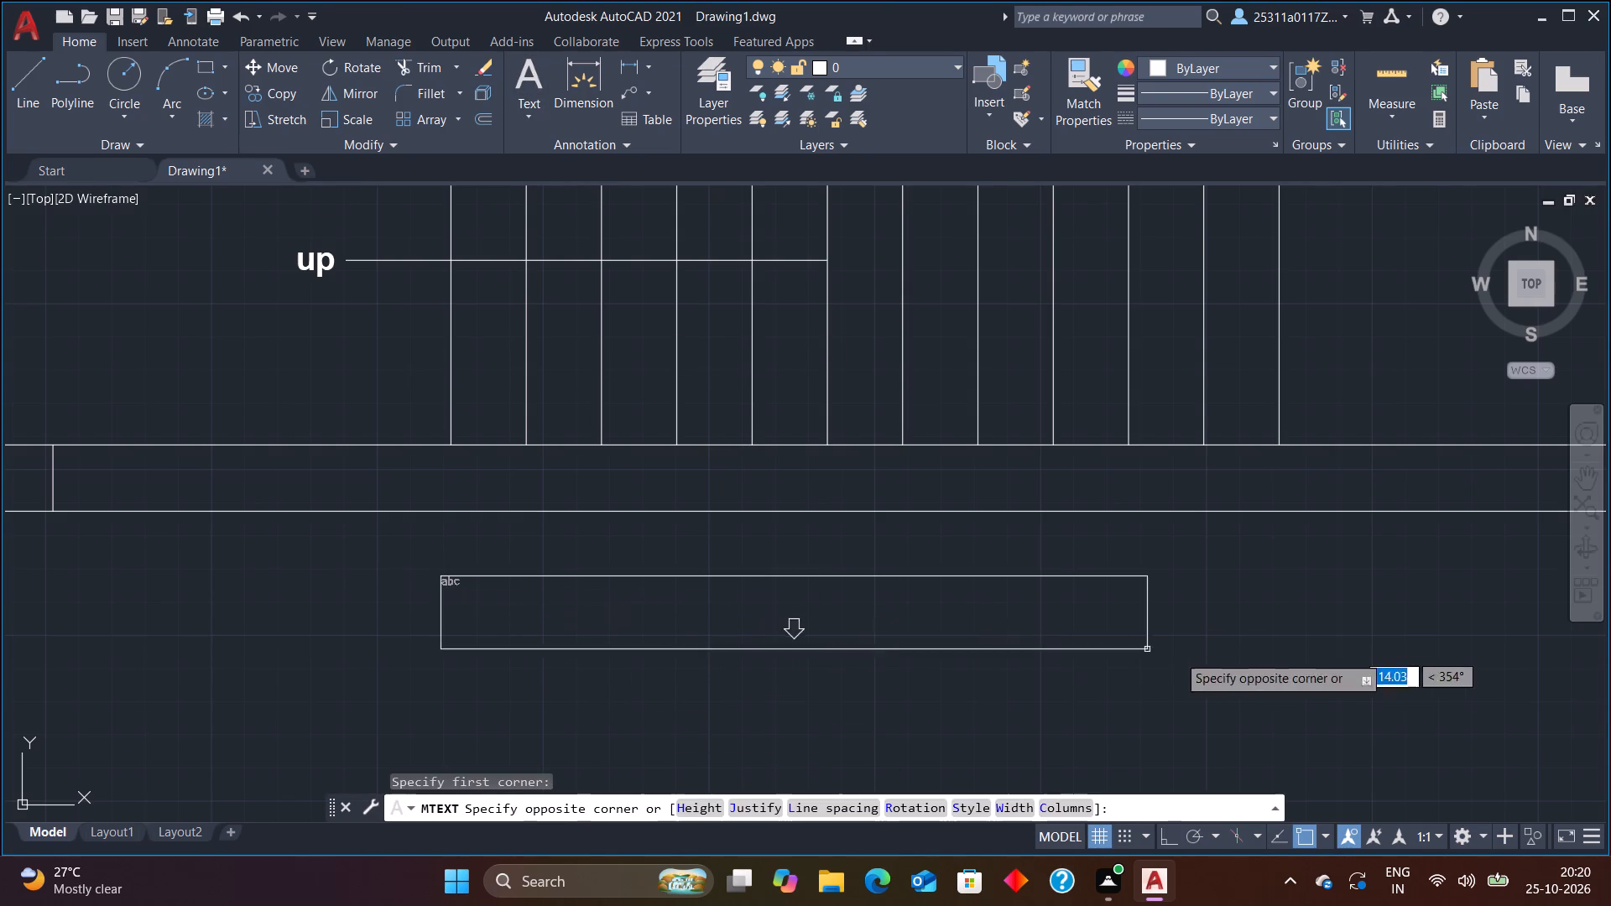
left_click(1279, 723)
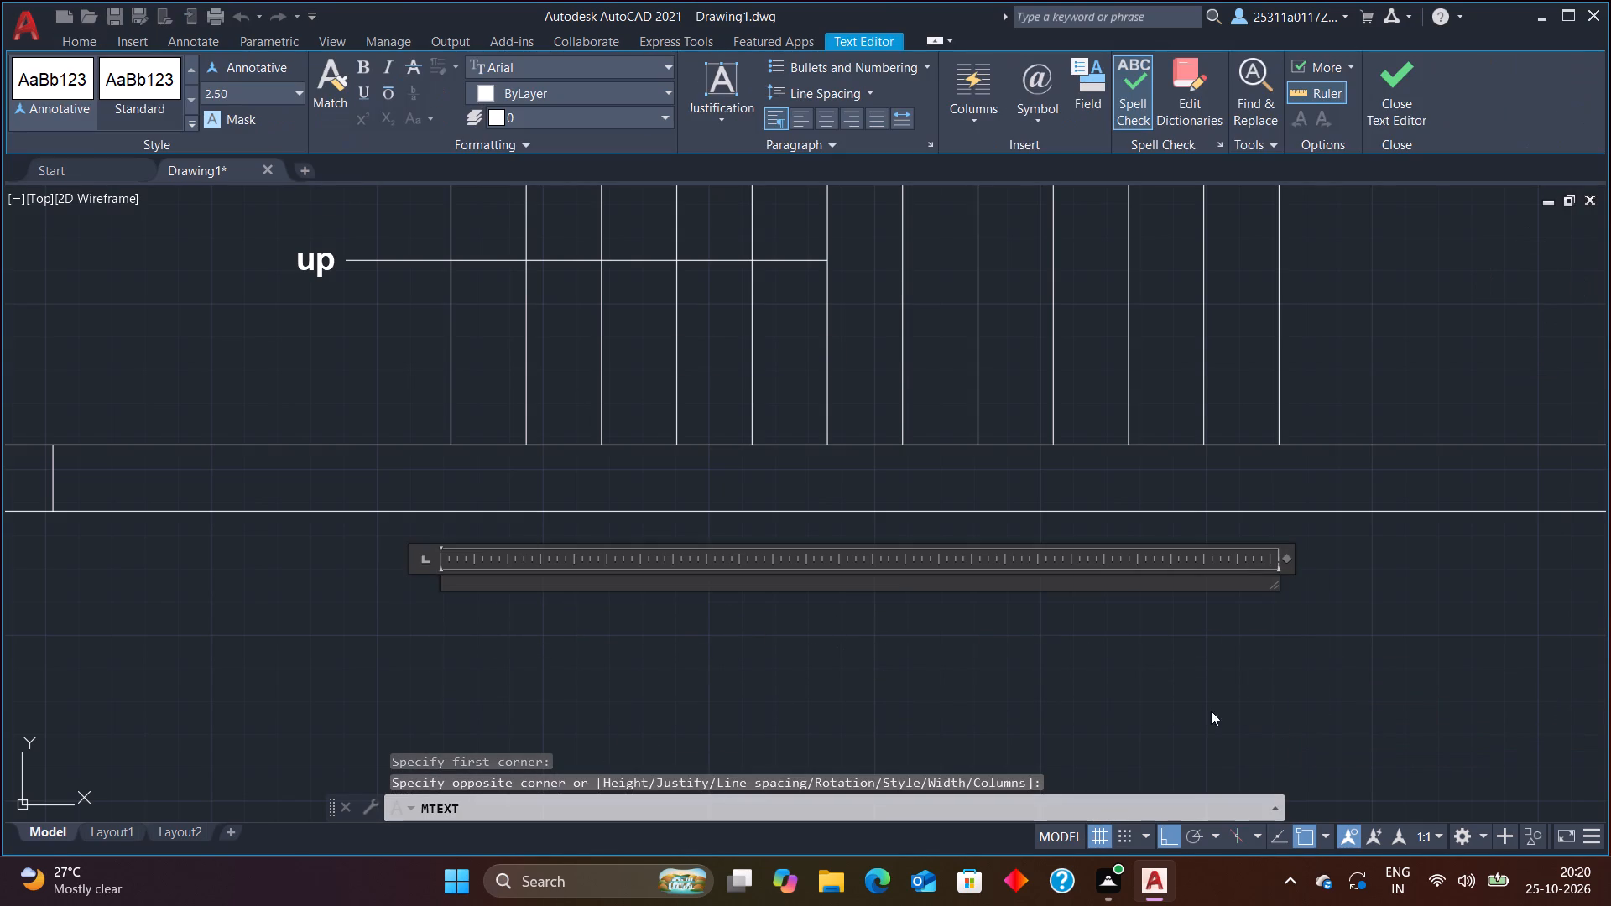
left_click(295, 95)
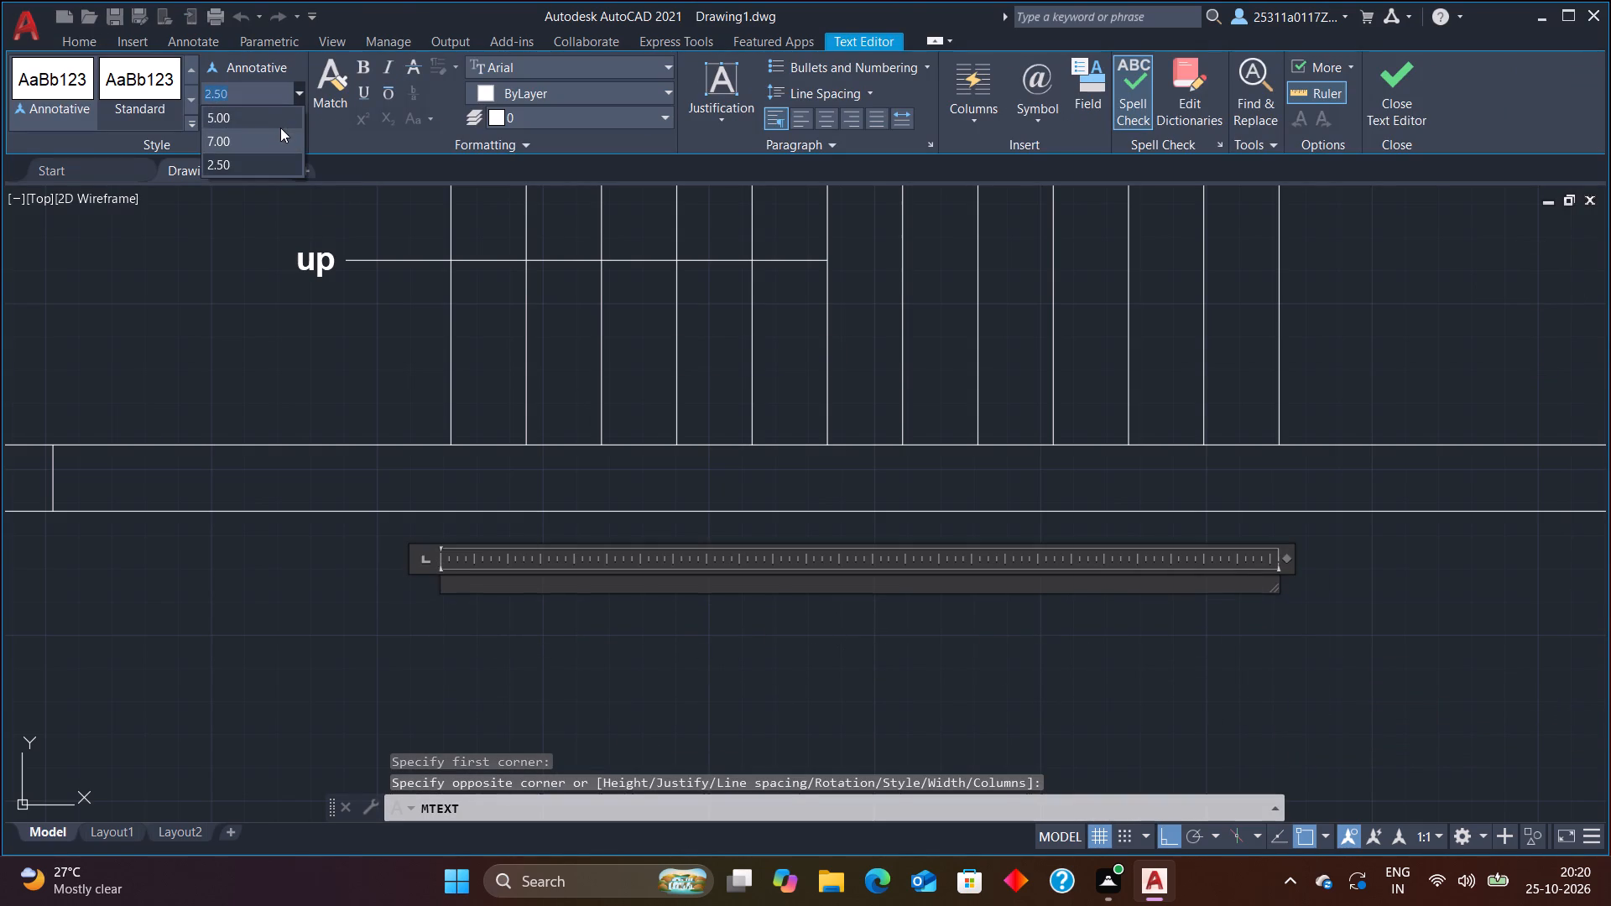
left_click(285, 144)
left_click(364, 72)
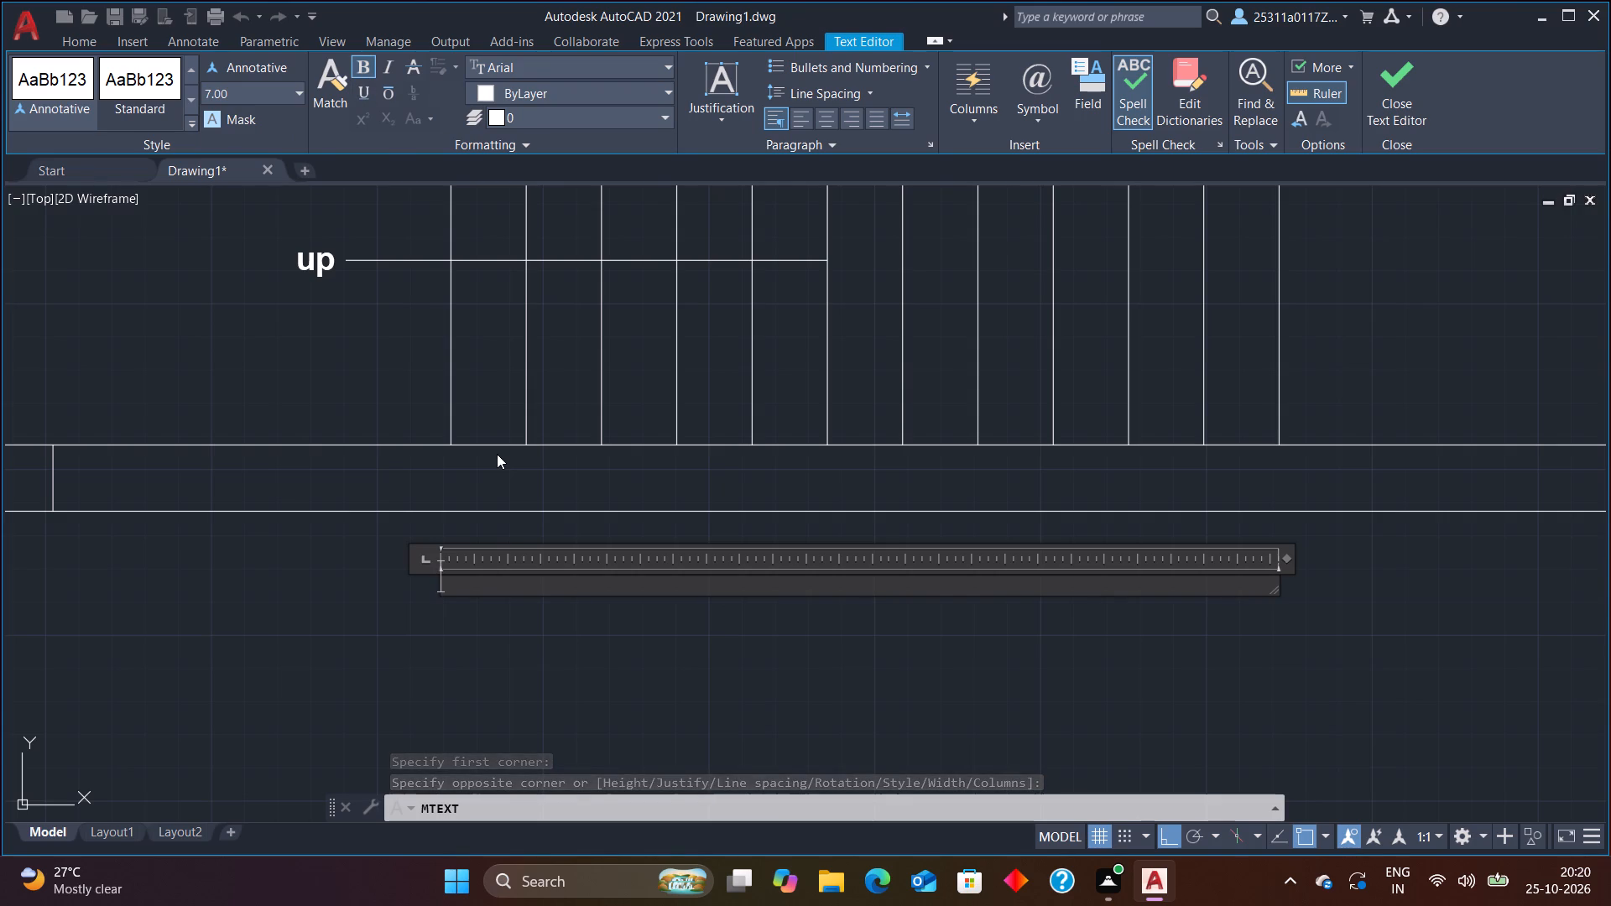
type("DOG")
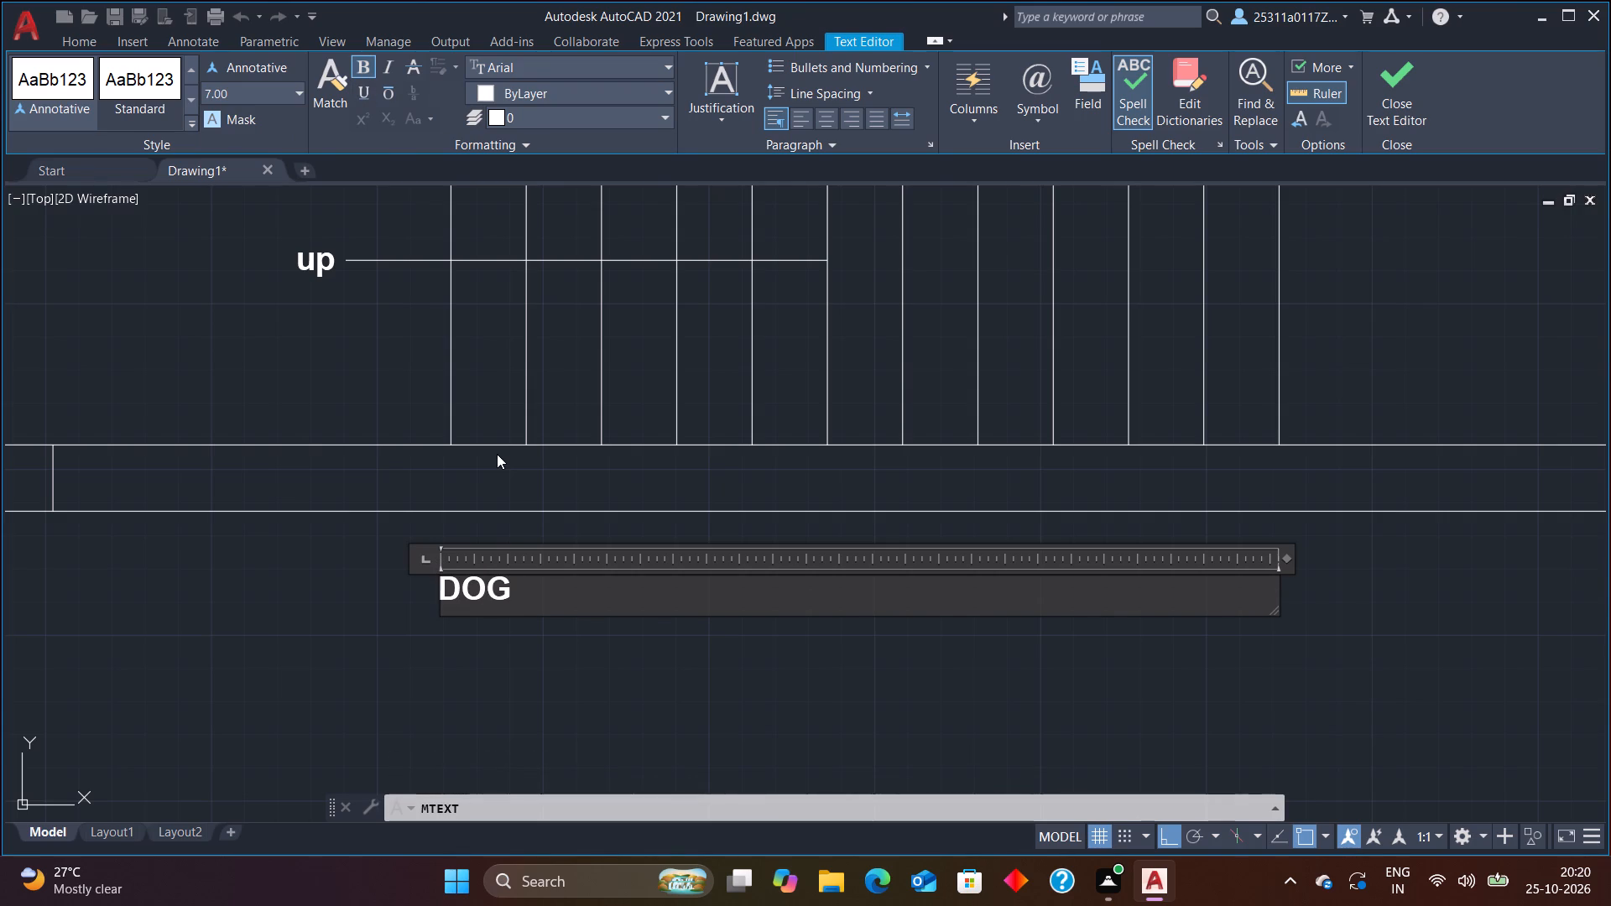
key("space")
type("LE")
key("g")
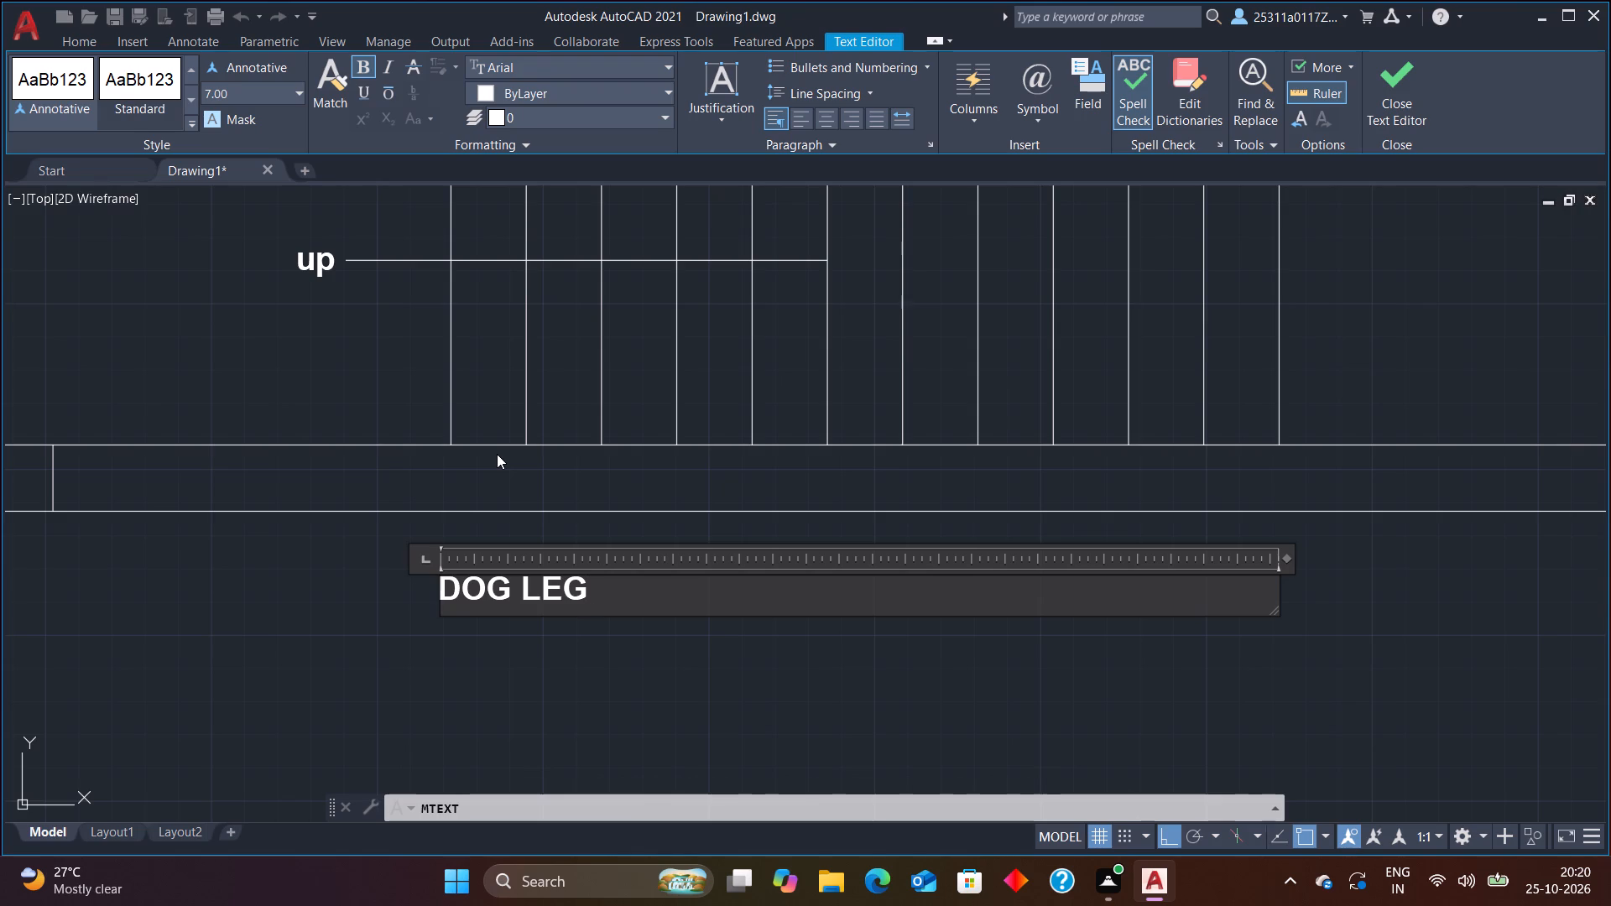
type("GED")
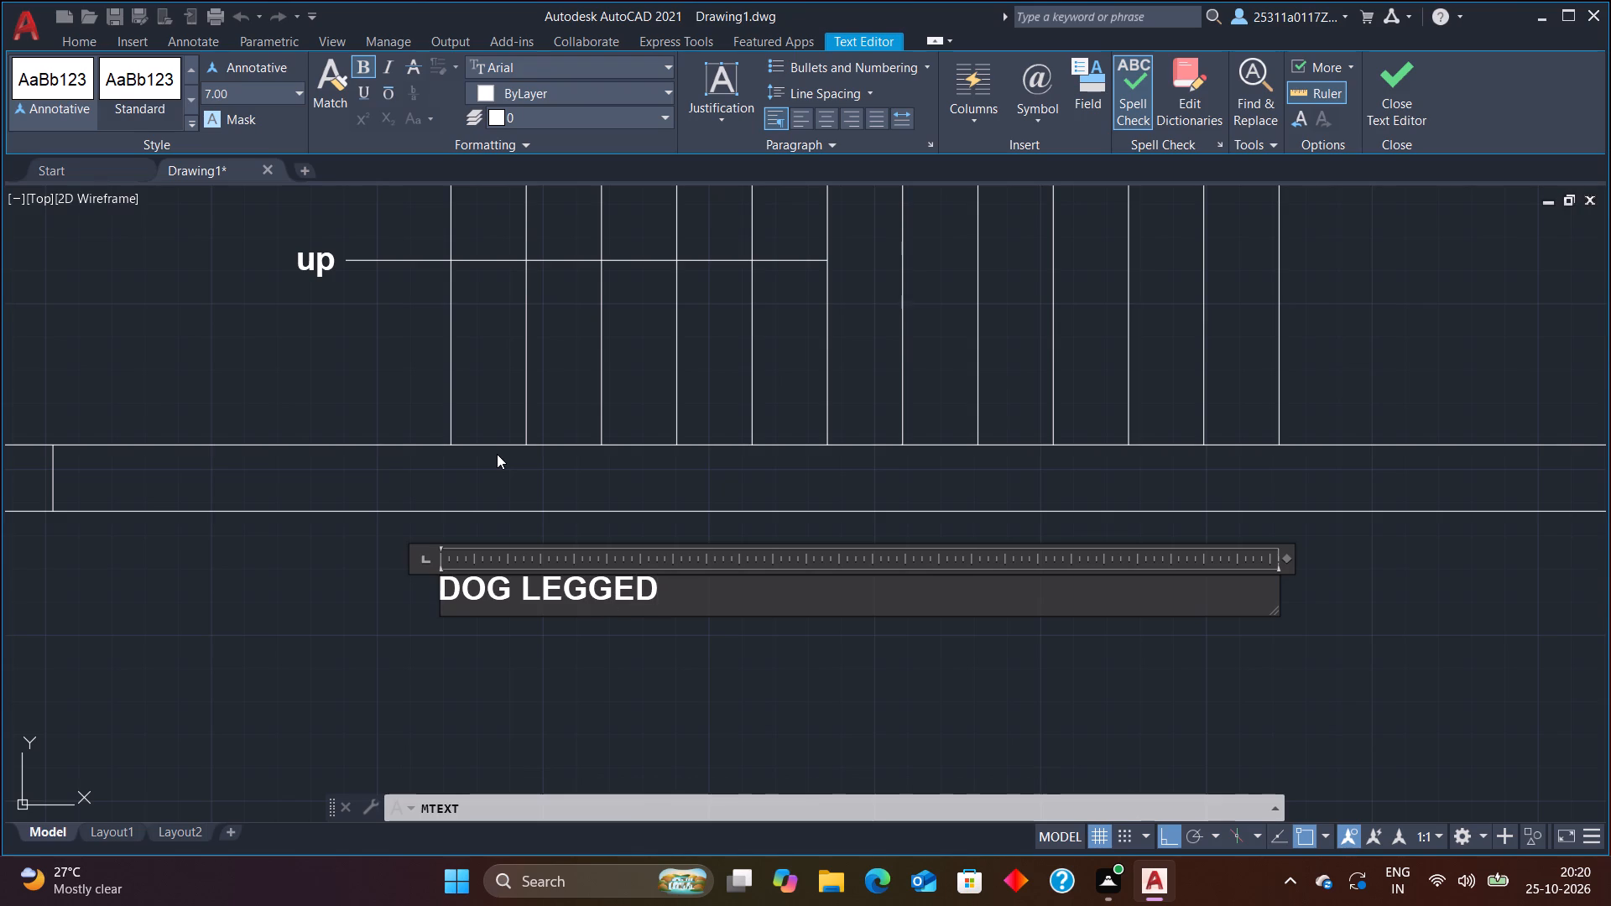
key("space")
type("S")
type("TAIR")
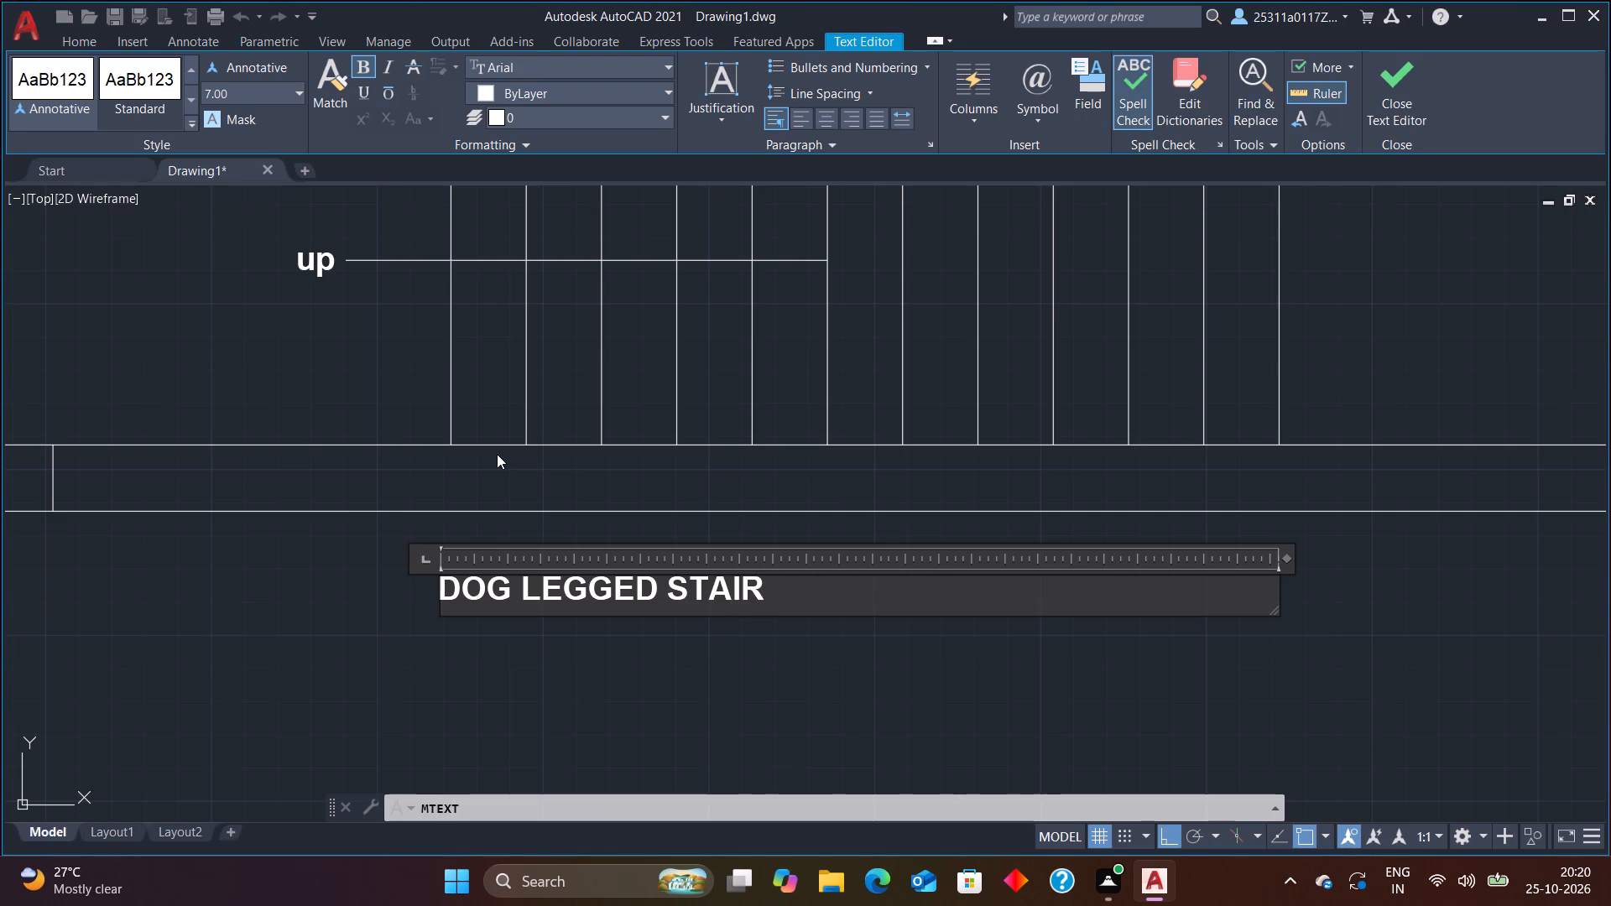
key("space")
key("minus")
key("space")
type("PL")
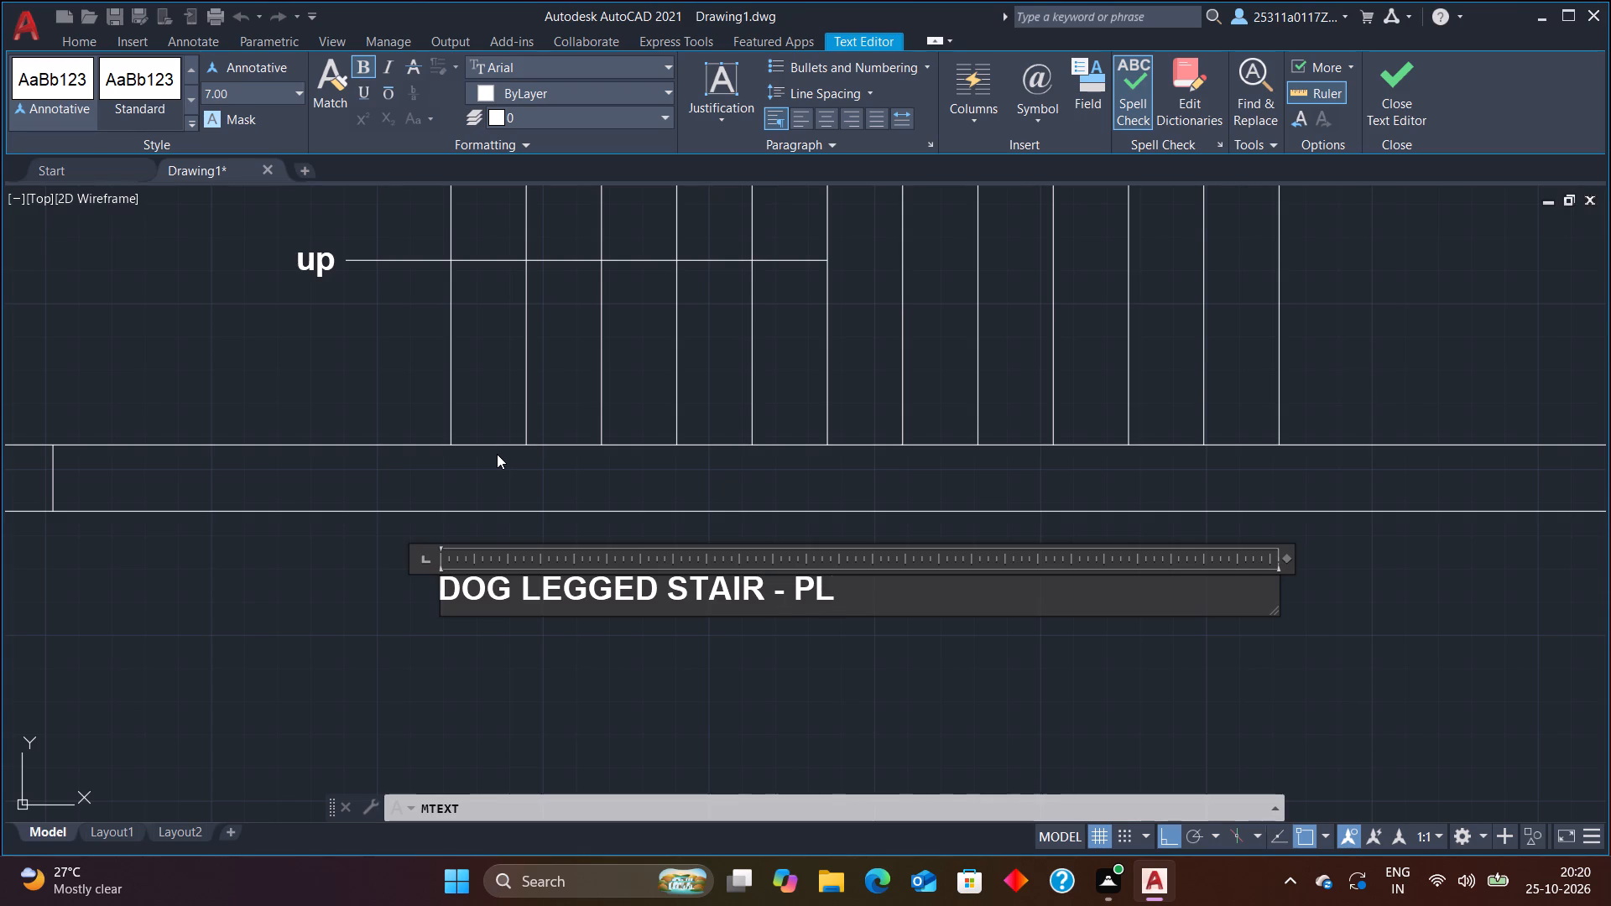
key("a")
key("n")
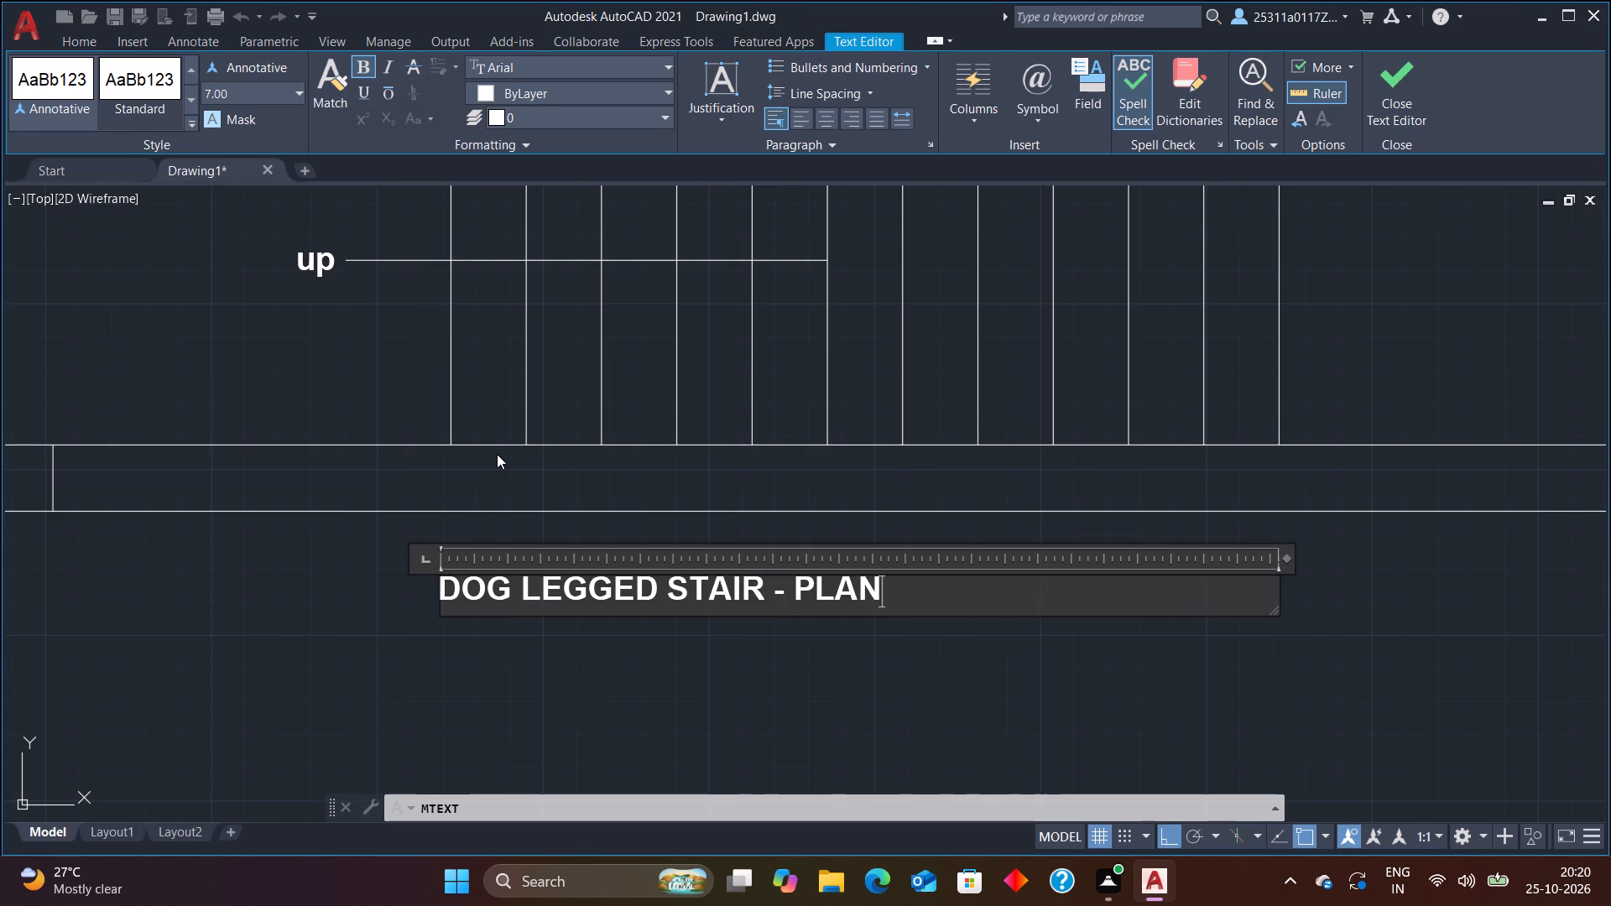
Add a second line under the plan title reading ALL DIMENSIONS ARE IN CM.
key("Return")
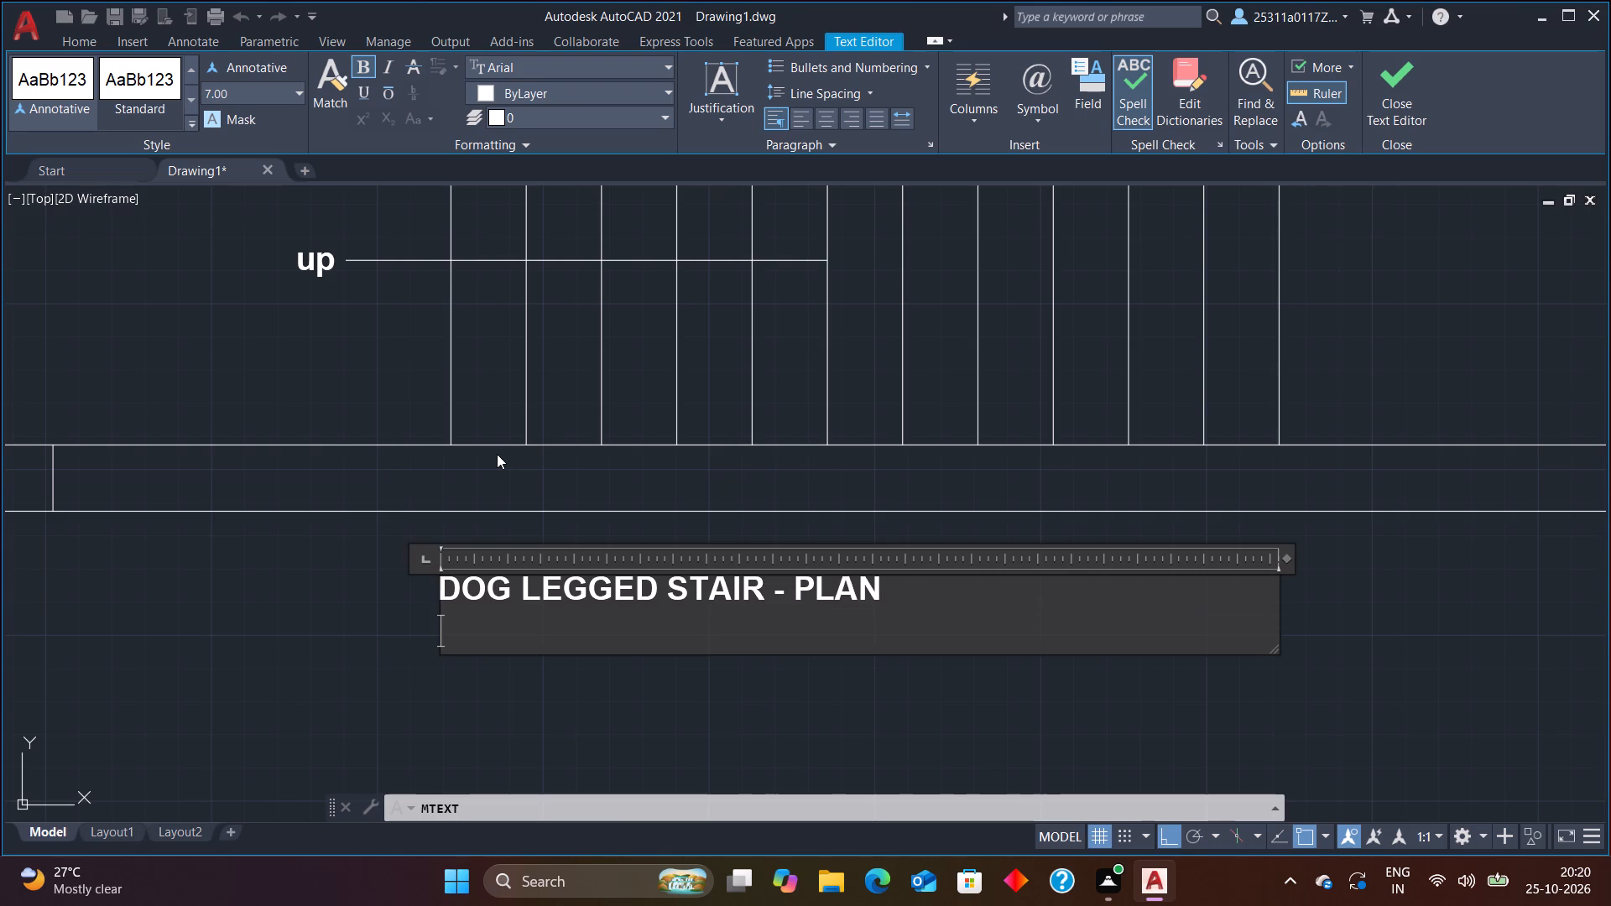
type("ALL")
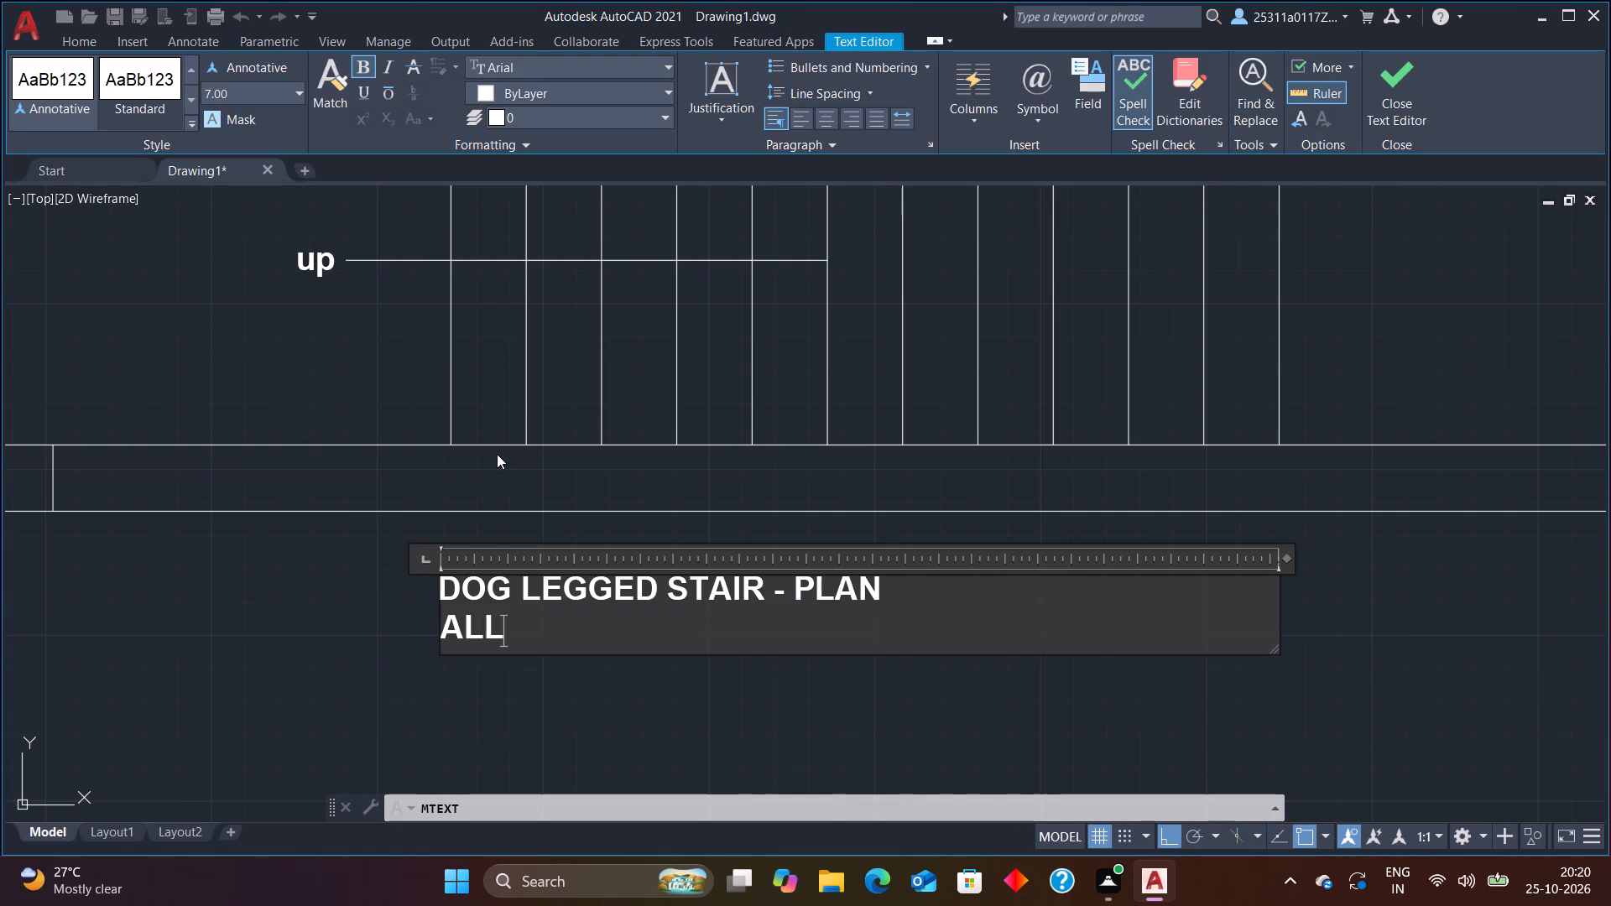
key("space")
type("DIMENS")
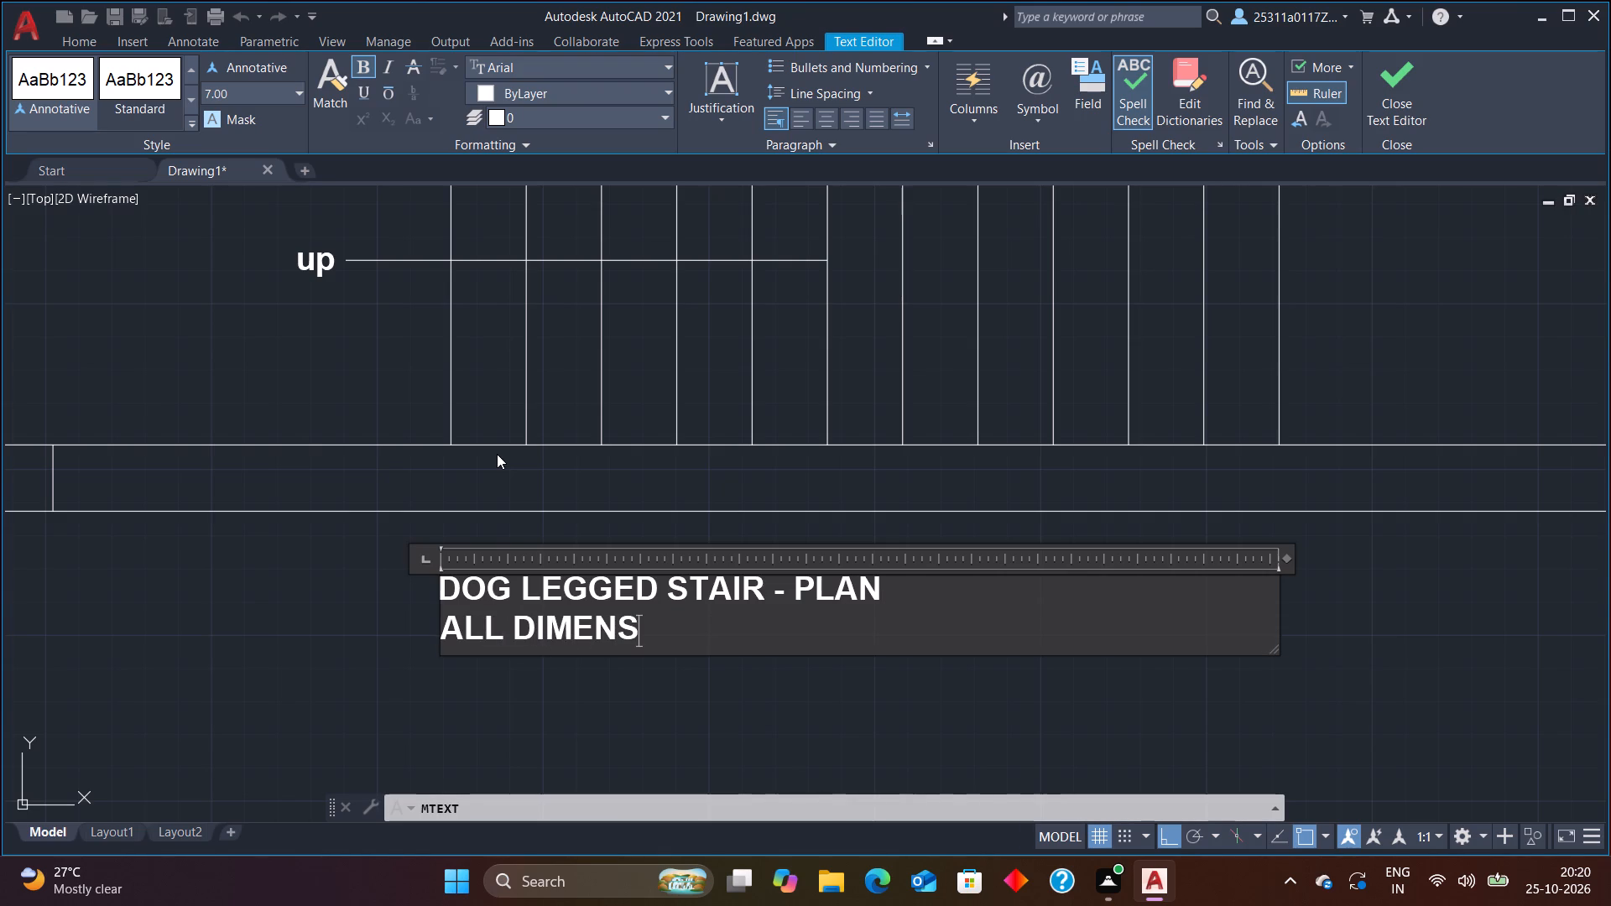
type("IONS")
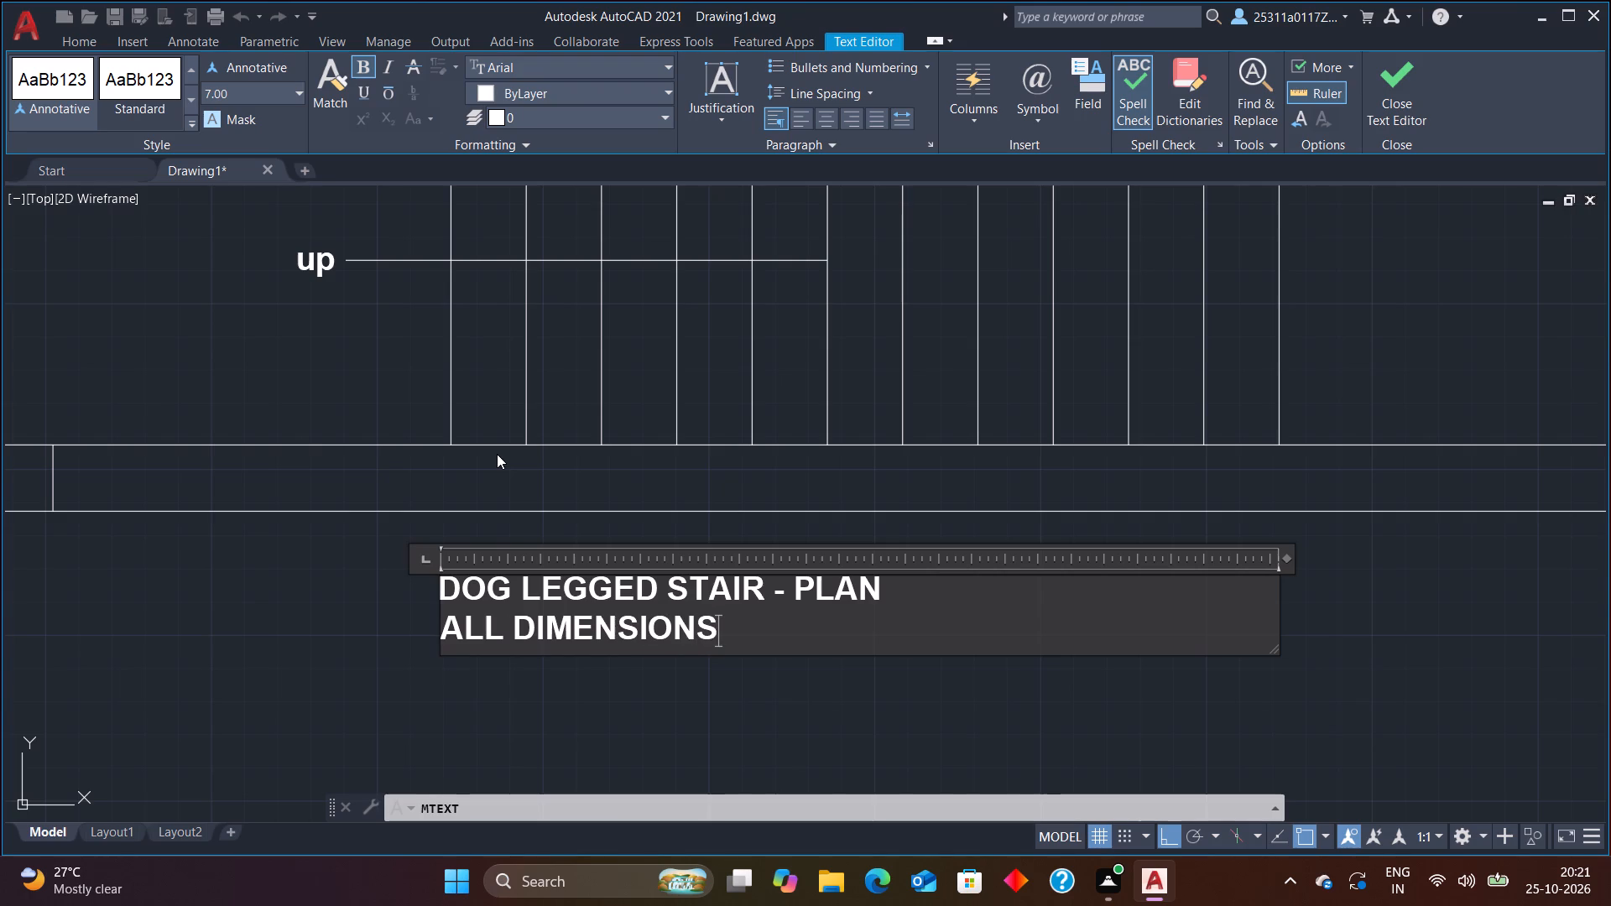
key("space")
type("ARE IN")
key("space")
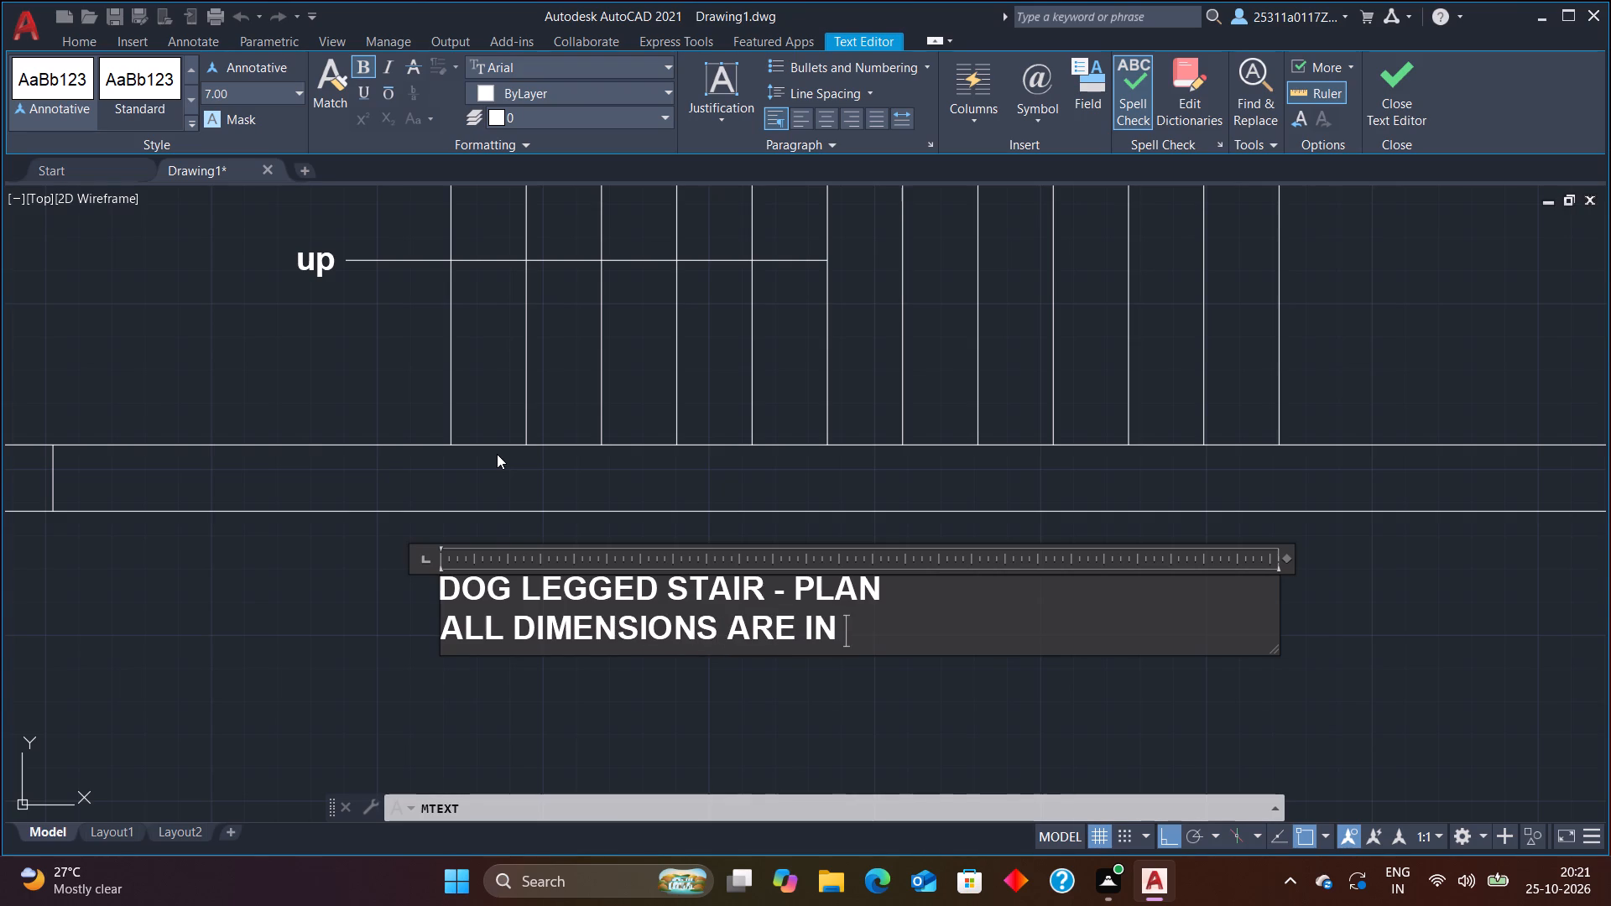
type("CM")
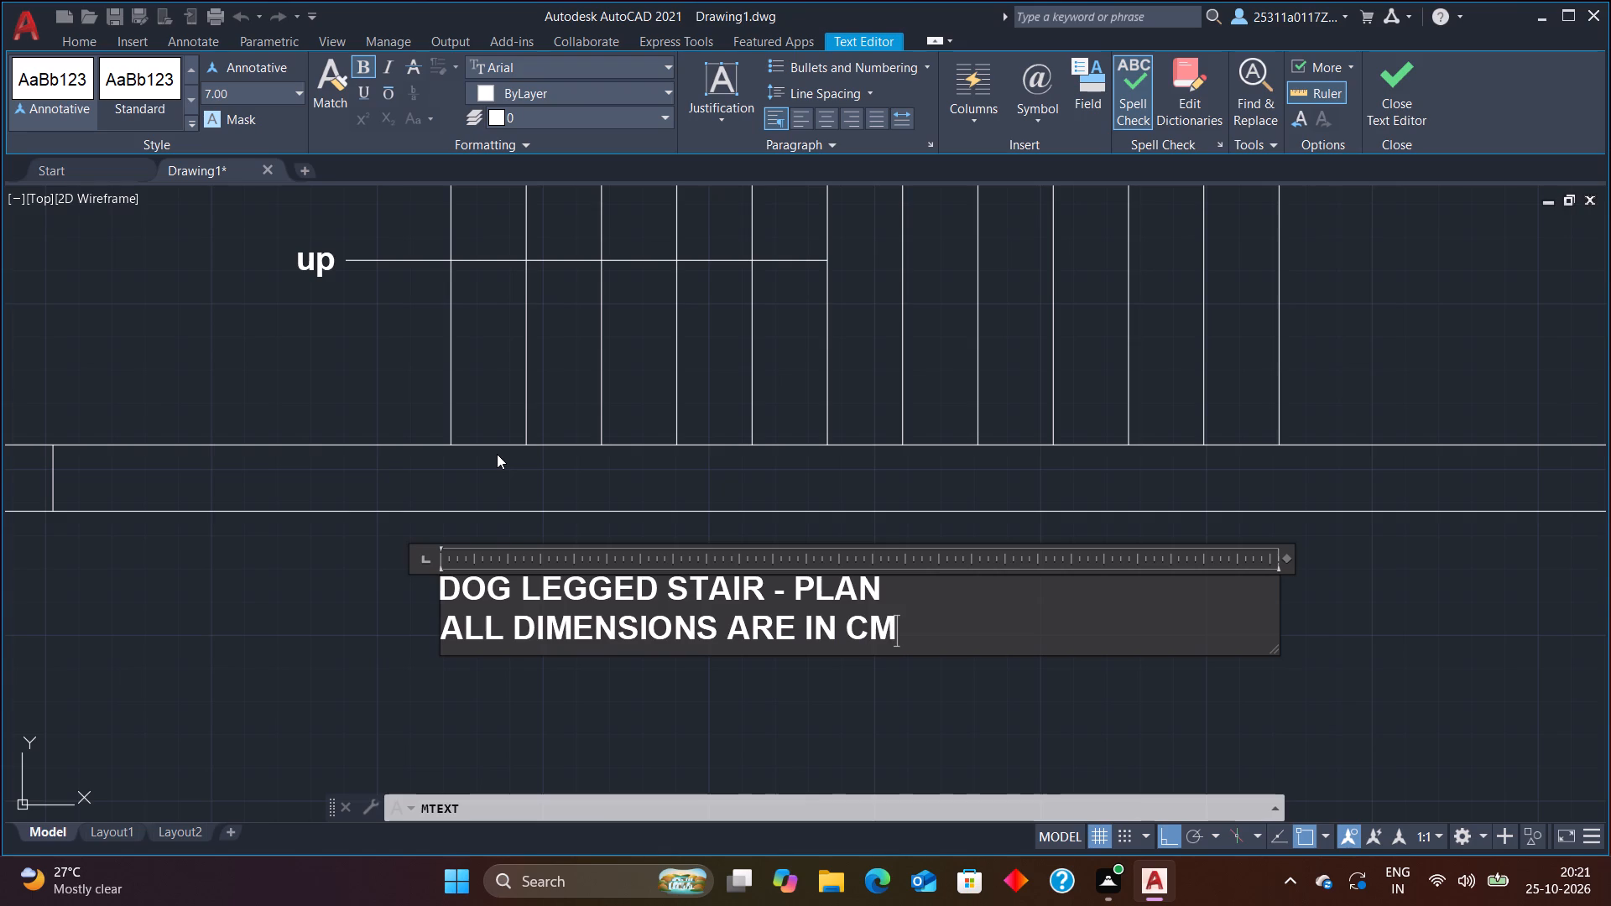
Add a third line to the plan text giving the D size as D =100X210 CM.
key("Return")
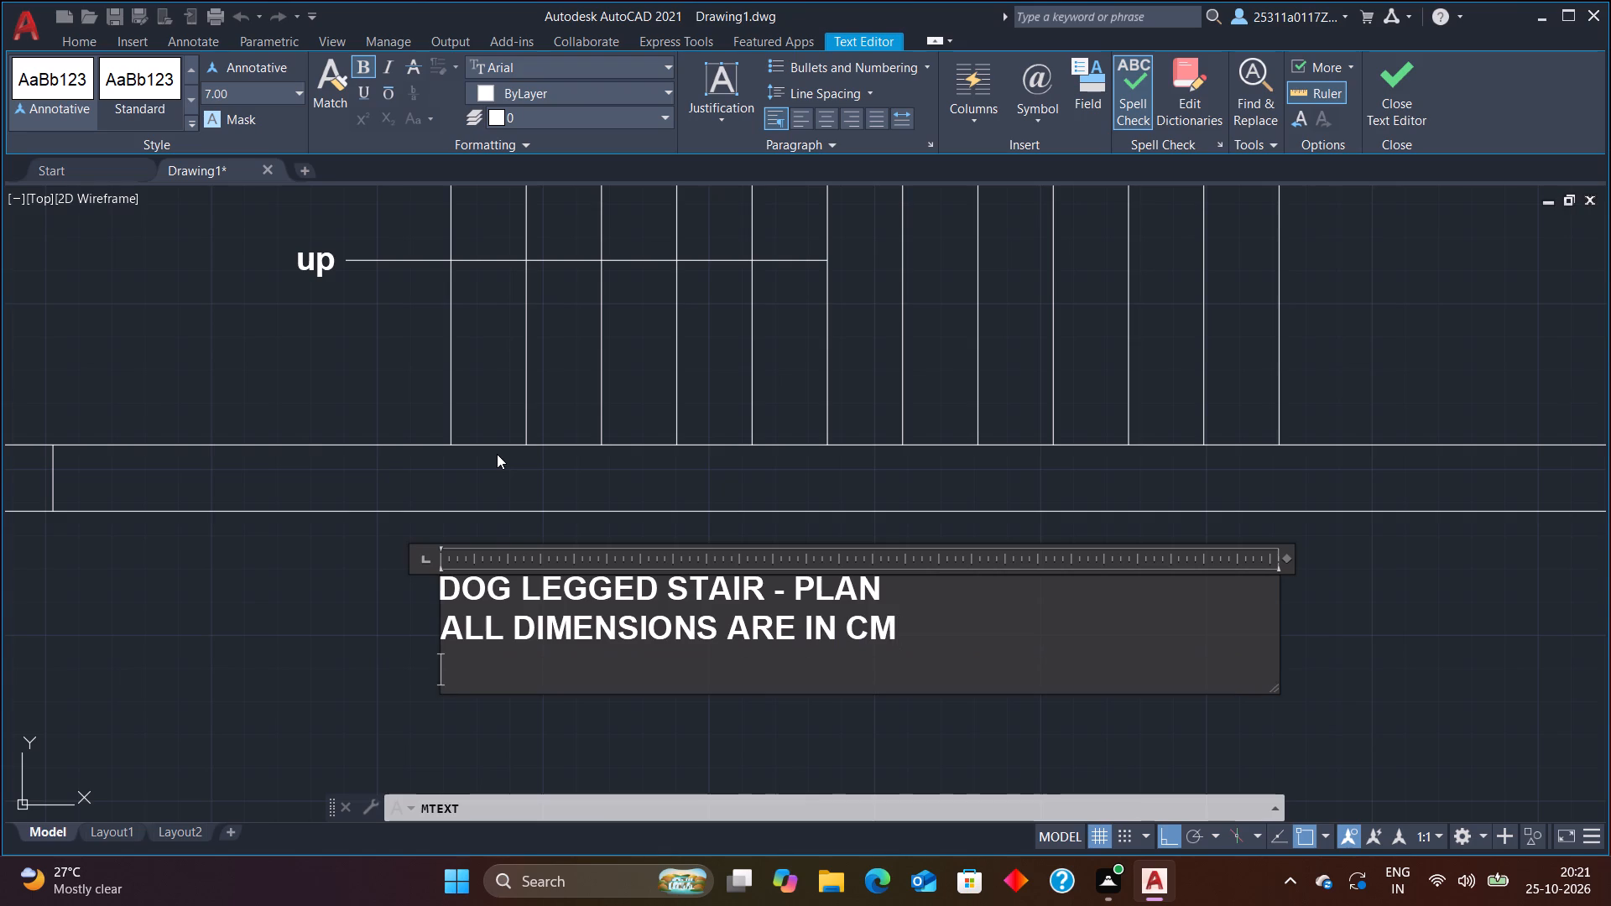
type("D")
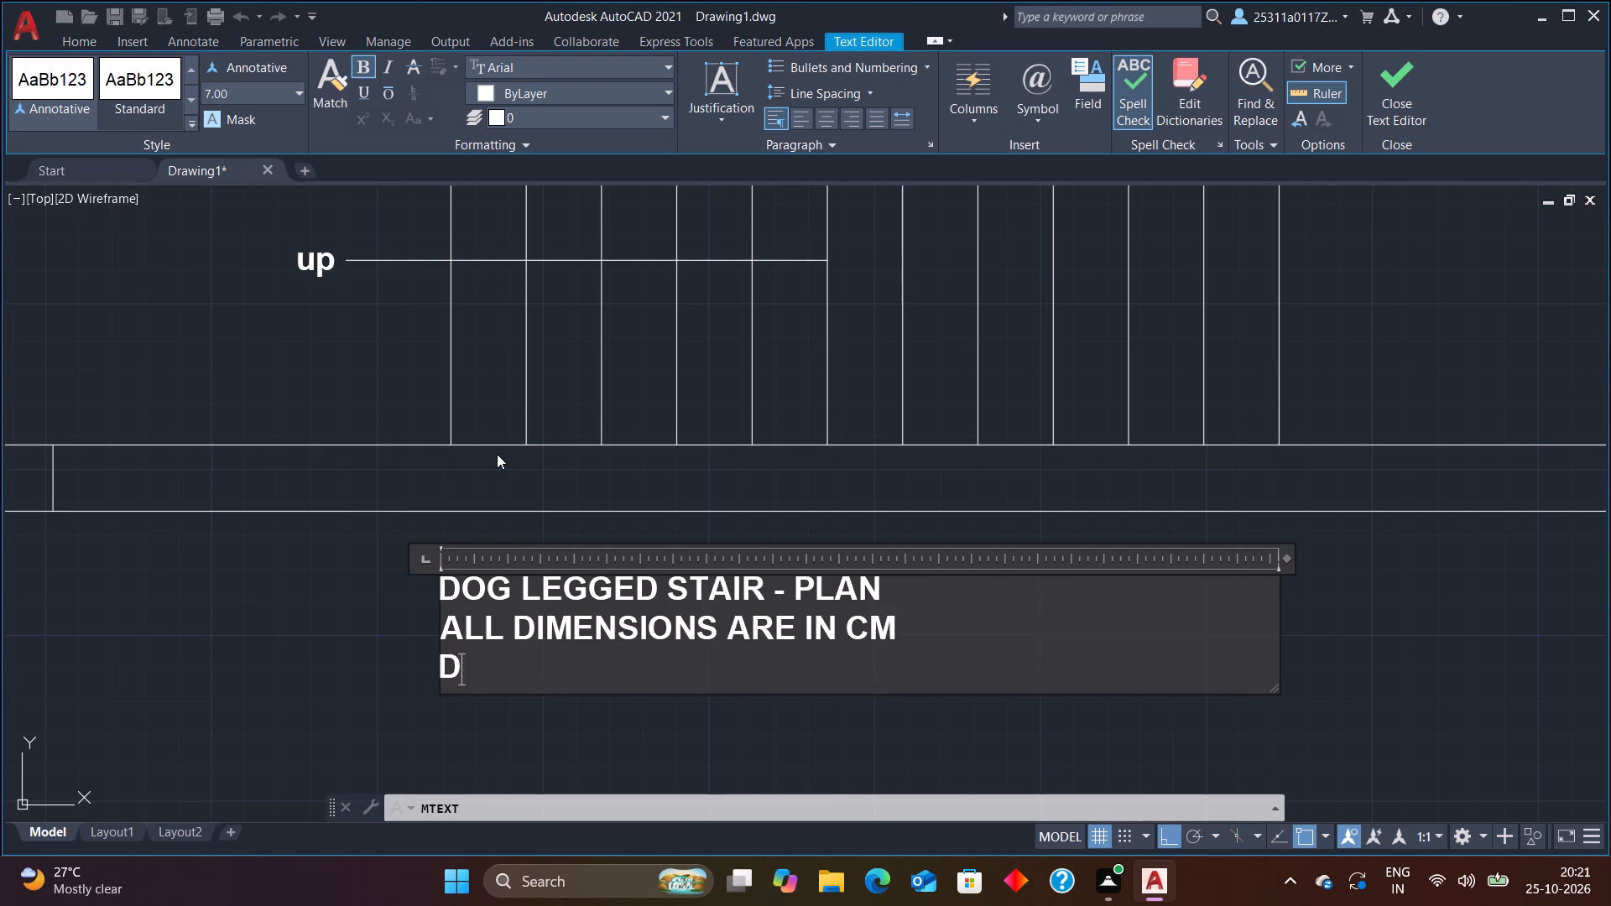
key("space")
key("equal")
type("100")
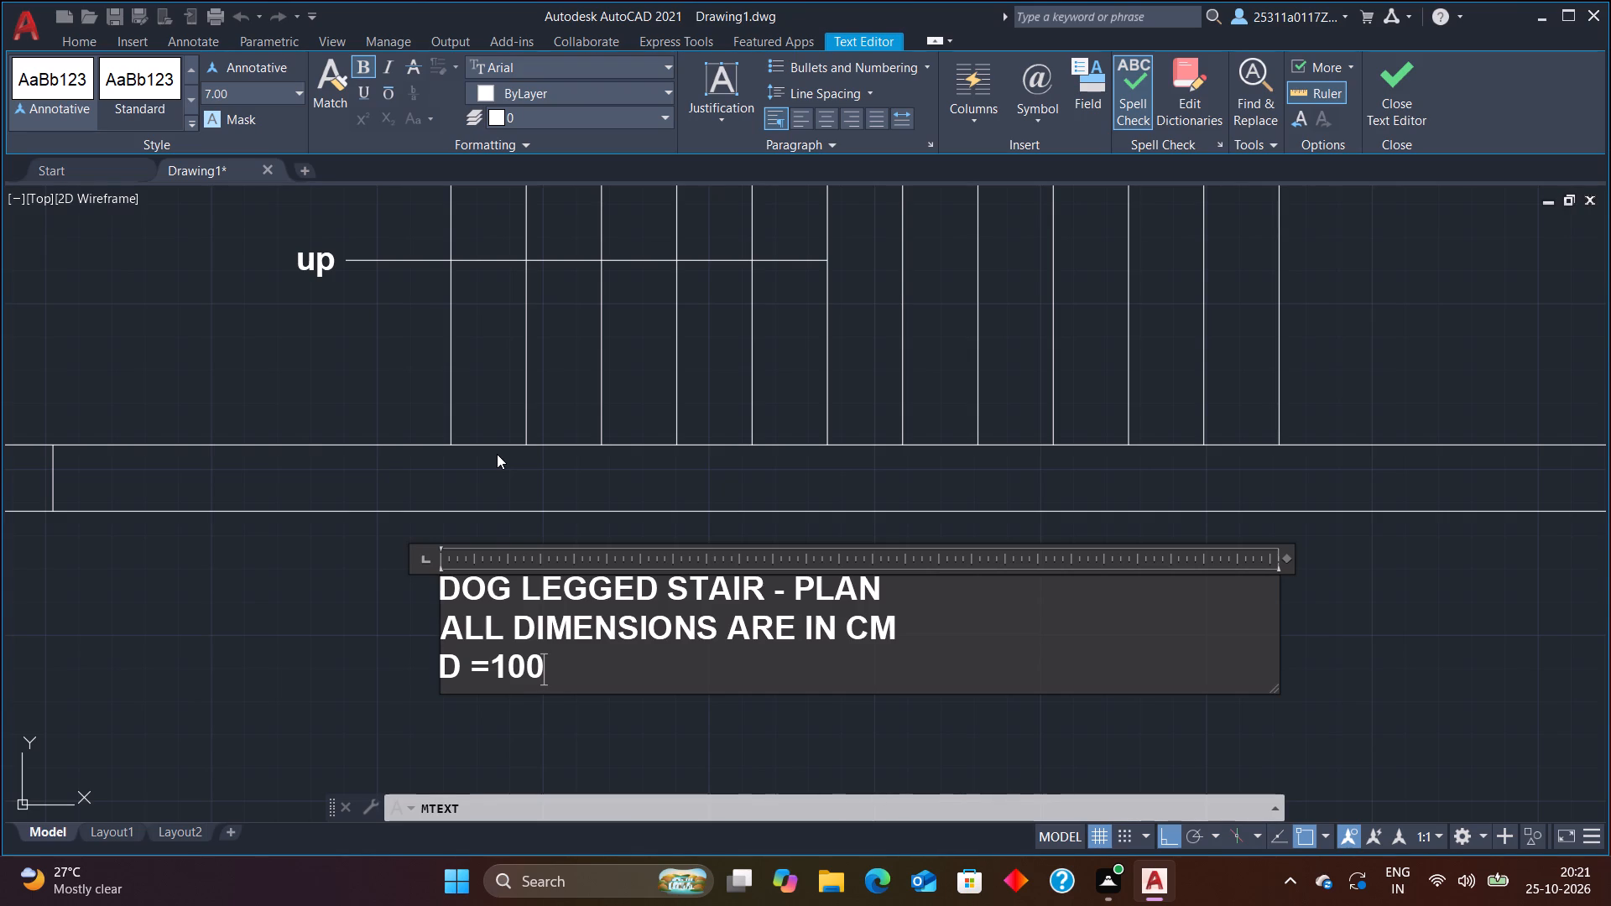
type("X")
key("space")
key("BackSpace")
type("210")
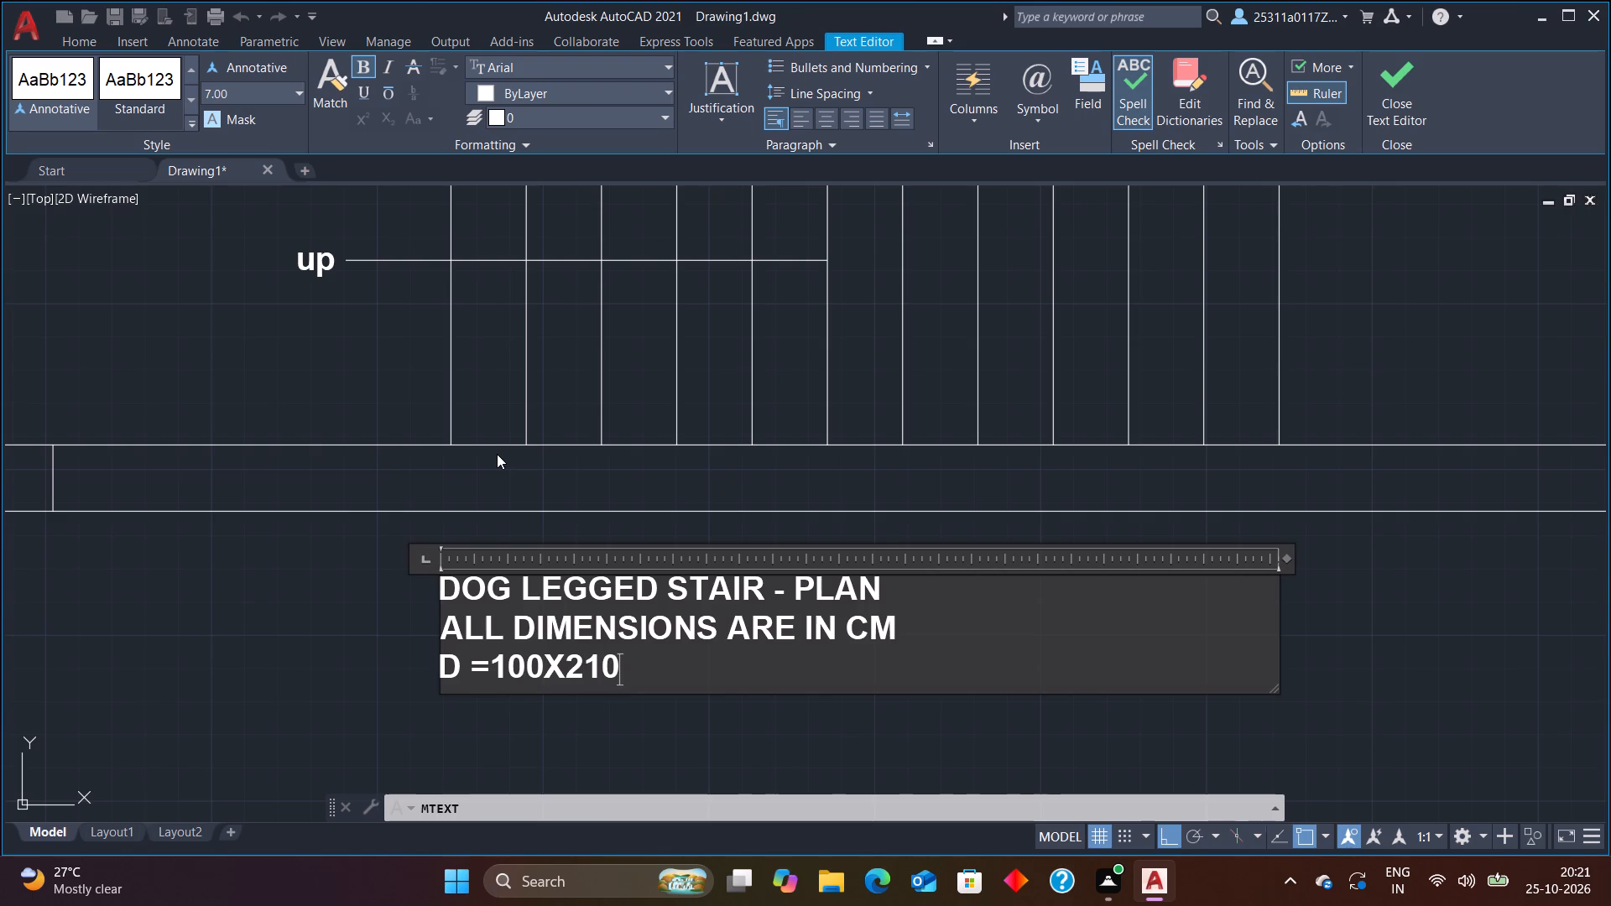
key("space")
type("CM")
Add a fourth line to the plan text reading W = 120X120 CM and finish the multiline text.
key("Return")
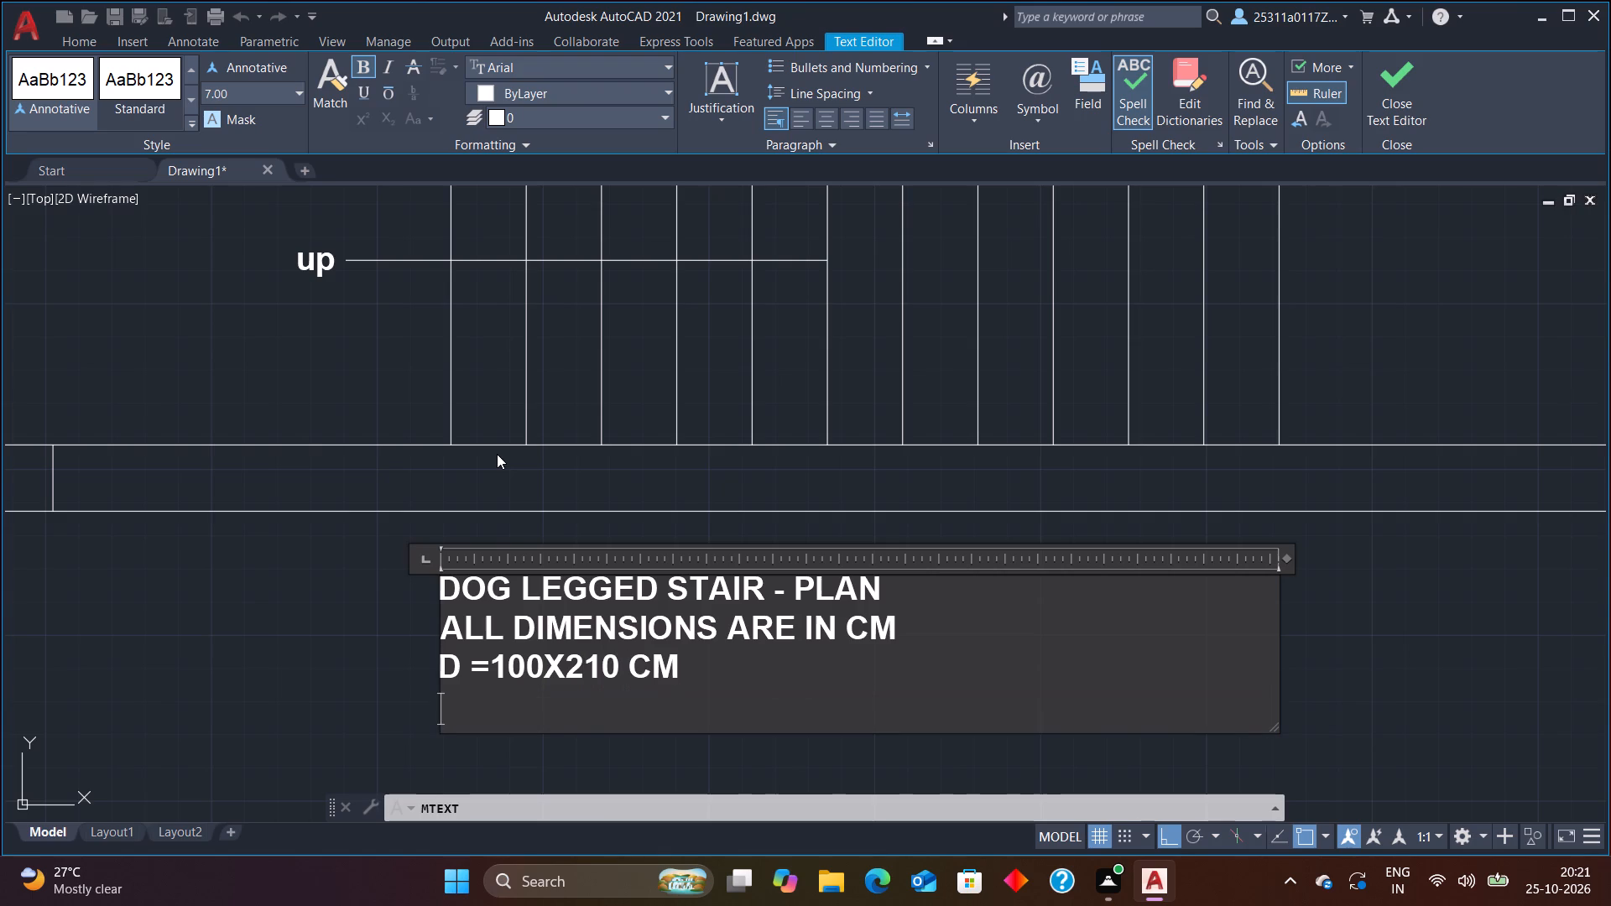
type("W")
key("space")
type("=")
key("space")
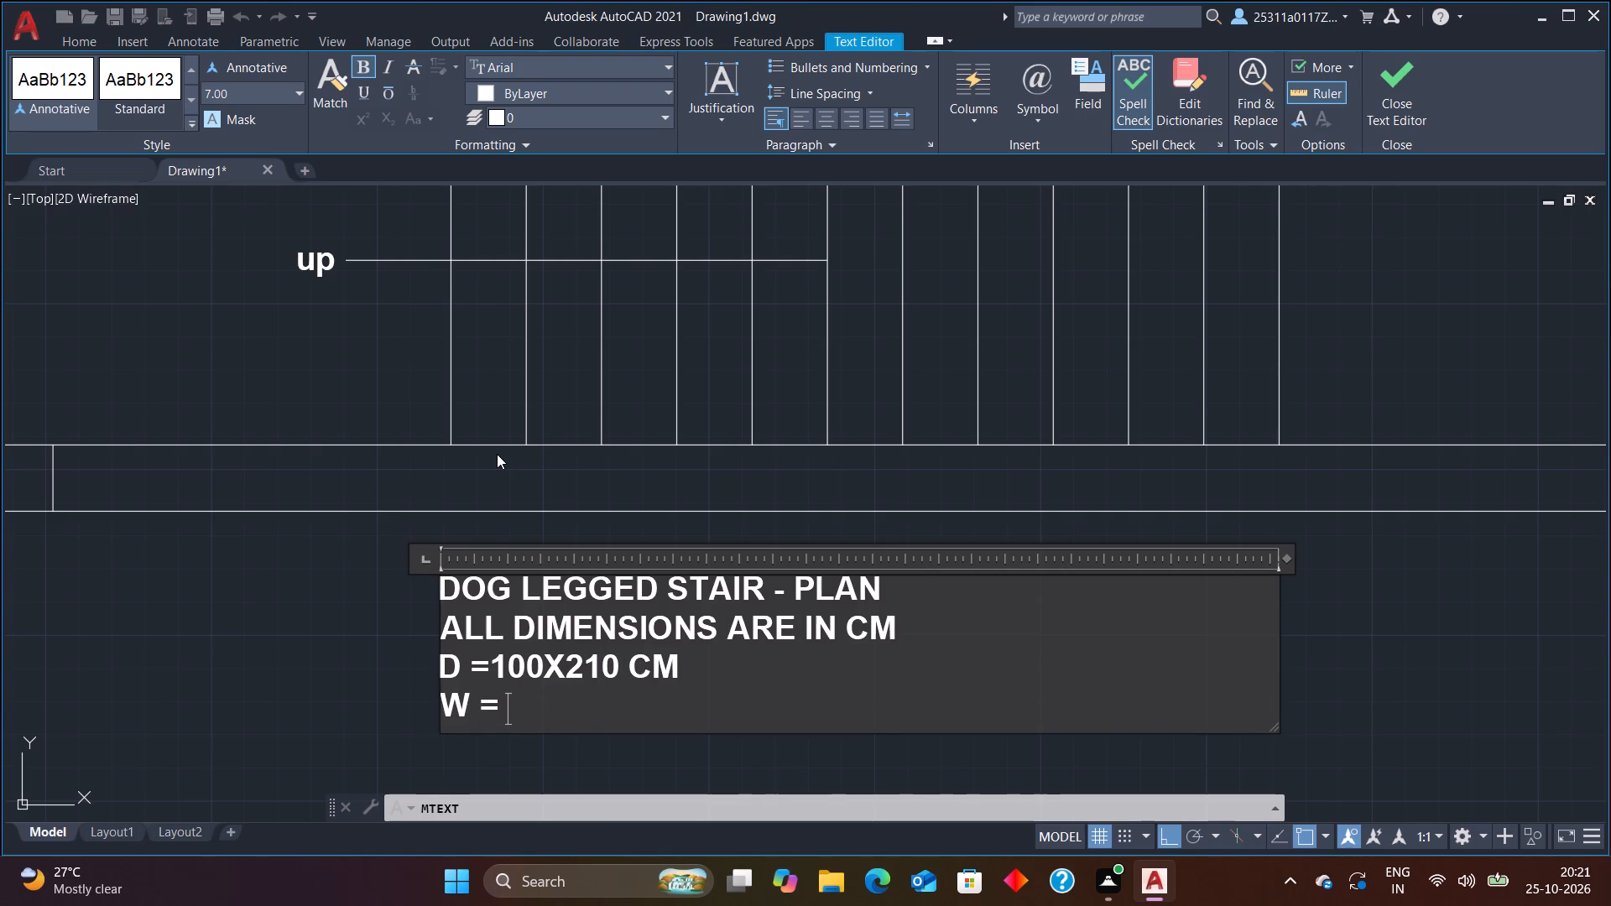
type("120")
key("x")
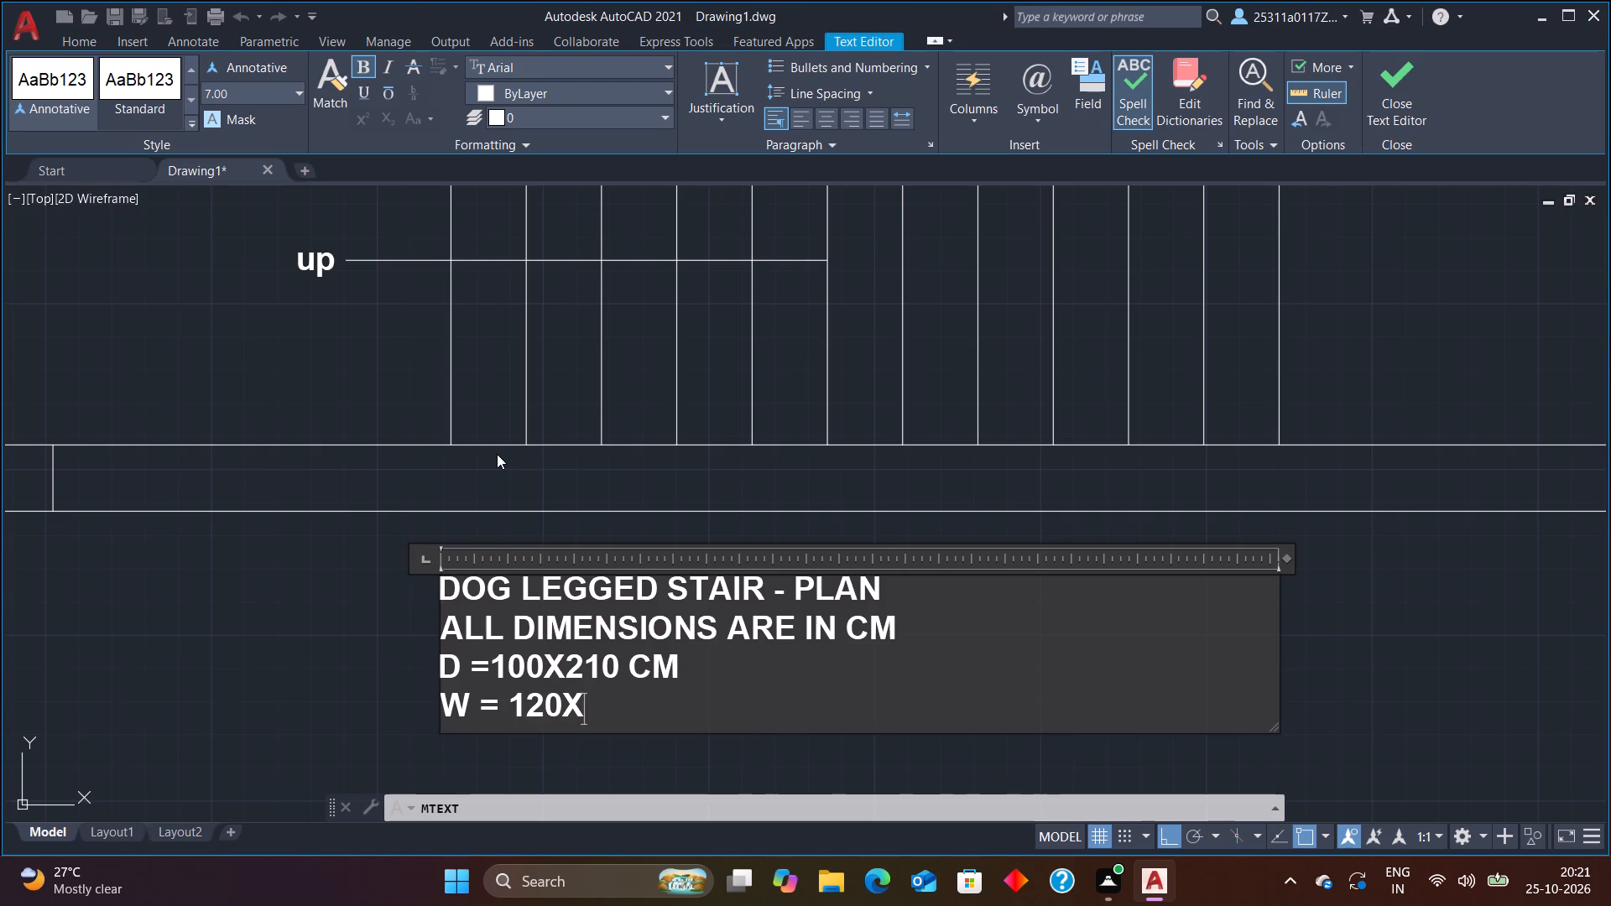
type("120 C")
key("m")
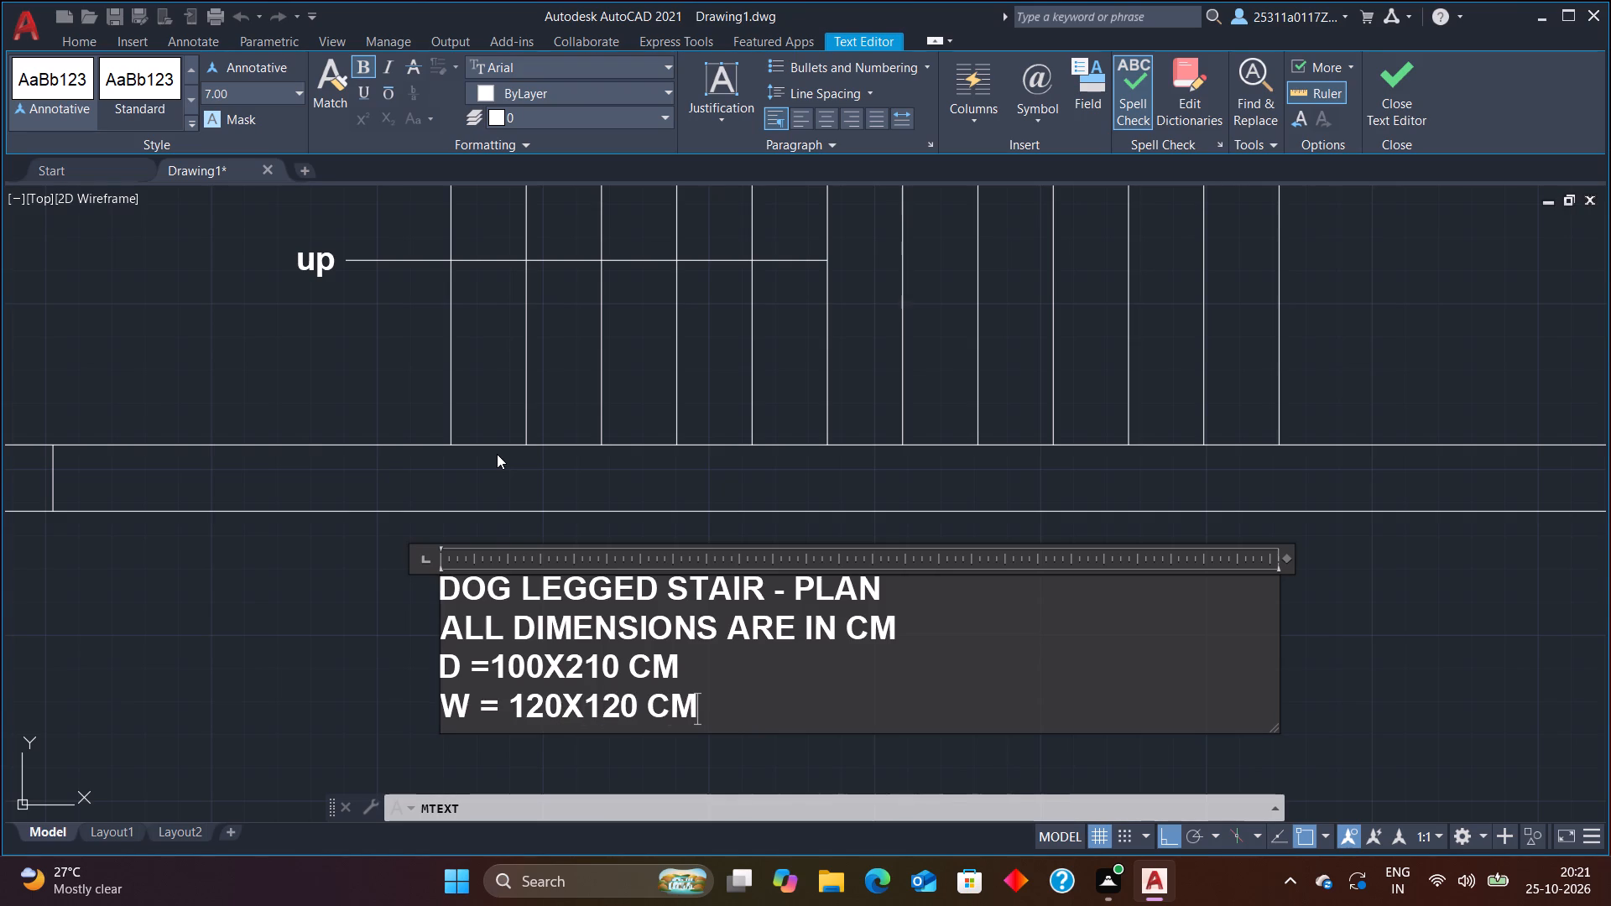
left_click(1441, 709)
left_click_drag(627, 663, 763, 646)
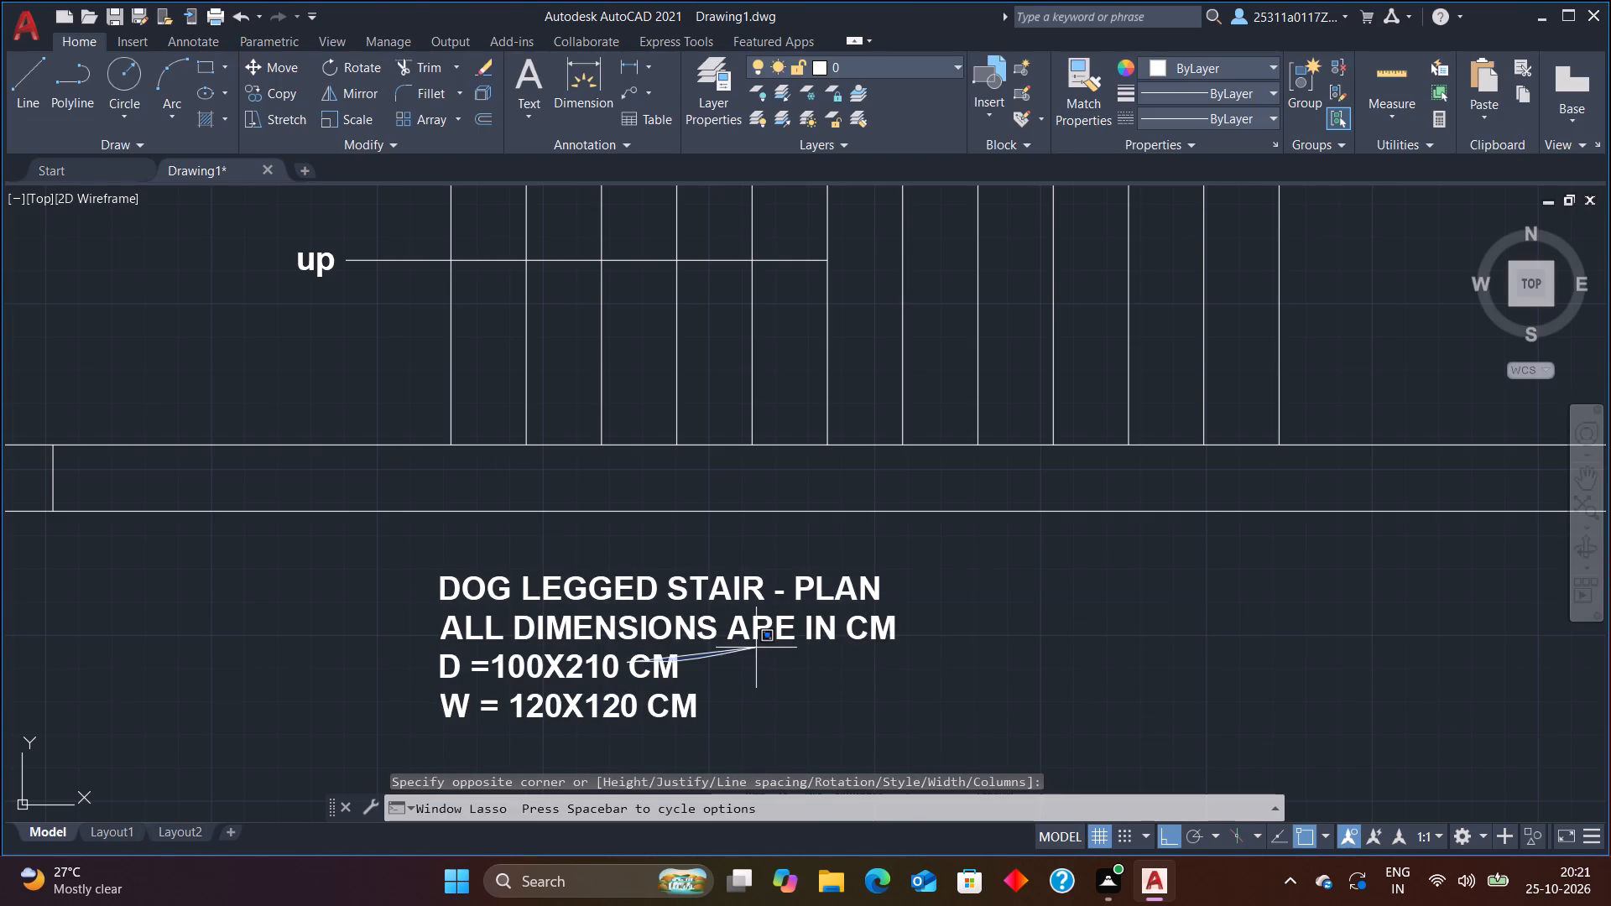
left_click_drag(763, 646, 829, 642)
Examine the staircase section and plan as a whole, including their dimensions, titles and notes.
scroll(711, 659, "down", 4)
scroll(971, 645, "up", 2)
scroll(965, 638, "down", 3)
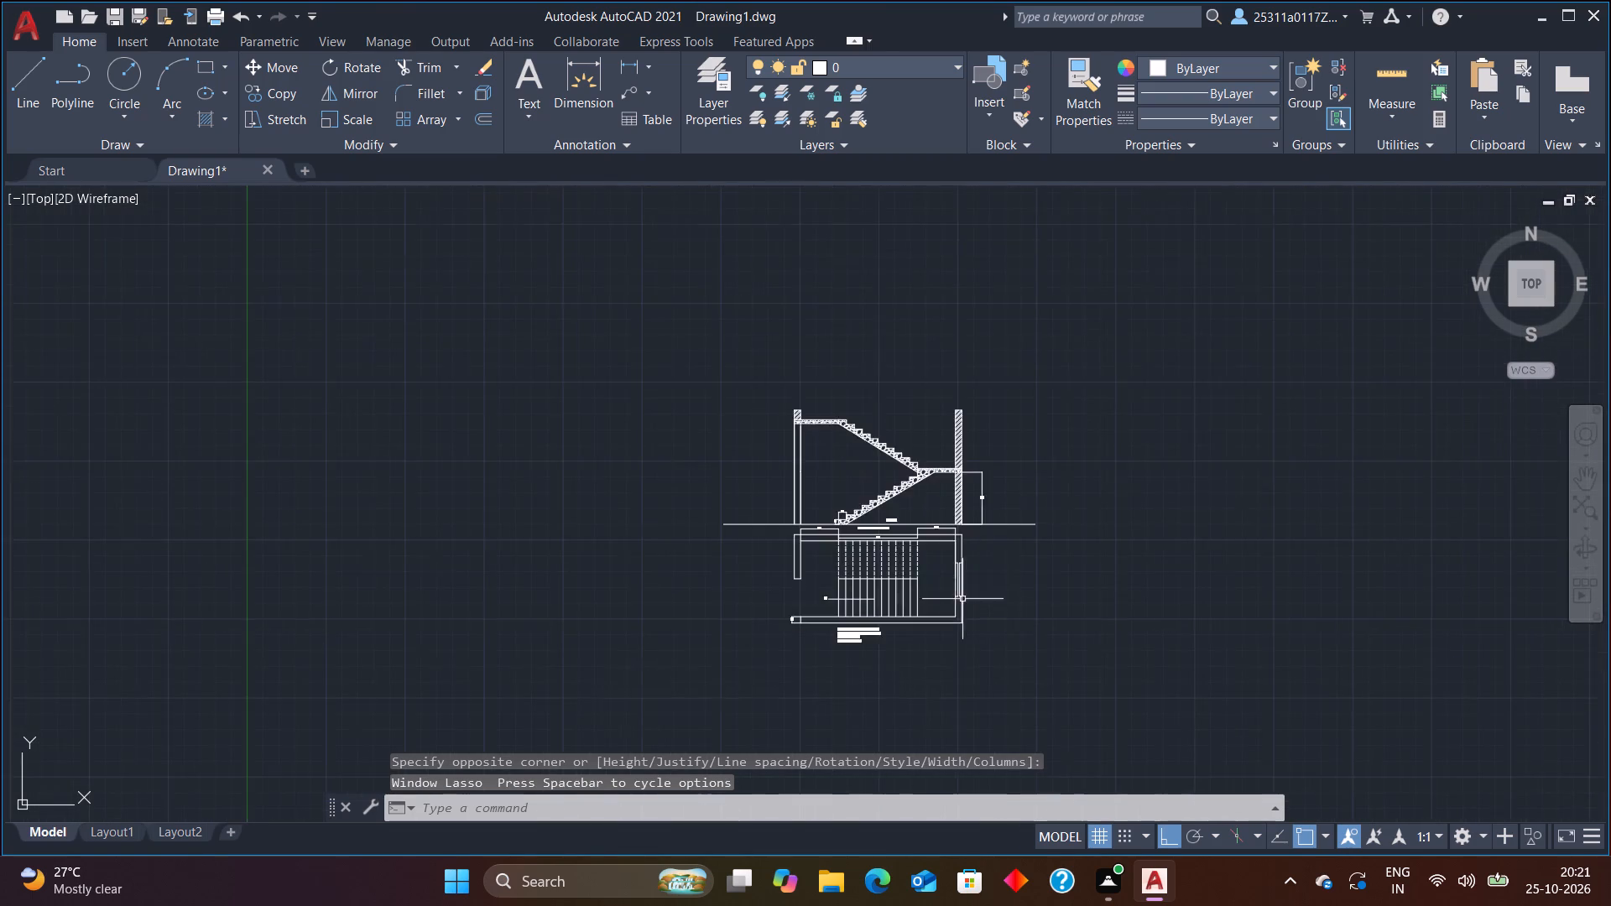
scroll(975, 523, "up", 2)
scroll(974, 523, "down", 3)
scroll(967, 560, "up", 3)
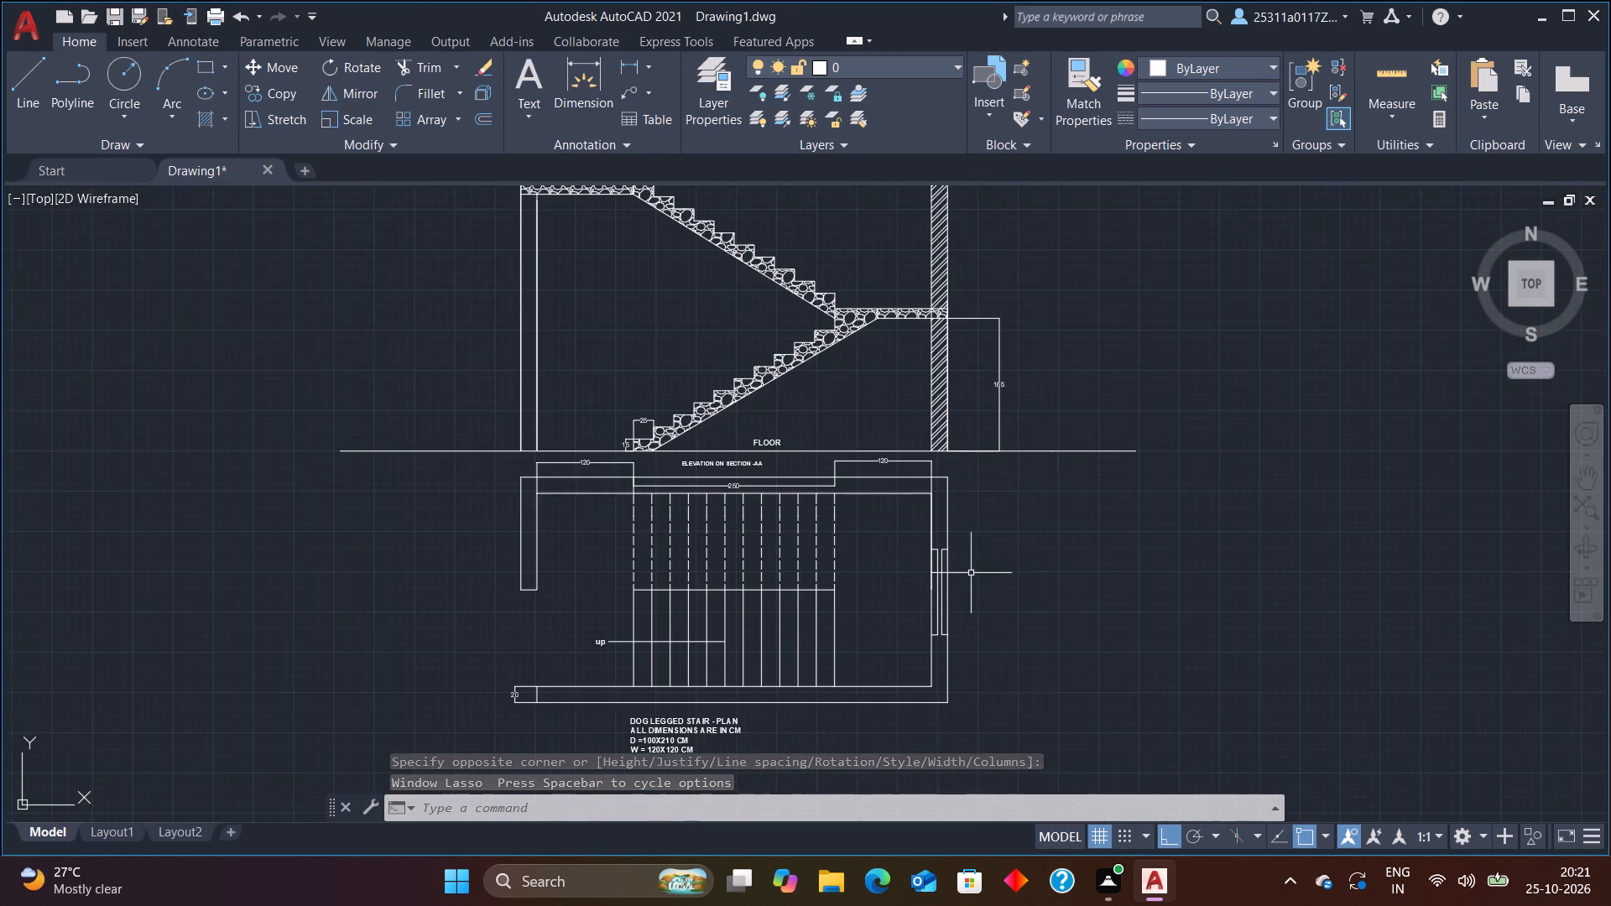
scroll(978, 578, "down", 1)
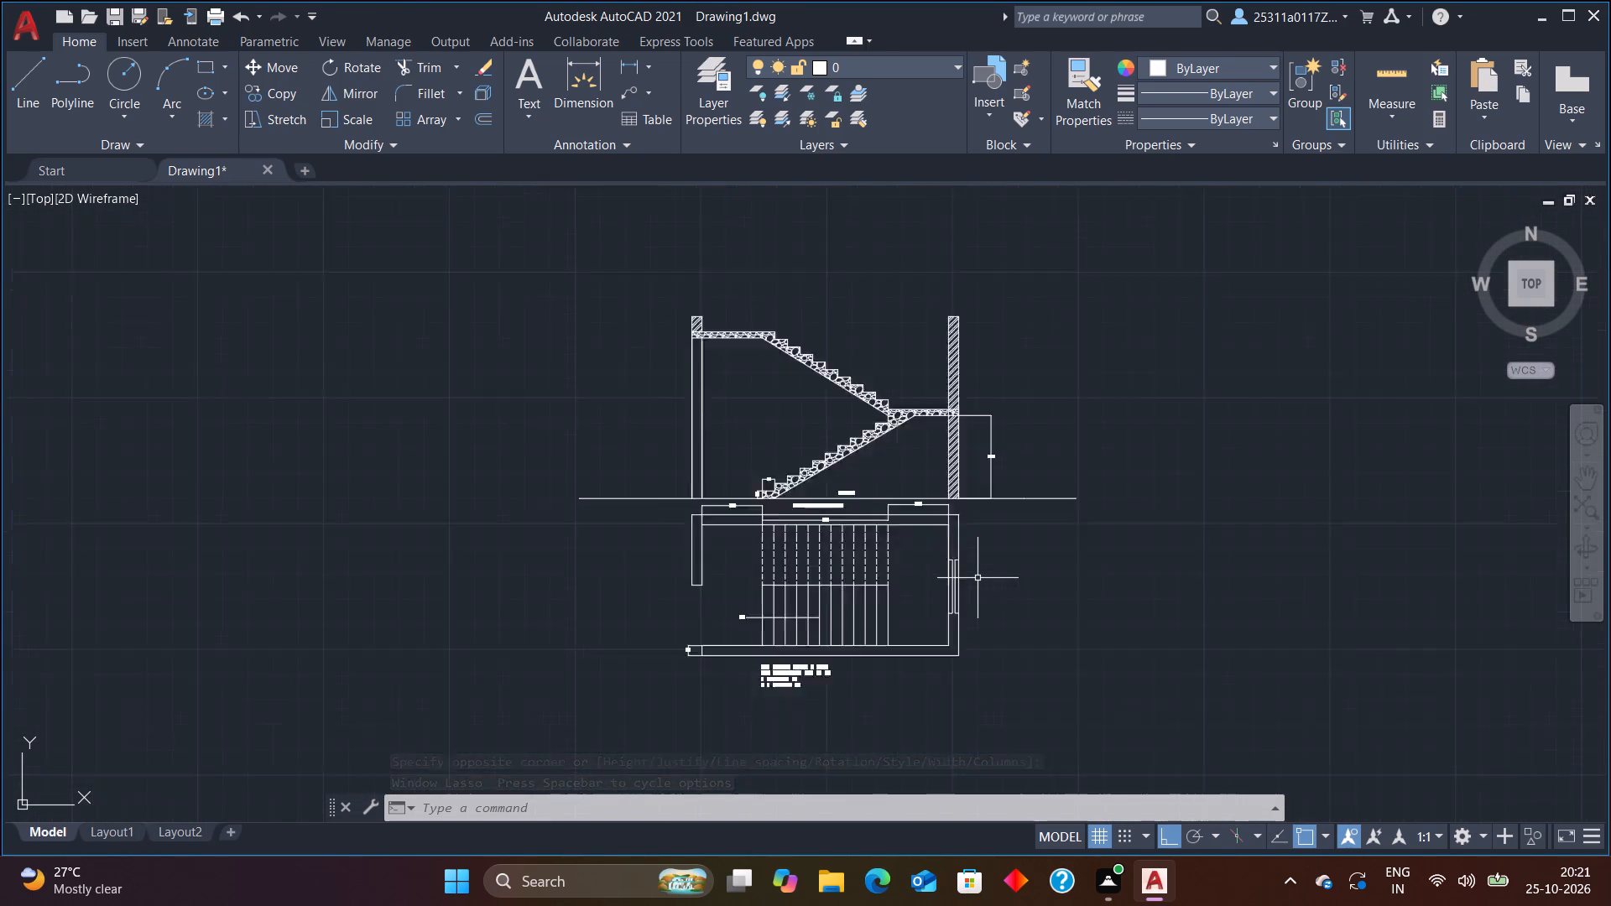
scroll(978, 578, "down", 1)
scroll(978, 578, "up", 2)
scroll(971, 526, "down", 2)
scroll(971, 526, "up", 1)
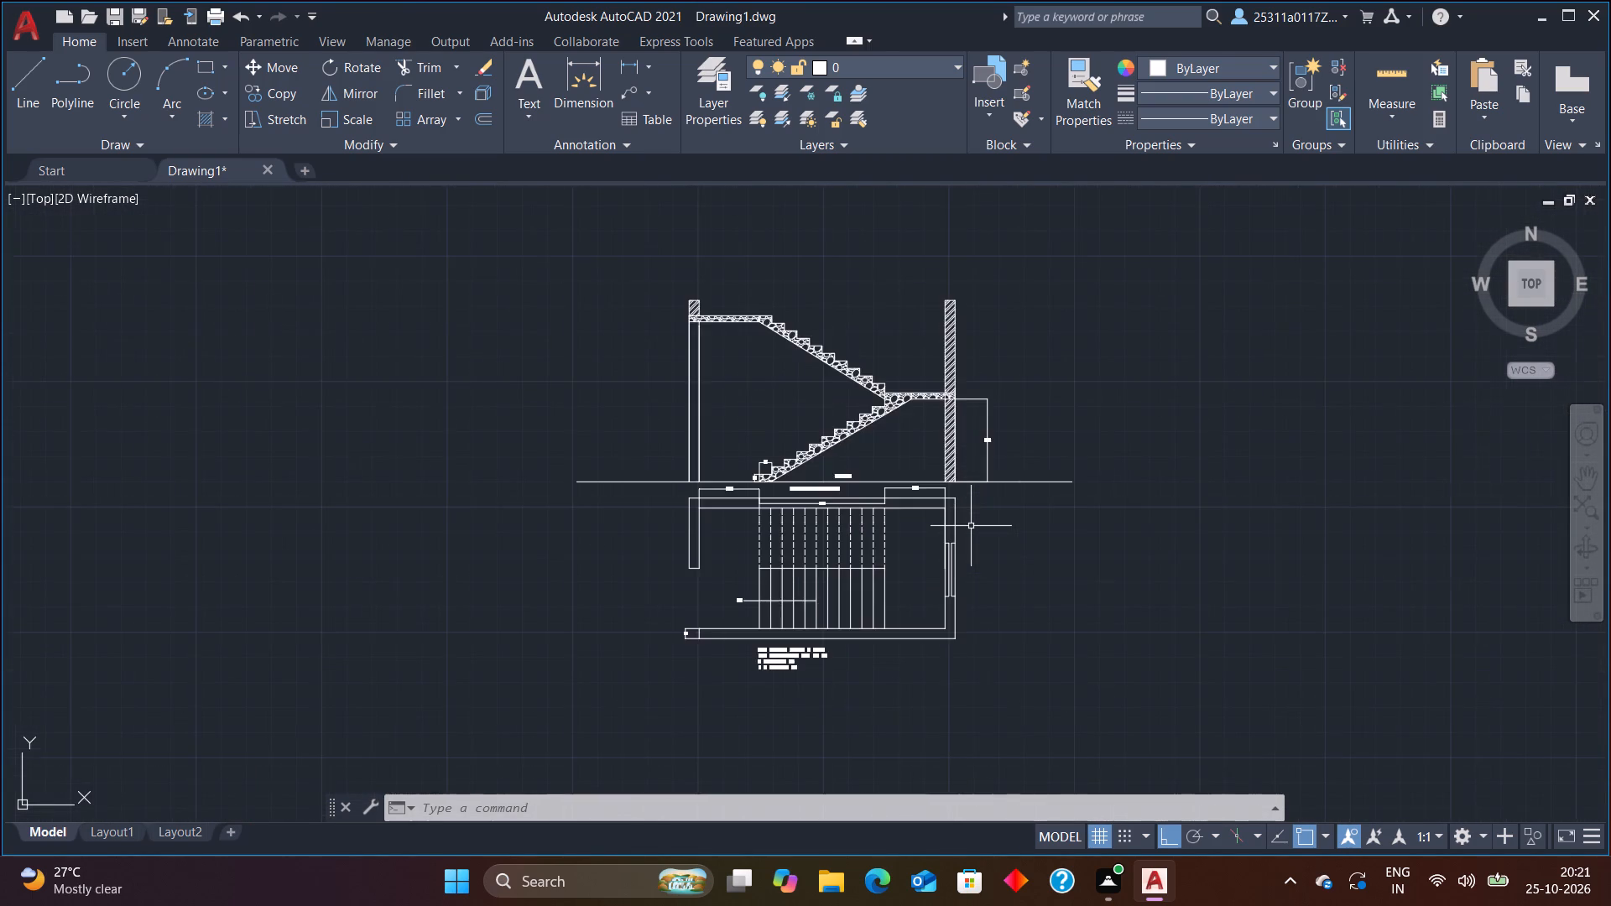
scroll(971, 526, "up", 1)
scroll(971, 526, "down", 1)
scroll(965, 503, "up", 1)
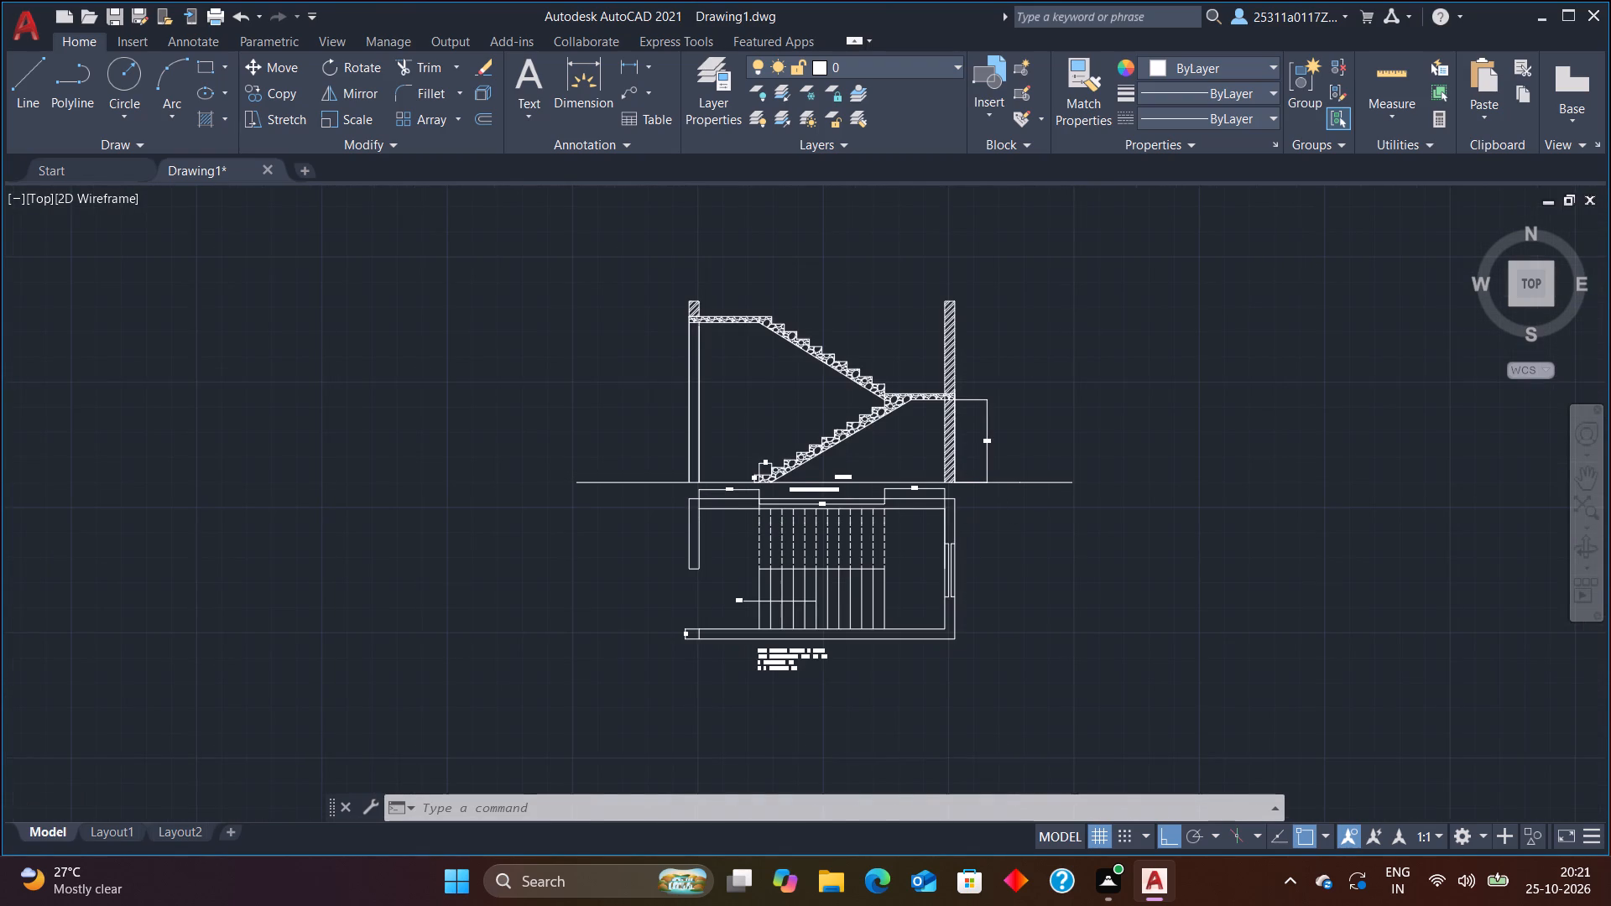
scroll(965, 503, "down", 1)
scroll(965, 503, "up", 1)
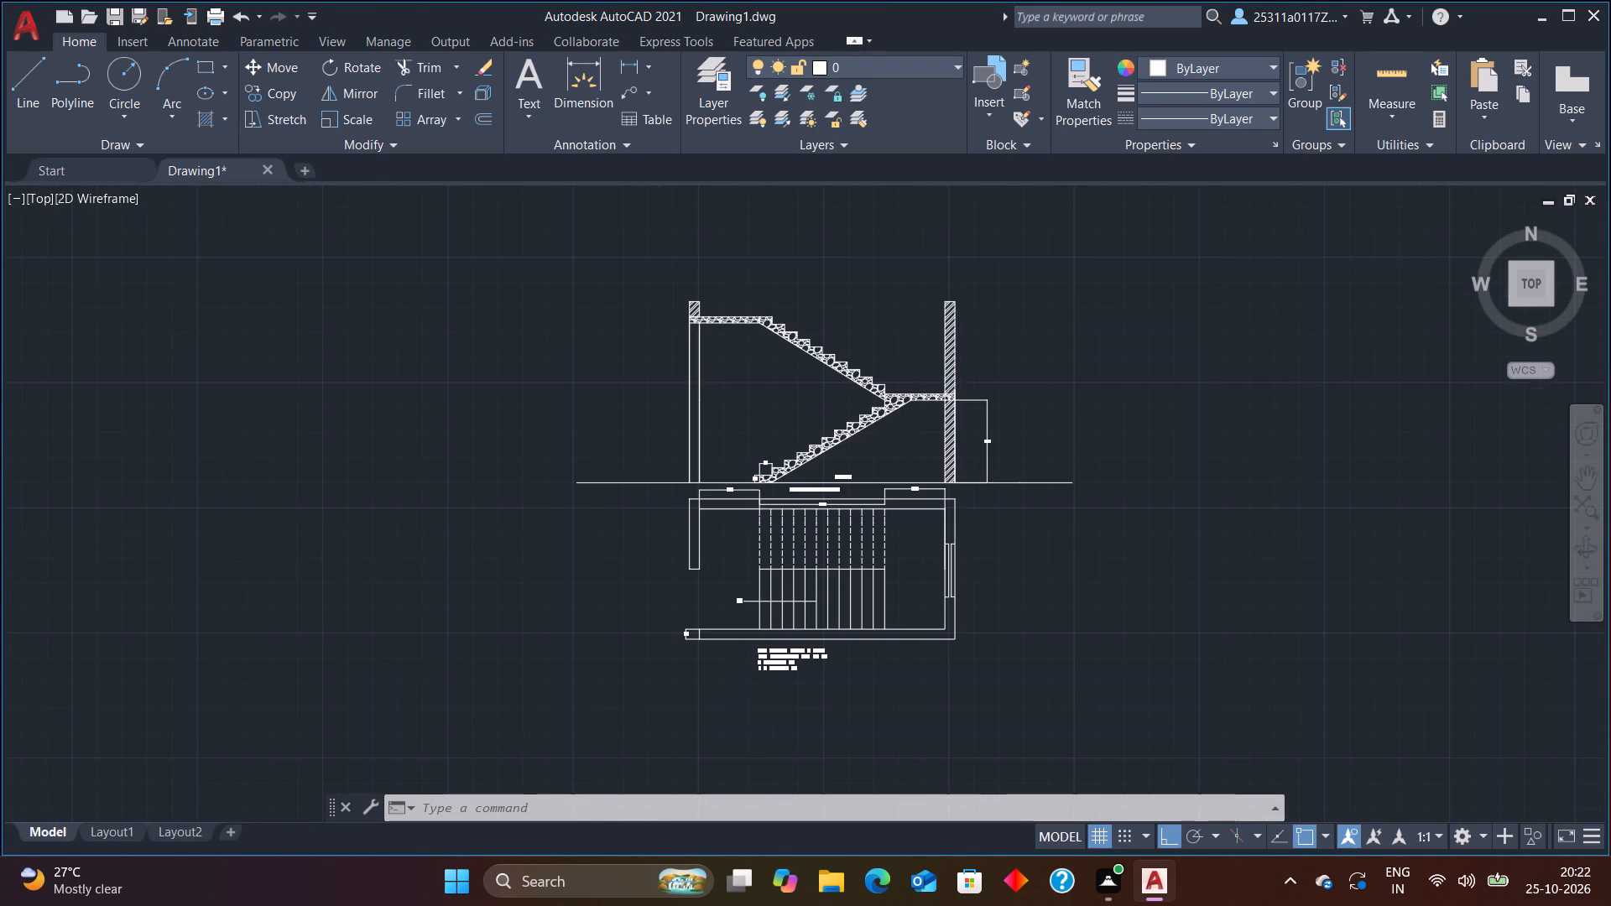
scroll(965, 503, "down", 2)
scroll(965, 503, "up", 2)
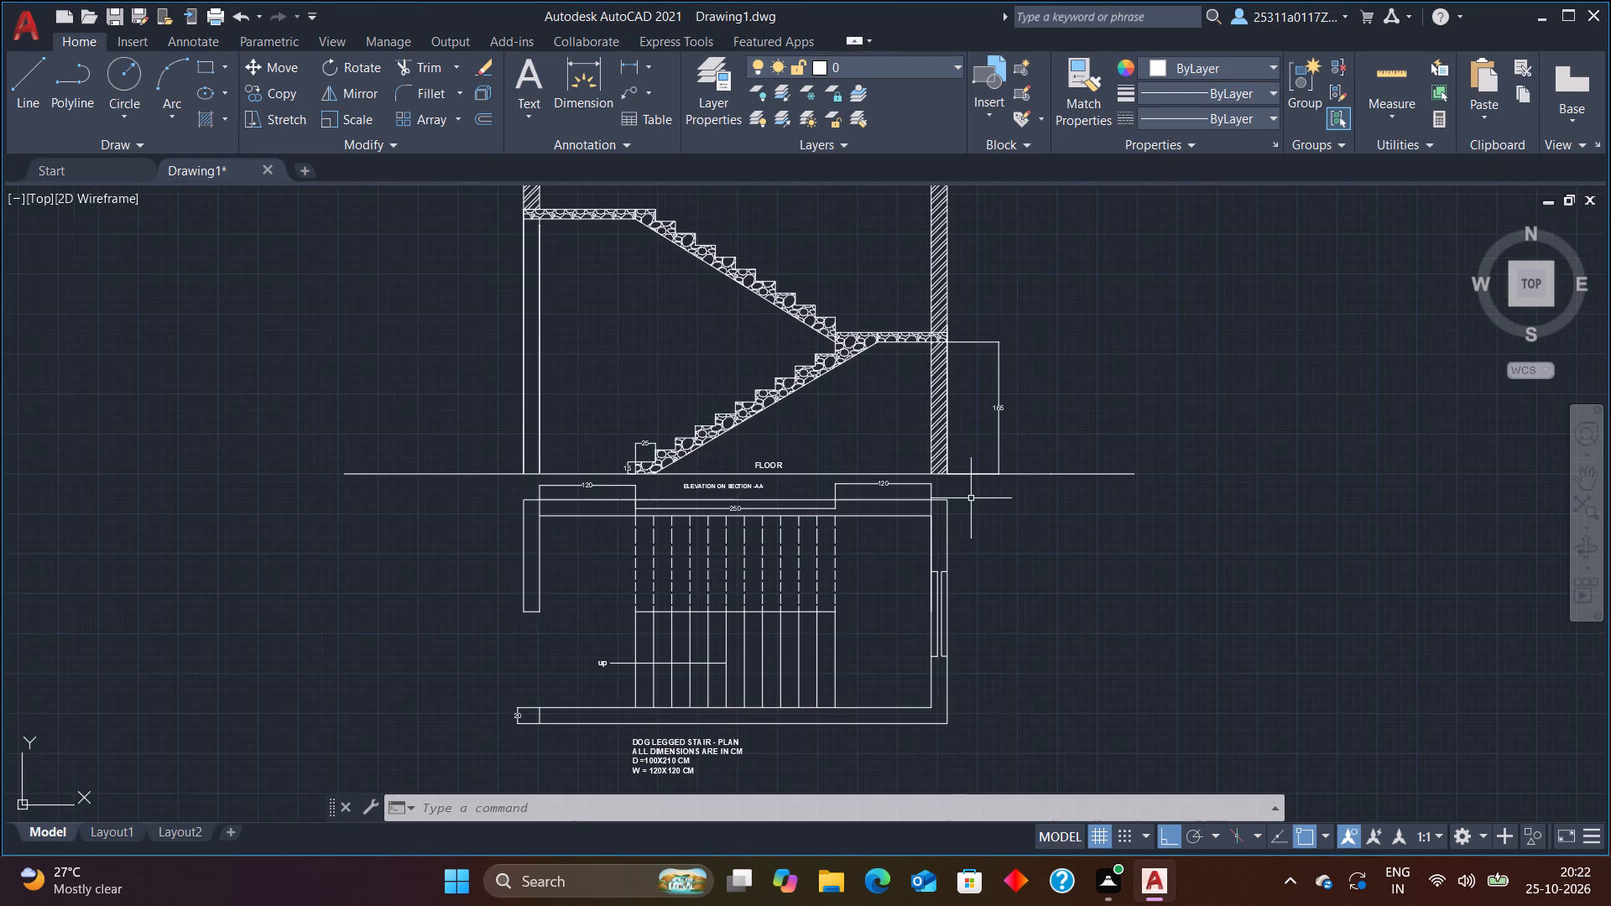